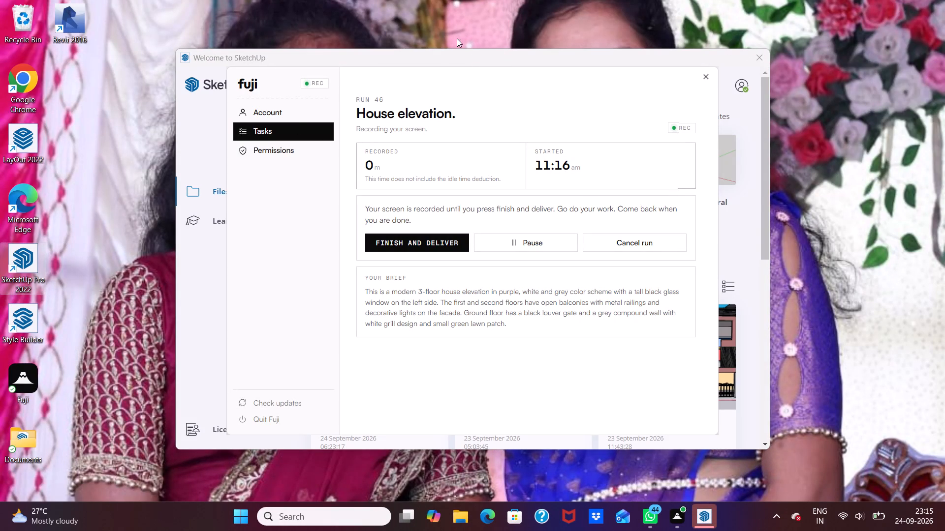
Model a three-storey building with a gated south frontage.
Switch to the SketchUp welcome window, bringing it in front of the recorder window.
{"action": "left_click", "coordinate": [509, 10]}
{"action": "triple_click", "coordinate": [509, 10]}
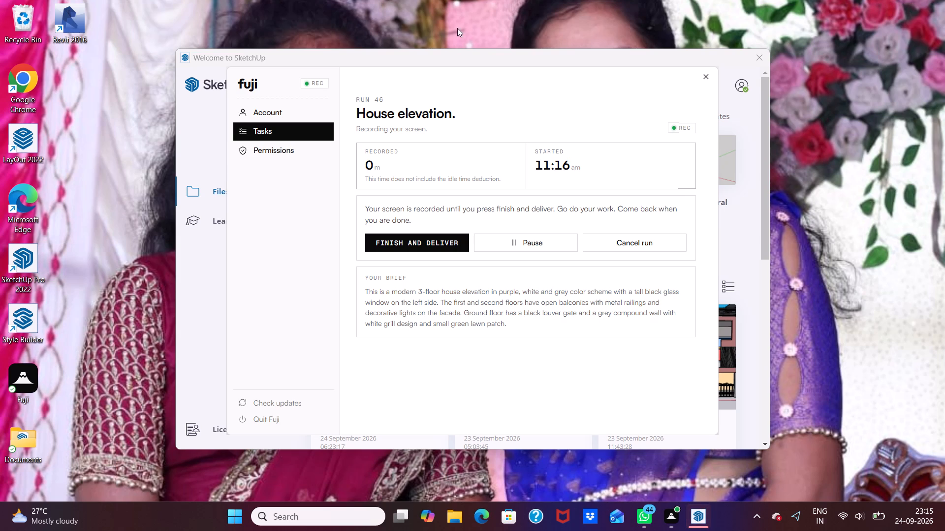
{"action": "left_click", "coordinate": [448, 58]}
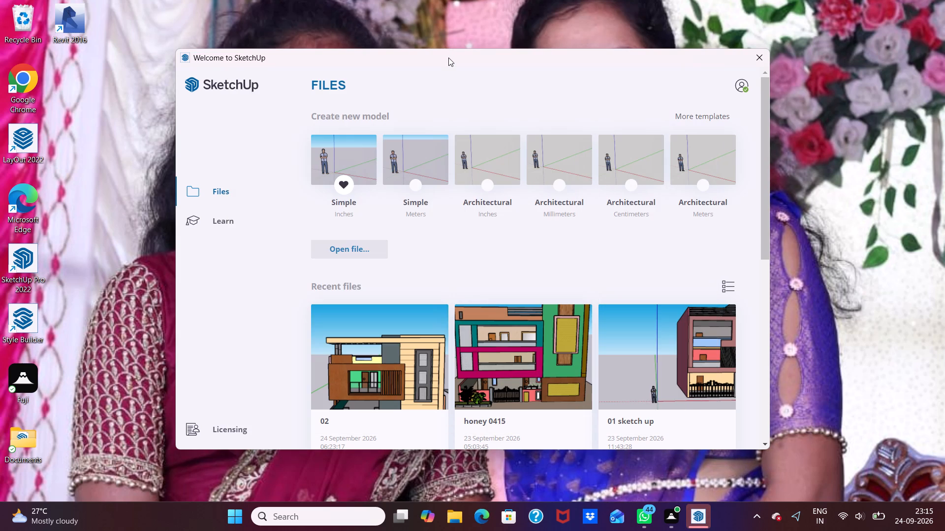
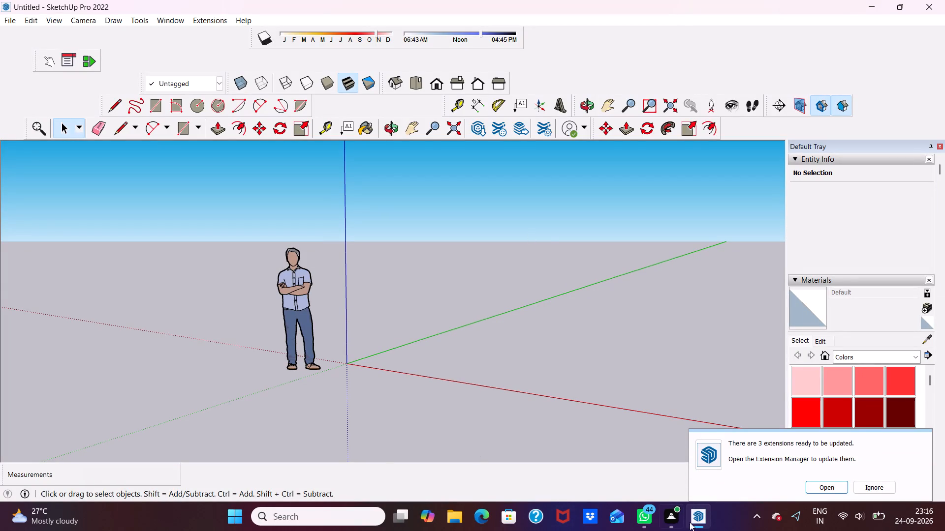
Draw a 50' by 50' rectangle on the ground plane beside the scale figure as the plot base.
{"action": "scroll", "coordinate": [541, 290], "scroll_direction": "down", "scroll_amount": 3}
{"action": "middle_click_drag", "start_coordinate": [541, 299], "coordinate": [642, 330]}
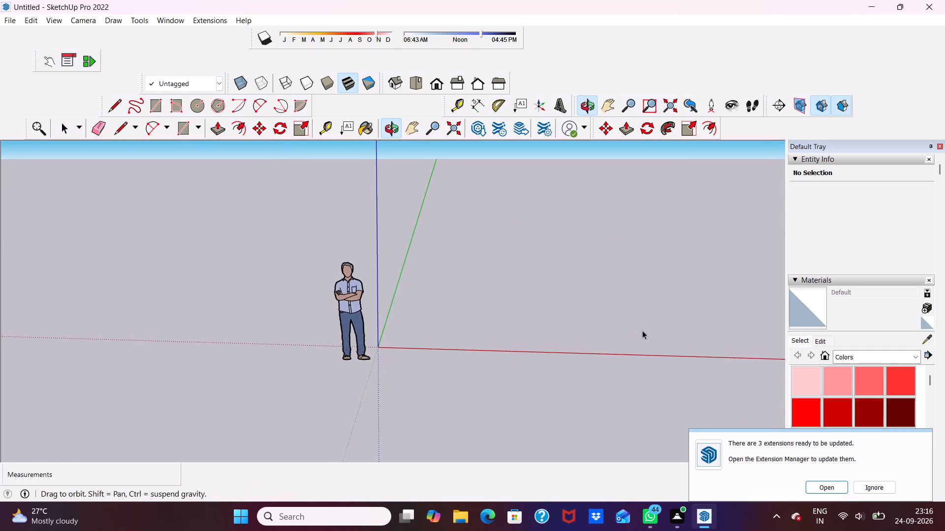
{"action": "middle_click_drag", "start_coordinate": [642, 330], "coordinate": [642, 331]}
{"action": "scroll", "coordinate": [642, 330], "scroll_direction": "up", "scroll_amount": 9}
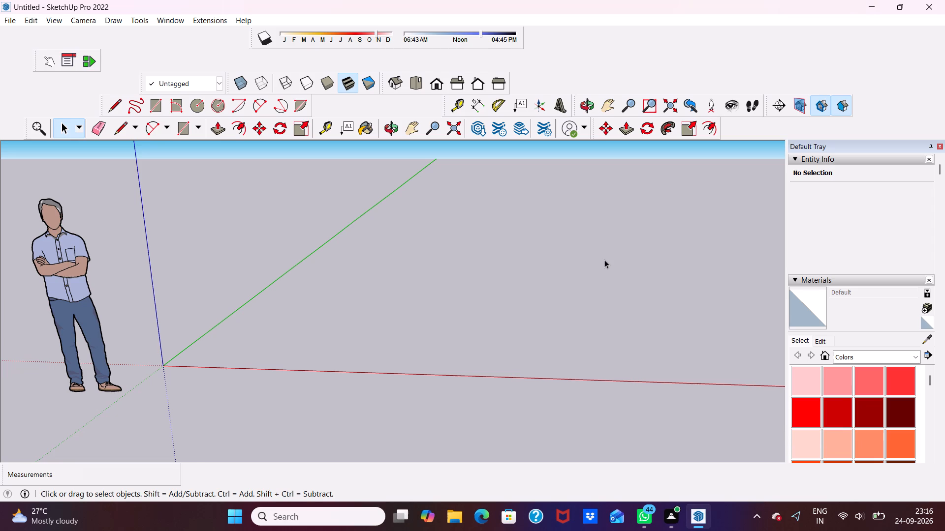
{"action": "scroll", "coordinate": [534, 367], "scroll_direction": "down", "scroll_amount": 1}
{"action": "scroll", "coordinate": [532, 260], "scroll_direction": "up", "scroll_amount": 3}
{"action": "scroll", "coordinate": [532, 260], "scroll_direction": "down", "scroll_amount": 1}
{"action": "middle_click_drag", "start_coordinate": [532, 260], "coordinate": [550, 246]}
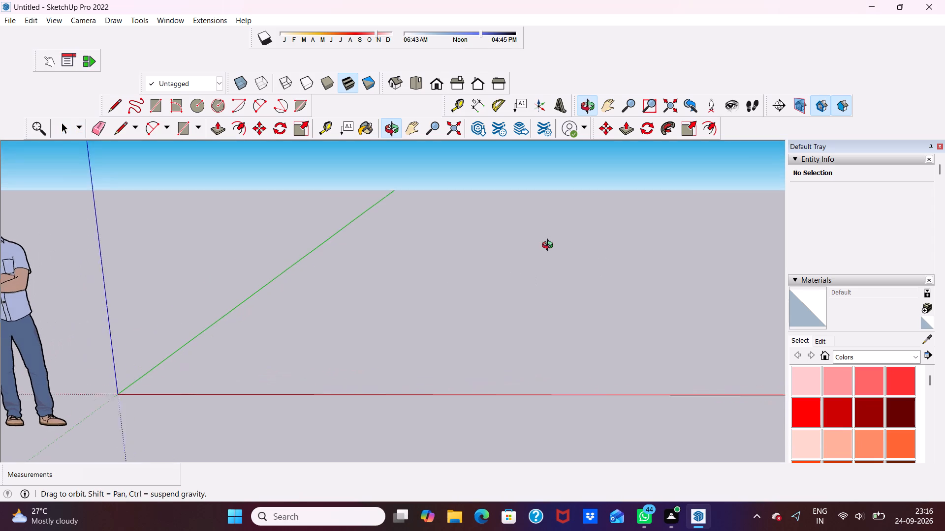
{"action": "middle_click_drag", "start_coordinate": [550, 246], "coordinate": [575, 240]}
{"action": "scroll", "coordinate": [570, 233], "scroll_direction": "down", "scroll_amount": 1}
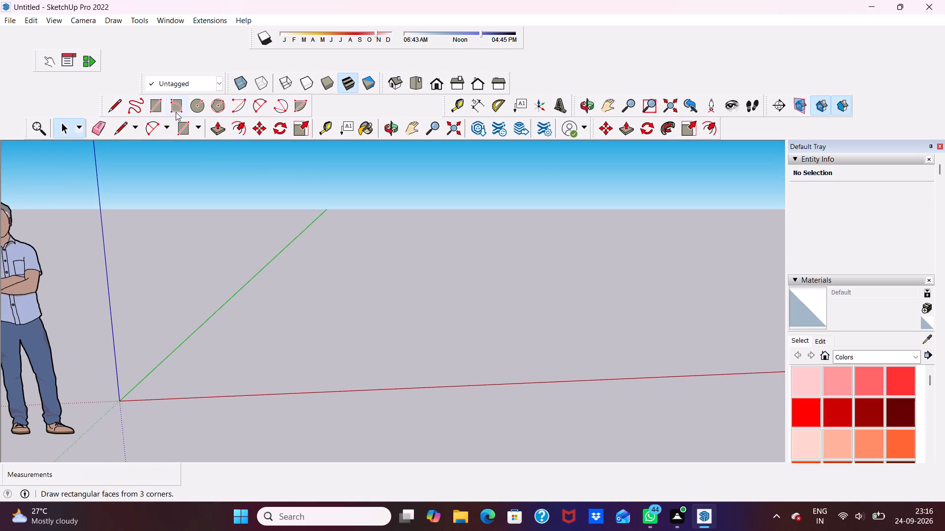
{"action": "left_click", "coordinate": [155, 109]}
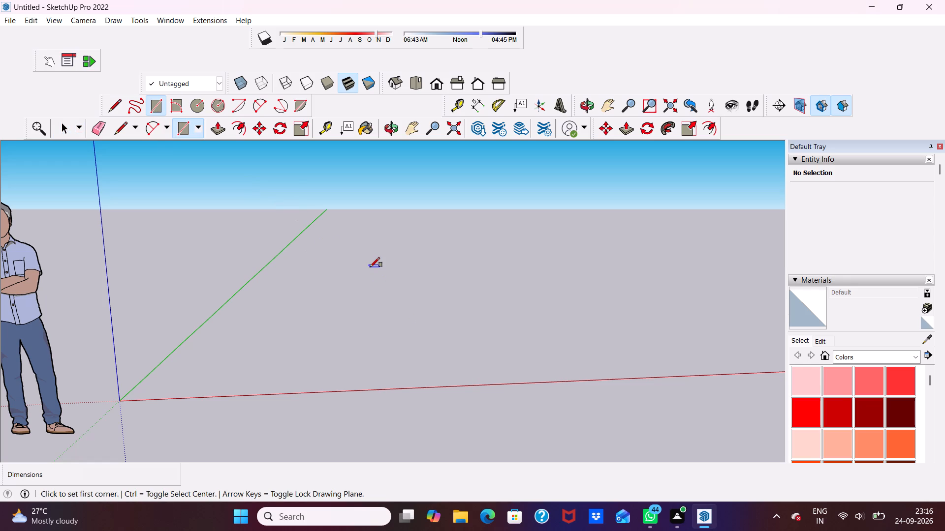
{"action": "left_click", "coordinate": [363, 263]}
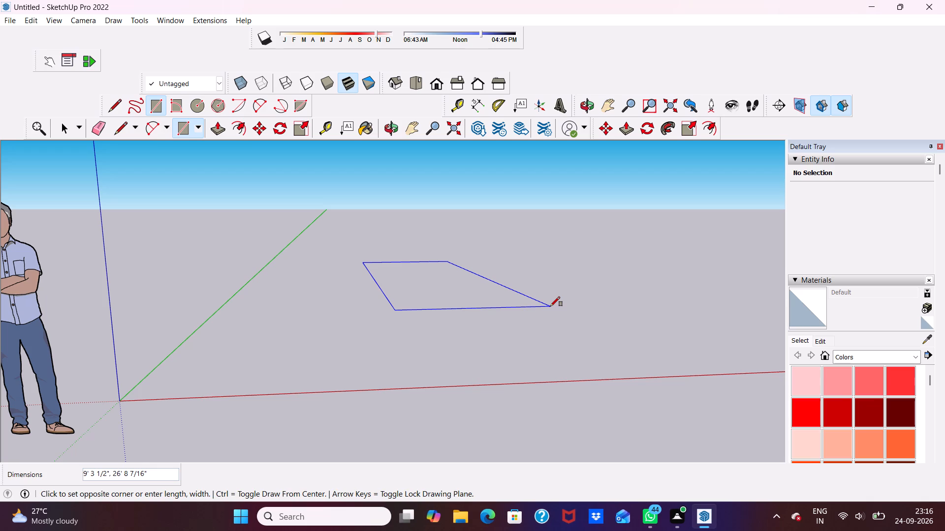
{"action": "type", "text": "60"}
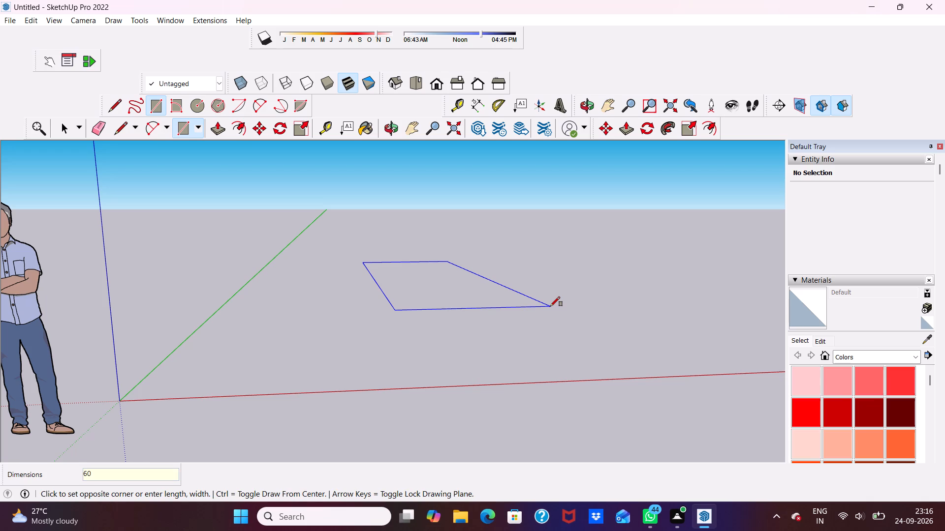
{"action": "key", "text": "BackSpace"}
{"action": "key", "text": "BackSpace"}
{"action": "type", "text": "50',50"}
{"action": "key", "text": "apostrophe"}
{"action": "key", "text": "Return"}
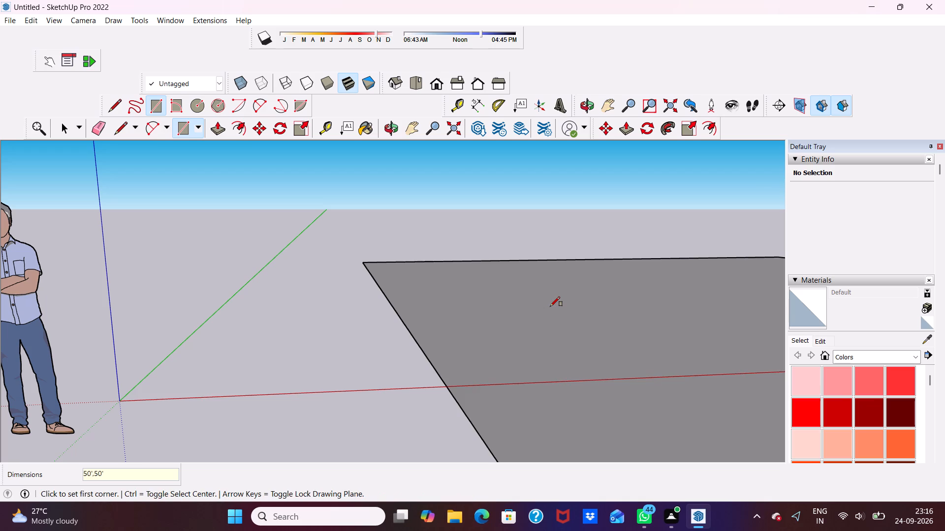
{"action": "scroll", "coordinate": [550, 306], "scroll_direction": "down", "scroll_amount": 8}
{"action": "scroll", "coordinate": [589, 322], "scroll_direction": "up", "scroll_amount": 2}
{"action": "scroll", "coordinate": [597, 315], "scroll_direction": "down", "scroll_amount": 3}
{"action": "key", "text": "space"}
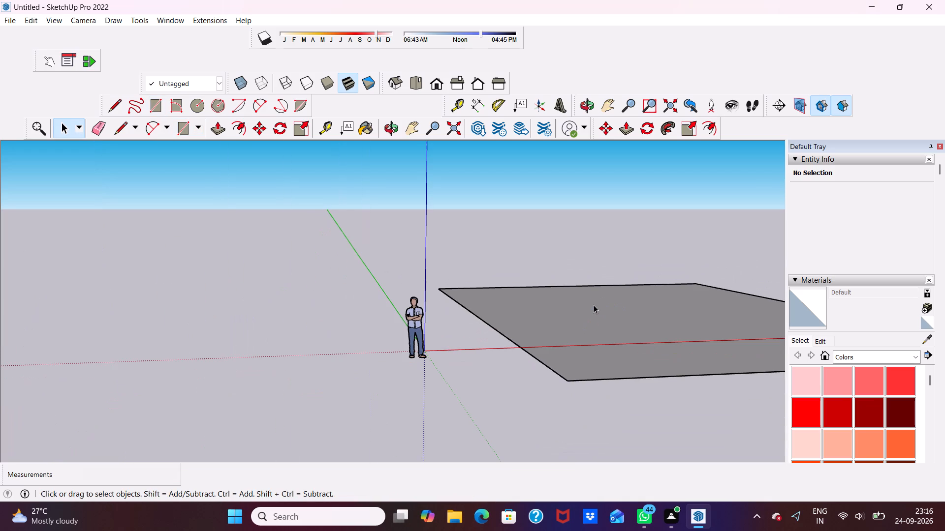
Select the whole plot rectangle with its edges and move it about 18' along the green axis, away from the red axis.
{"action": "scroll", "coordinate": [594, 305], "scroll_direction": "down", "scroll_amount": 1}
{"action": "scroll", "coordinate": [533, 263], "scroll_direction": "down", "scroll_amount": 1}
{"action": "scroll", "coordinate": [603, 320], "scroll_direction": "up", "scroll_amount": 6}
{"action": "scroll", "coordinate": [468, 279], "scroll_direction": "down", "scroll_amount": 12}
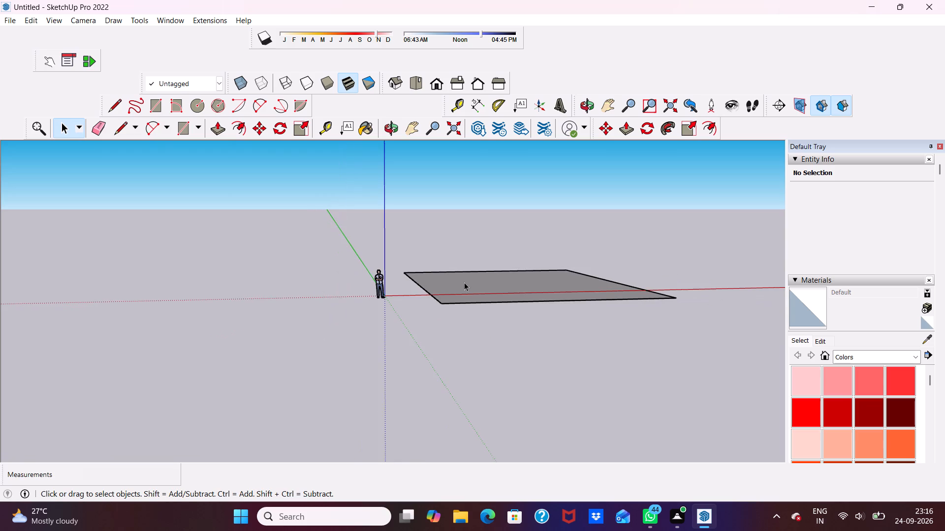
{"action": "middle_click_drag", "start_coordinate": [460, 294], "coordinate": [420, 443]}
{"action": "scroll", "coordinate": [452, 347], "scroll_direction": "down", "scroll_amount": 5}
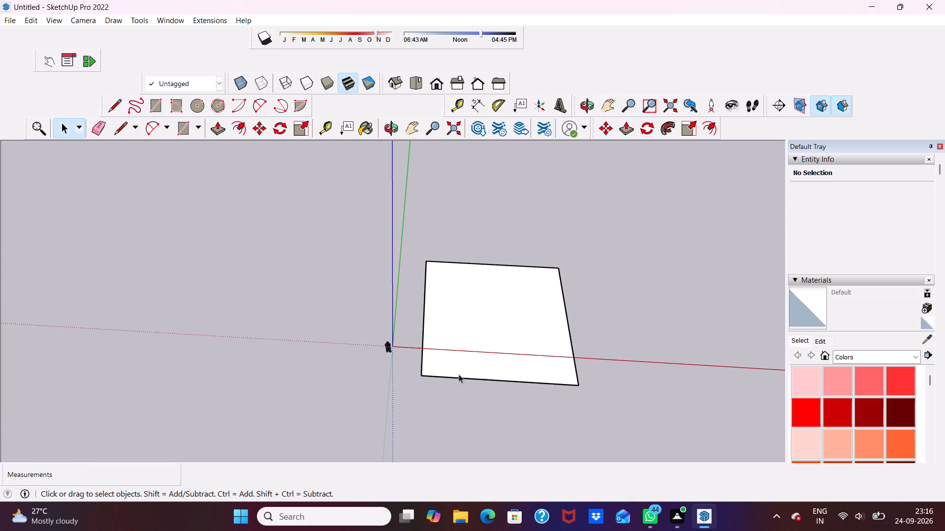
{"action": "scroll", "coordinate": [481, 360], "scroll_direction": "up", "scroll_amount": 5}
{"action": "scroll", "coordinate": [465, 407], "scroll_direction": "up", "scroll_amount": 4}
{"action": "scroll", "coordinate": [400, 360], "scroll_direction": "down", "scroll_amount": 6}
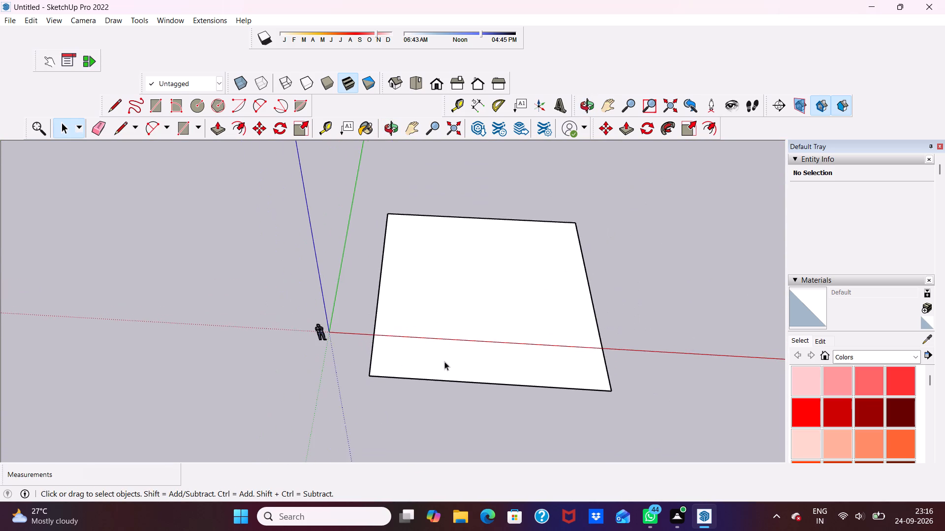
{"action": "triple_click", "coordinate": [405, 381]}
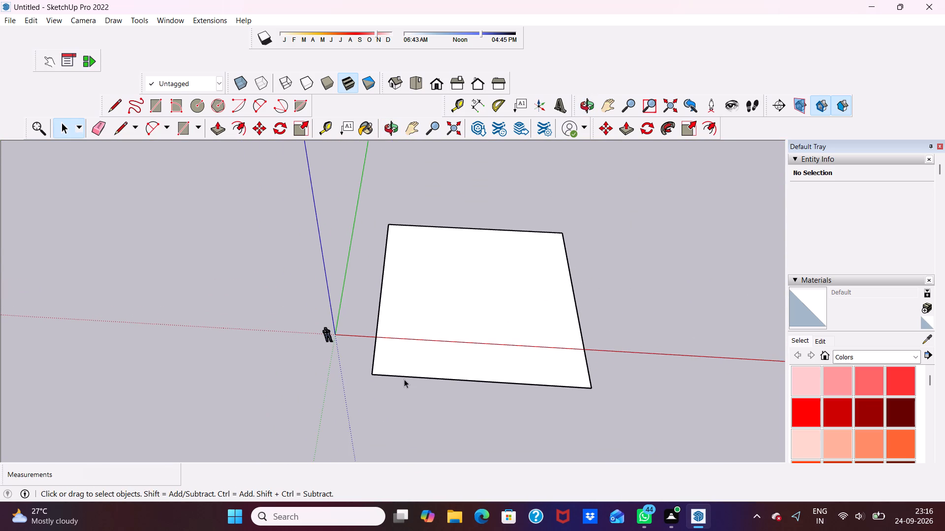
{"action": "double_click", "coordinate": [407, 376]}
{"action": "left_click", "coordinate": [408, 376]}
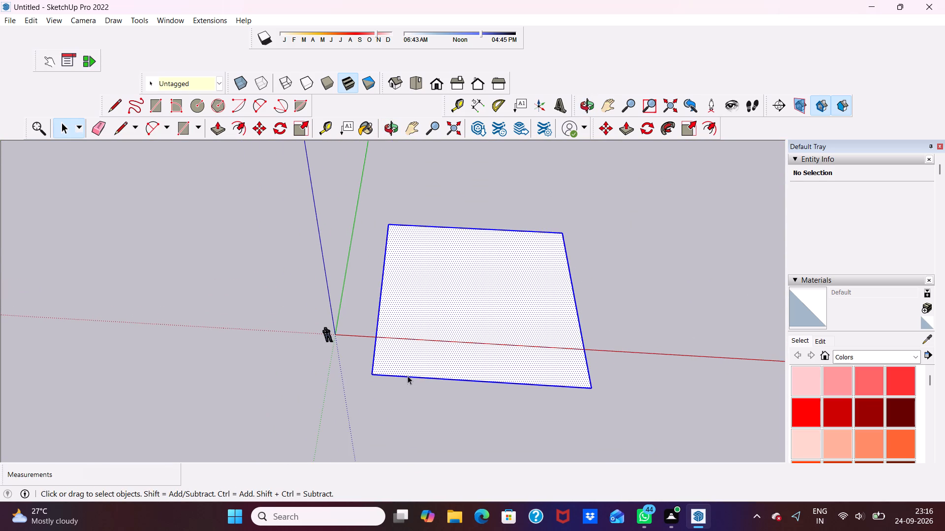
{"action": "left_click", "coordinate": [257, 128]}
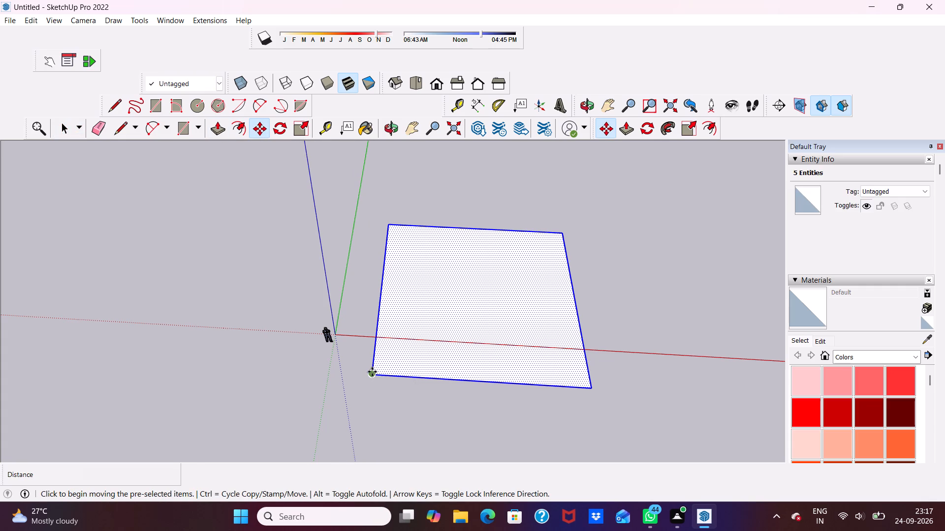
{"action": "left_click_drag", "start_coordinate": [372, 372], "coordinate": [374, 312]}
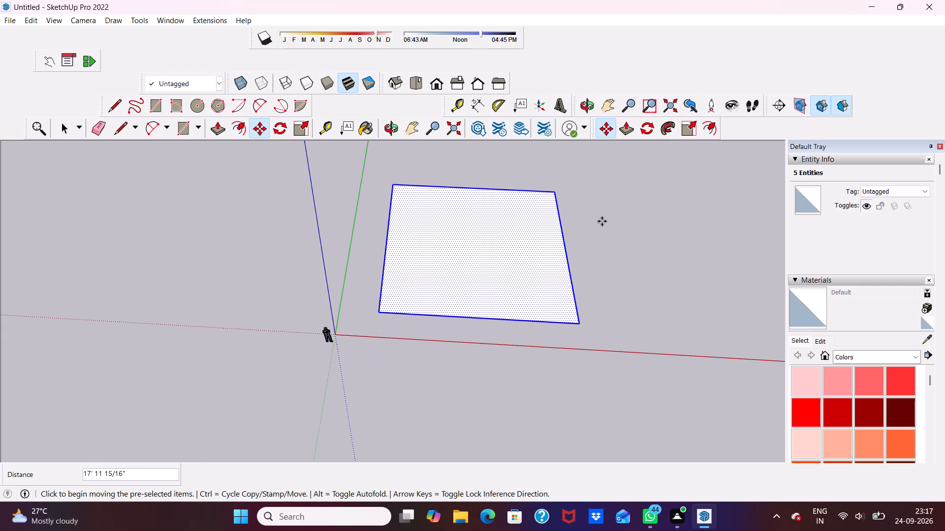
{"action": "key", "text": "space"}
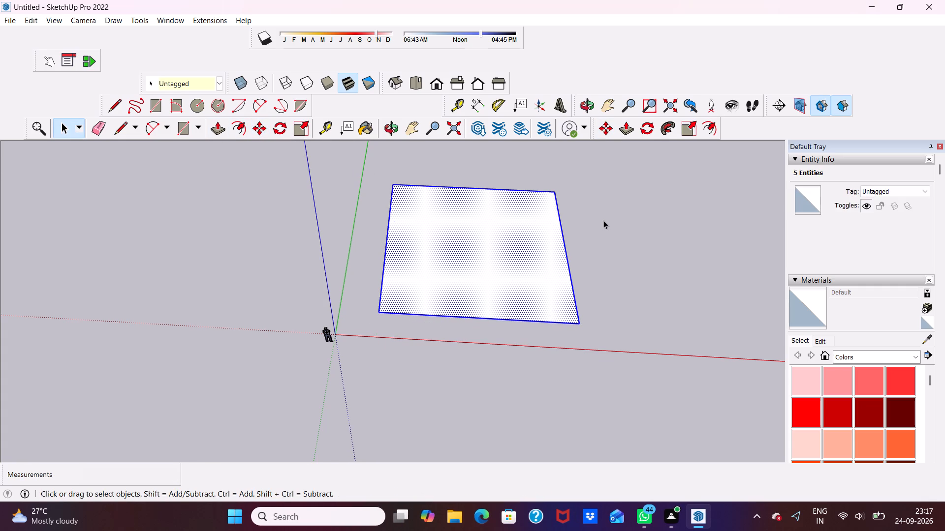
Move the selected plot rectangle about 26' 8" diagonally farther from the origin, and clear the selection.
{"action": "scroll", "coordinate": [440, 298], "scroll_direction": "up", "scroll_amount": 4}
{"action": "scroll", "coordinate": [326, 320], "scroll_direction": "down", "scroll_amount": 1}
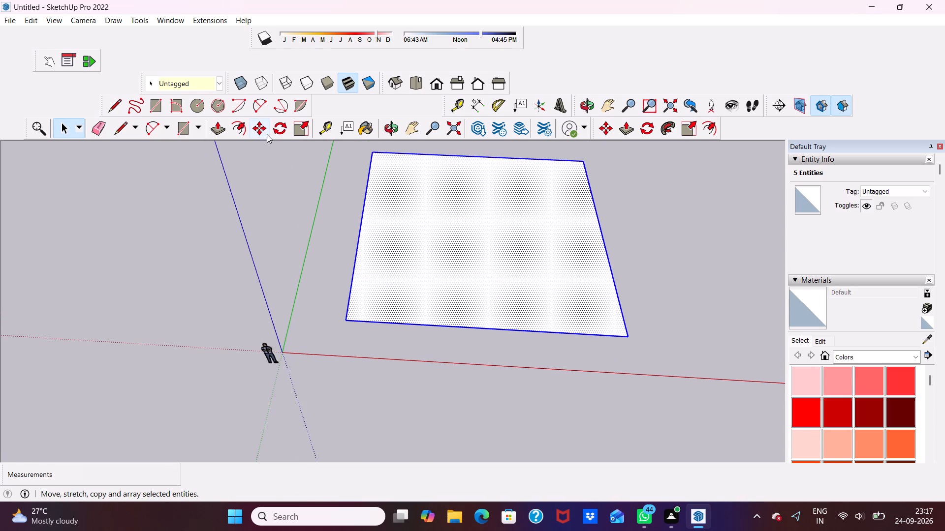
{"action": "left_click", "coordinate": [257, 126]}
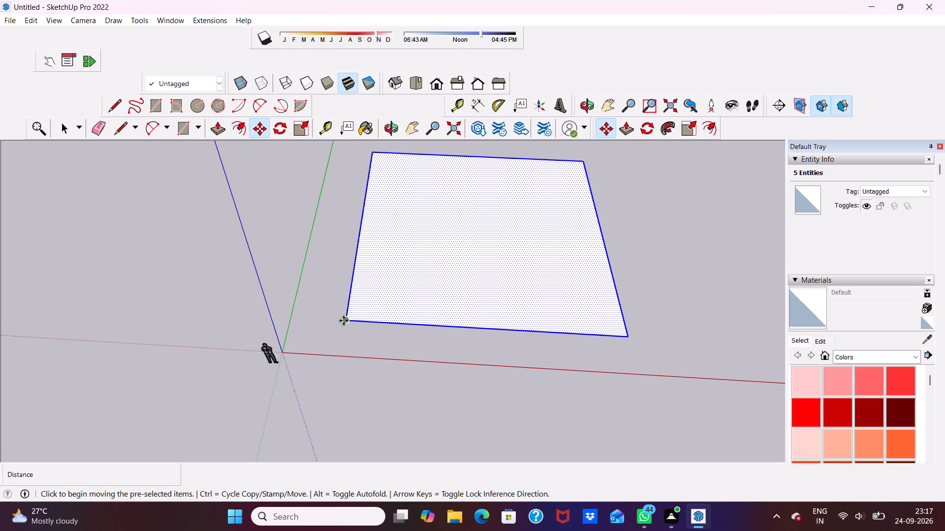
{"action": "left_click_drag", "start_coordinate": [344, 321], "coordinate": [476, 277]}
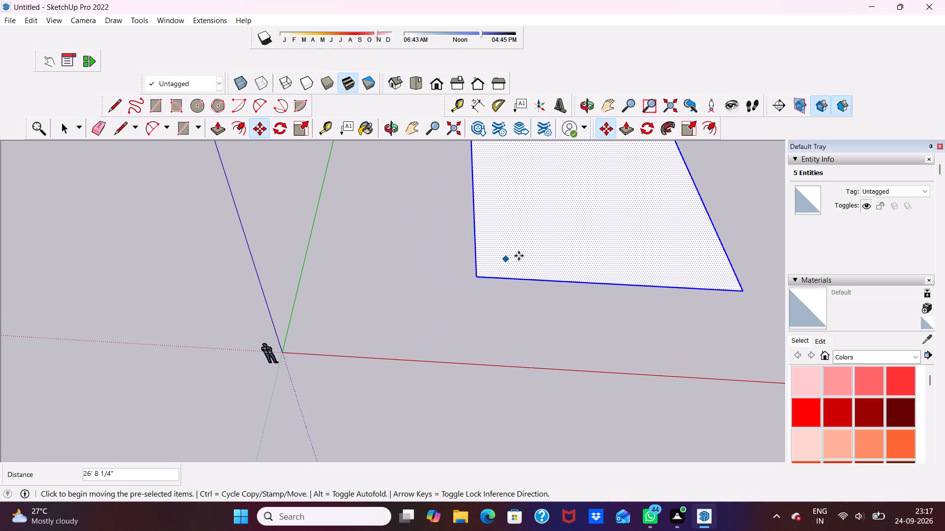
{"action": "key", "text": "space"}
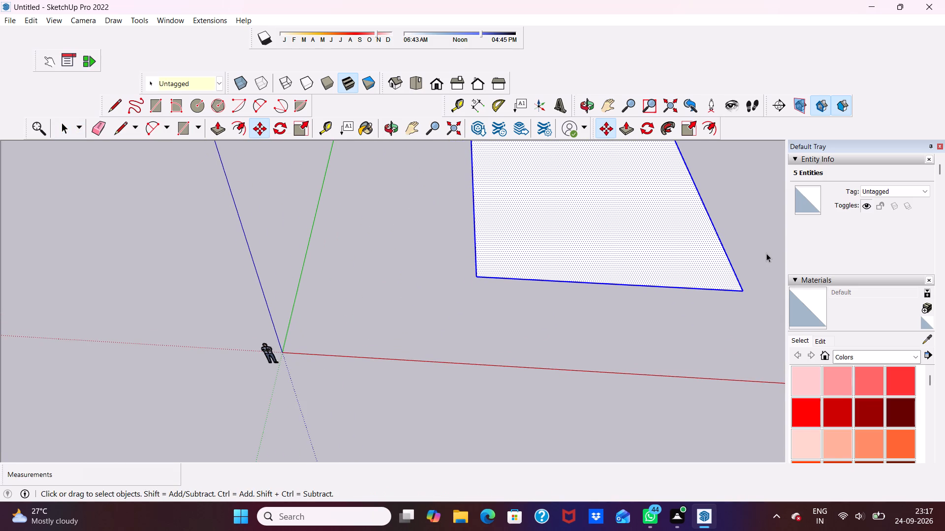
{"action": "scroll", "coordinate": [701, 260], "scroll_direction": "down", "scroll_amount": 2}
{"action": "scroll", "coordinate": [645, 296], "scroll_direction": "up", "scroll_amount": 1}
{"action": "scroll", "coordinate": [631, 303], "scroll_direction": "down", "scroll_amount": 2}
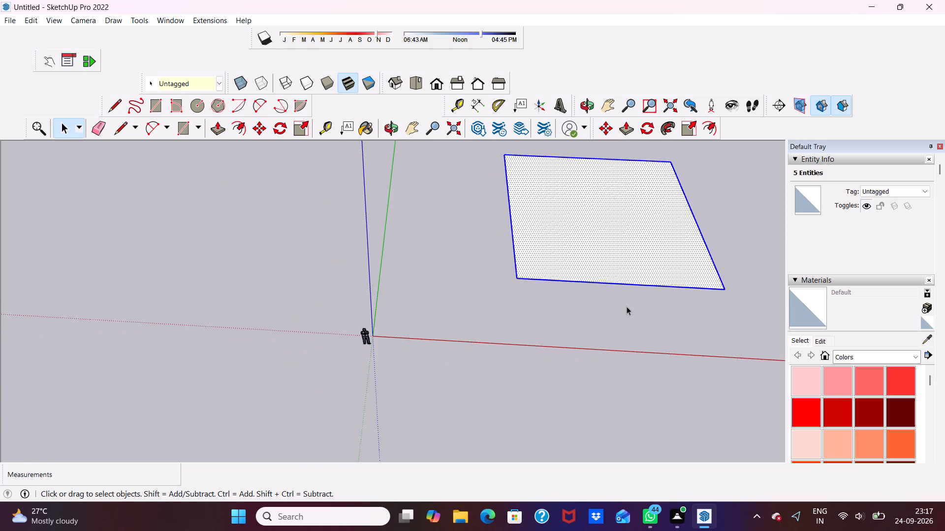
{"action": "scroll", "coordinate": [627, 306], "scroll_direction": "down", "scroll_amount": 3}
{"action": "scroll", "coordinate": [716, 247], "scroll_direction": "up", "scroll_amount": 3}
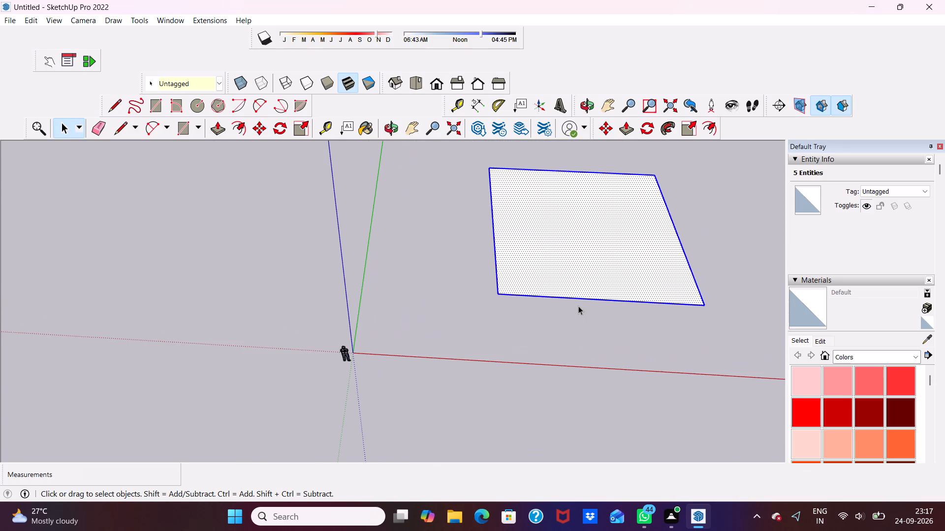
{"action": "scroll", "coordinate": [576, 304], "scroll_direction": "up", "scroll_amount": 4}
{"action": "scroll", "coordinate": [428, 344], "scroll_direction": "down", "scroll_amount": 3}
{"action": "left_click", "coordinate": [441, 334]}
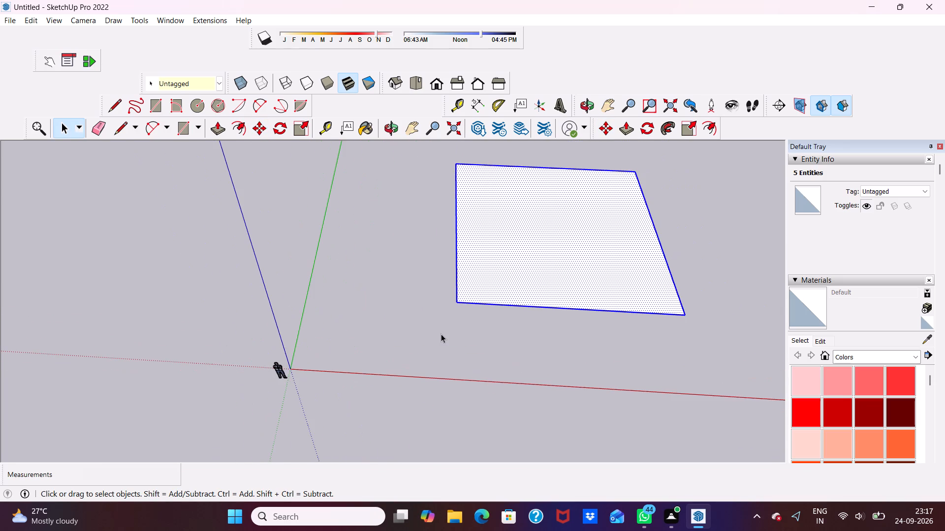
Offset the plot rectangle's boundary inward by 9" to outline the compound wall thickness.
{"action": "scroll", "coordinate": [553, 228], "scroll_direction": "up", "scroll_amount": 4}
{"action": "scroll", "coordinate": [457, 250], "scroll_direction": "down", "scroll_amount": 5}
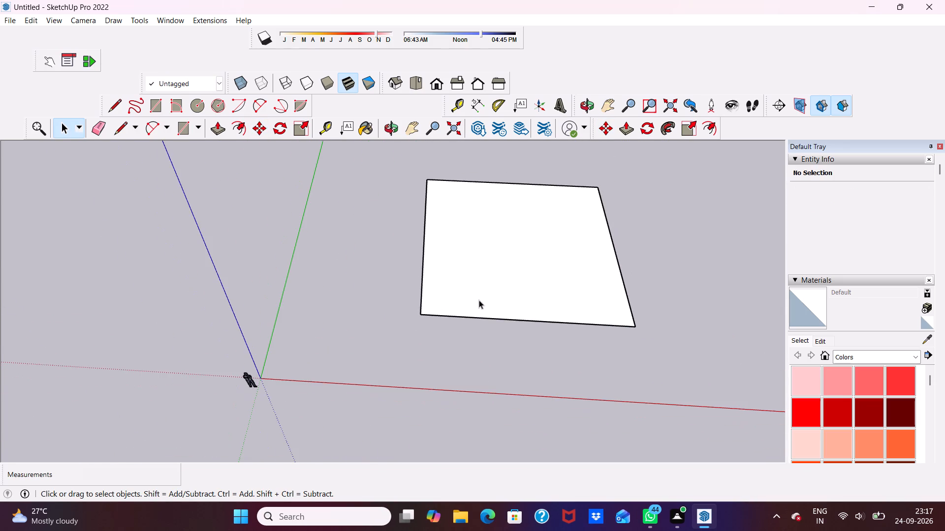
{"action": "middle_click_drag", "start_coordinate": [479, 300], "coordinate": [456, 397]}
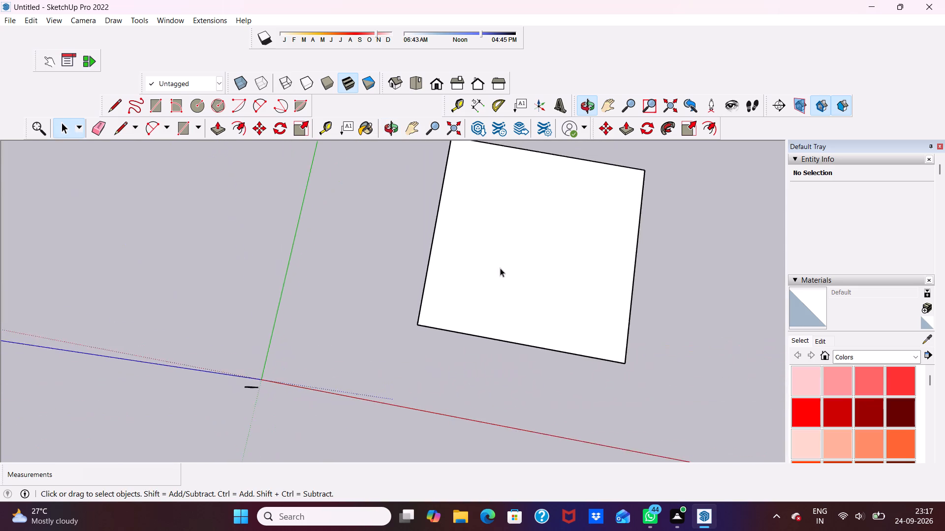
{"action": "scroll", "coordinate": [494, 273], "scroll_direction": "down", "scroll_amount": 4}
{"action": "scroll", "coordinate": [496, 326], "scroll_direction": "up", "scroll_amount": 9}
{"action": "scroll", "coordinate": [465, 270], "scroll_direction": "down", "scroll_amount": 6}
{"action": "middle_click_drag", "start_coordinate": [421, 332], "coordinate": [482, 418]}
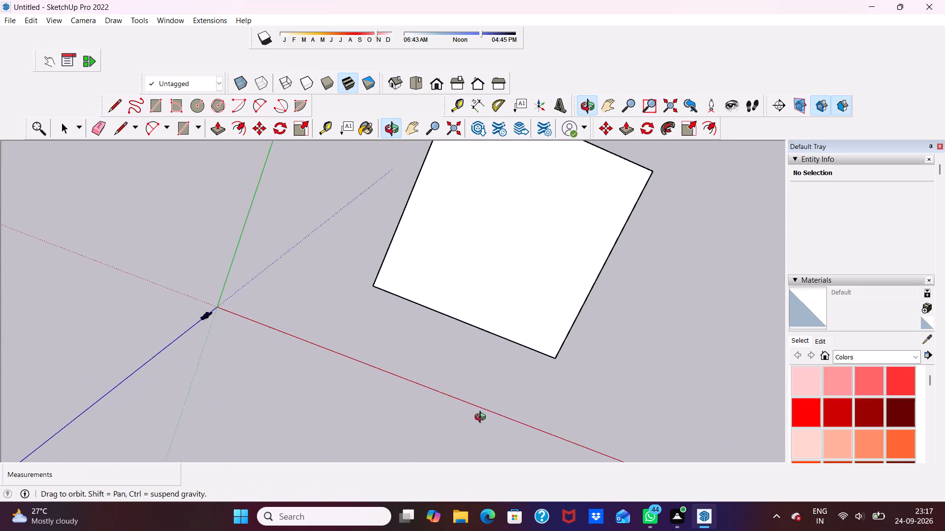
{"action": "middle_click_drag", "start_coordinate": [482, 418], "coordinate": [482, 420]}
{"action": "scroll", "coordinate": [486, 335], "scroll_direction": "up", "scroll_amount": 3}
{"action": "scroll", "coordinate": [451, 256], "scroll_direction": "down", "scroll_amount": 6}
{"action": "scroll", "coordinate": [400, 341], "scroll_direction": "up", "scroll_amount": 2}
{"action": "scroll", "coordinate": [282, 337], "scroll_direction": "down", "scroll_amount": 1}
{"action": "middle_click_drag", "start_coordinate": [293, 330], "coordinate": [330, 265]}
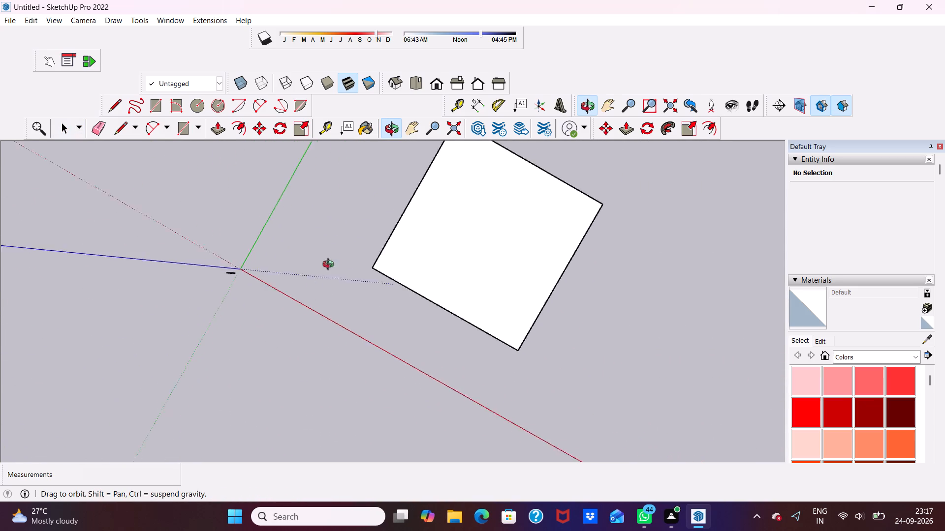
{"action": "middle_click_drag", "start_coordinate": [330, 265], "coordinate": [393, 160]}
{"action": "scroll", "coordinate": [447, 210], "scroll_direction": "up", "scroll_amount": 8}
{"action": "scroll", "coordinate": [394, 221], "scroll_direction": "up", "scroll_amount": 3}
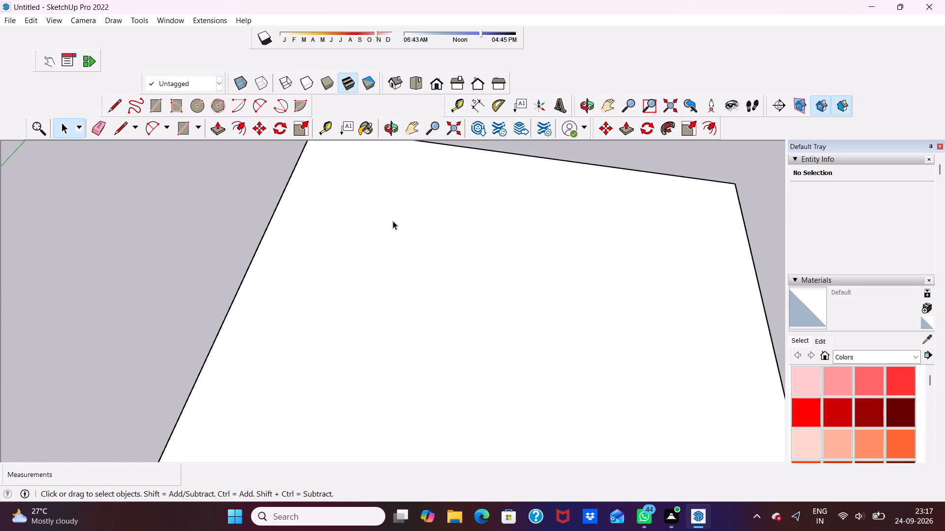
{"action": "scroll", "coordinate": [380, 224], "scroll_direction": "down", "scroll_amount": 4}
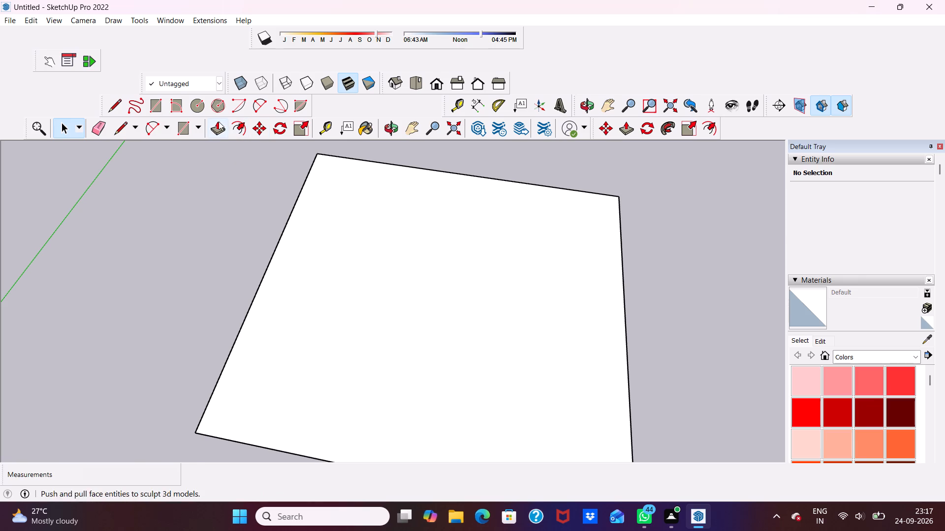
{"action": "left_click", "coordinate": [241, 124]}
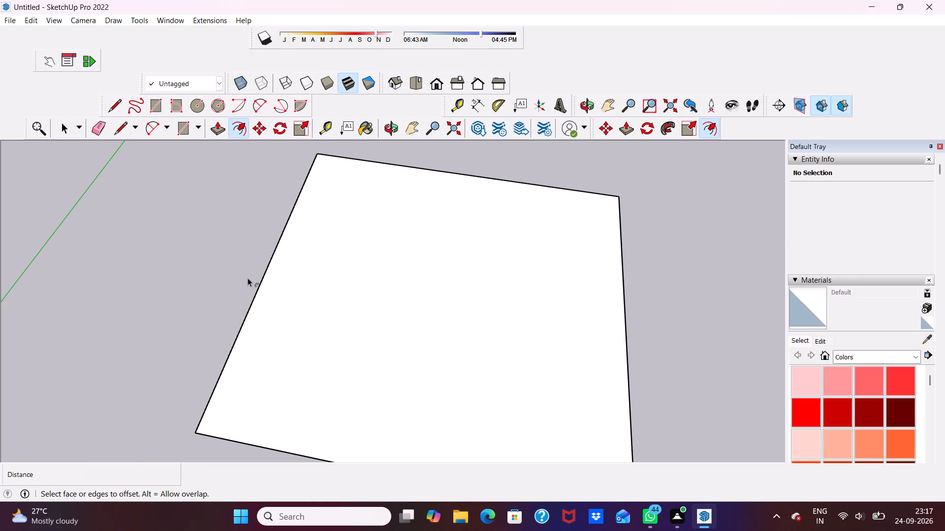
{"action": "left_click", "coordinate": [269, 289]}
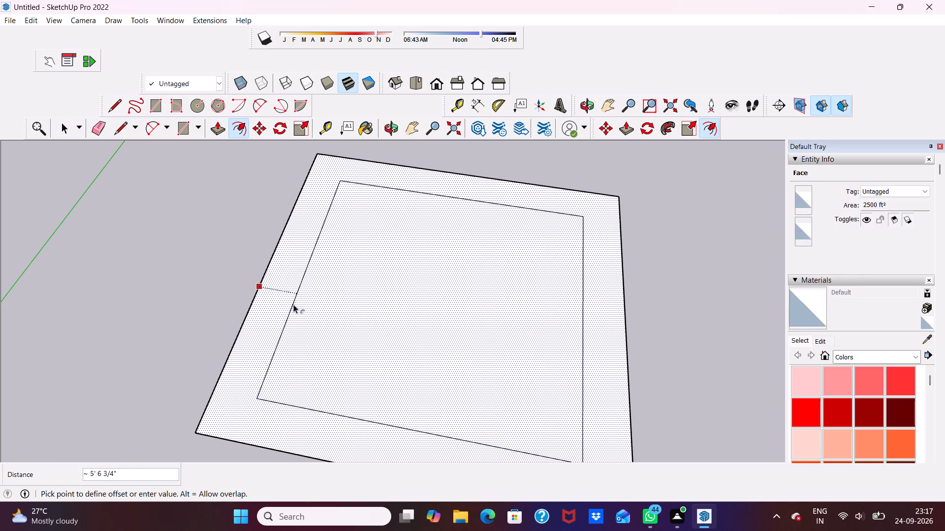
{"action": "key", "text": "9"}
{"action": "key", "text": "shift+quotedbl"}
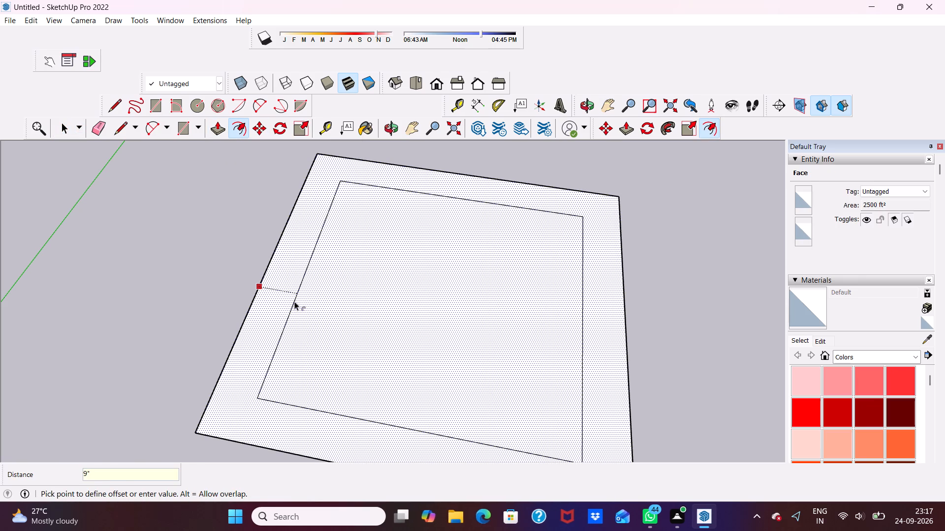
{"action": "key", "text": "Return"}
{"action": "scroll", "coordinate": [293, 297], "scroll_direction": "down", "scroll_amount": 3}
{"action": "scroll", "coordinate": [360, 354], "scroll_direction": "up", "scroll_amount": 4}
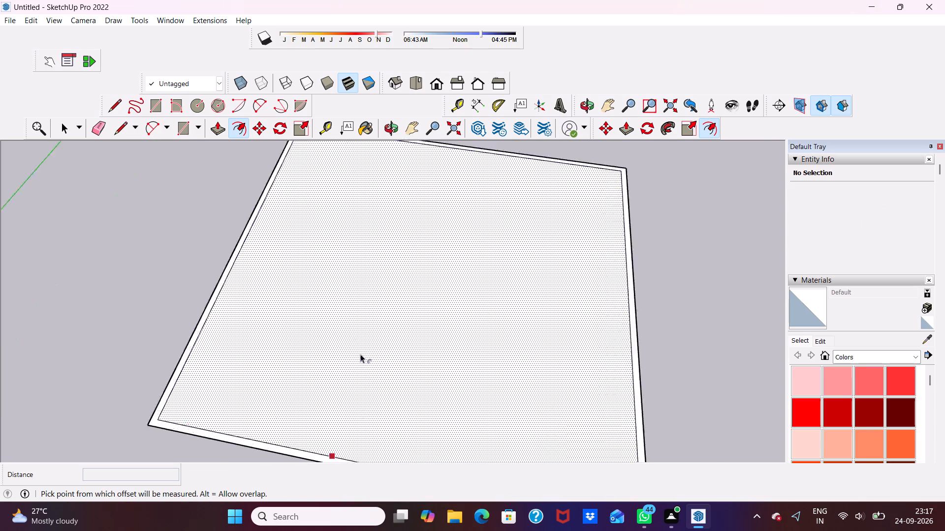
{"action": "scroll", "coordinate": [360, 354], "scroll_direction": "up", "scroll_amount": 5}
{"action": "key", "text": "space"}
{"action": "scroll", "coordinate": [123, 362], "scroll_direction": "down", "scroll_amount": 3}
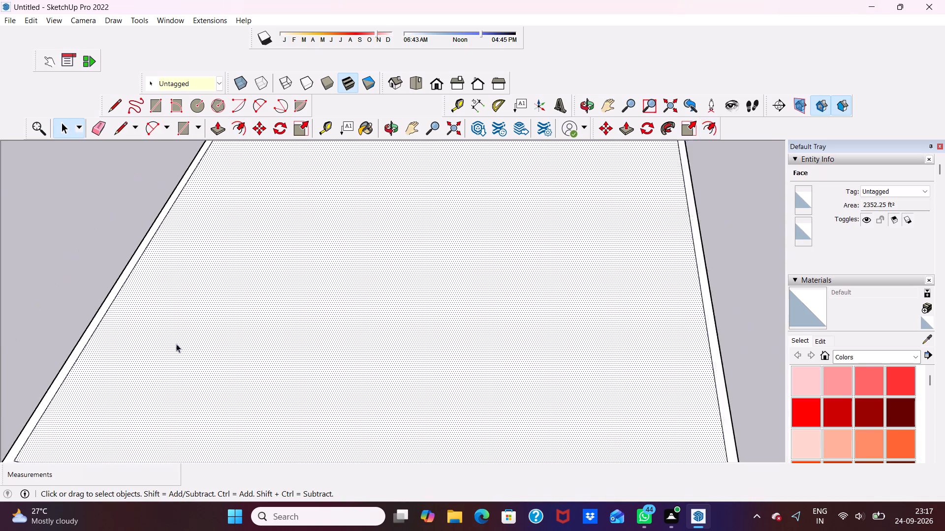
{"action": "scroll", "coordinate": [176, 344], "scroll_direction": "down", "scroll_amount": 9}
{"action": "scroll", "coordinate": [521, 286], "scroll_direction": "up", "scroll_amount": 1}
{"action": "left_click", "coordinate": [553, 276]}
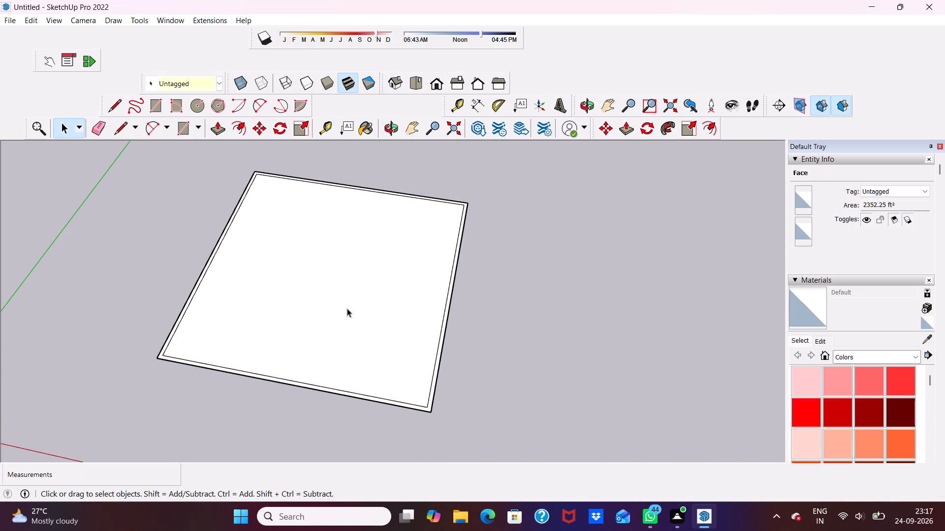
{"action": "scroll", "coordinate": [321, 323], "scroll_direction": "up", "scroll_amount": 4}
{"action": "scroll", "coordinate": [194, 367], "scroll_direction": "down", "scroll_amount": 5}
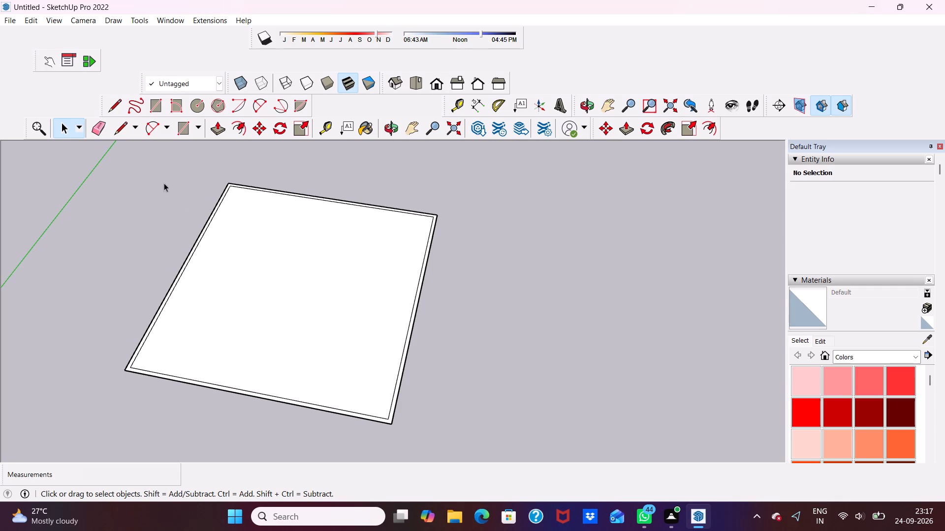
Draw a rectangle about 11" by 48' 6" across the plot between the inner boundary lines as the house's front wall strip.
{"action": "left_click", "coordinate": [153, 103]}
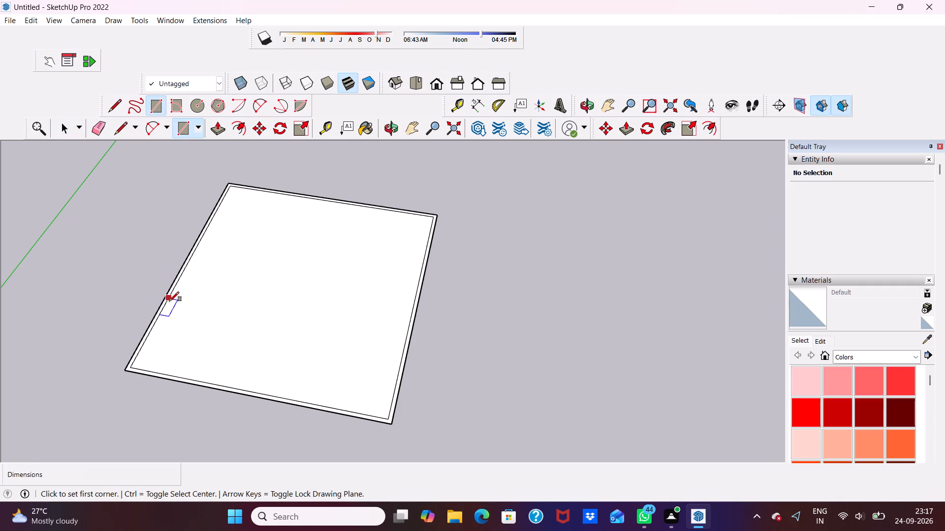
{"action": "left_click", "coordinate": [173, 291]}
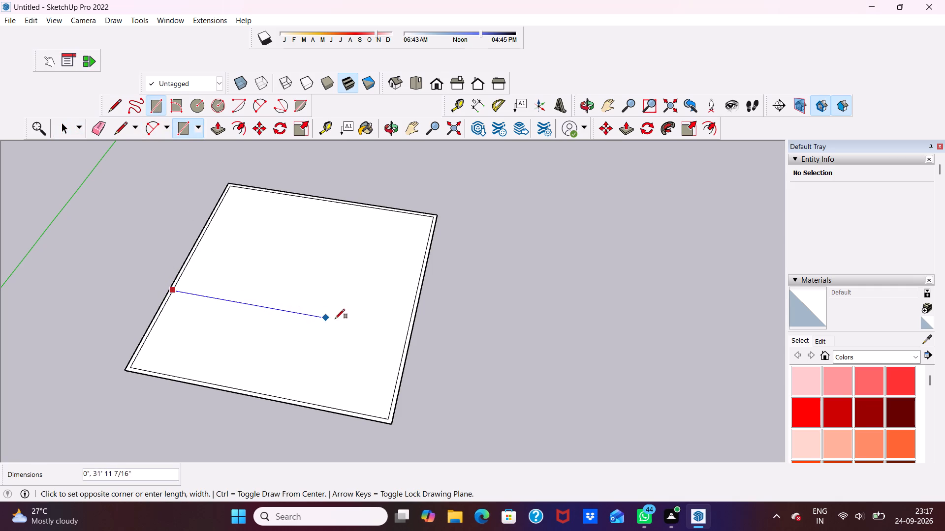
{"action": "scroll", "coordinate": [403, 326], "scroll_direction": "up", "scroll_amount": 5}
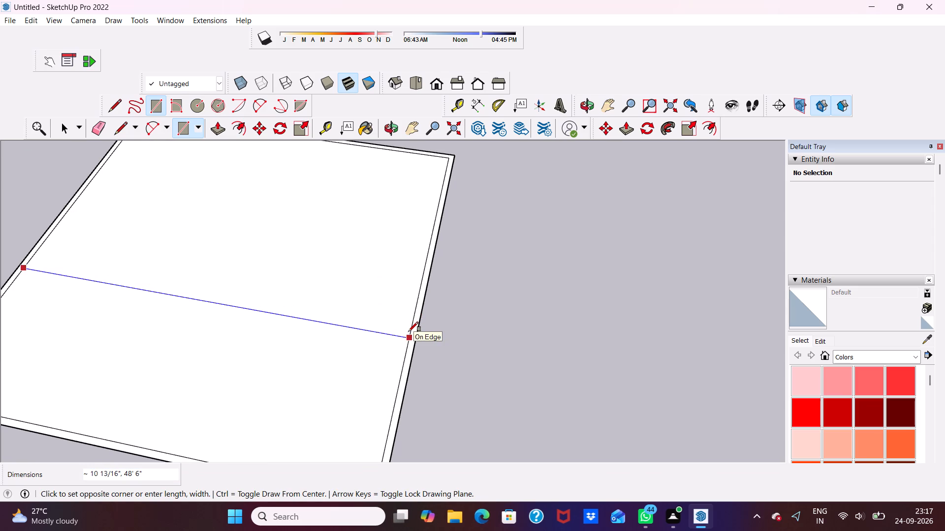
{"action": "left_click", "coordinate": [409, 331]}
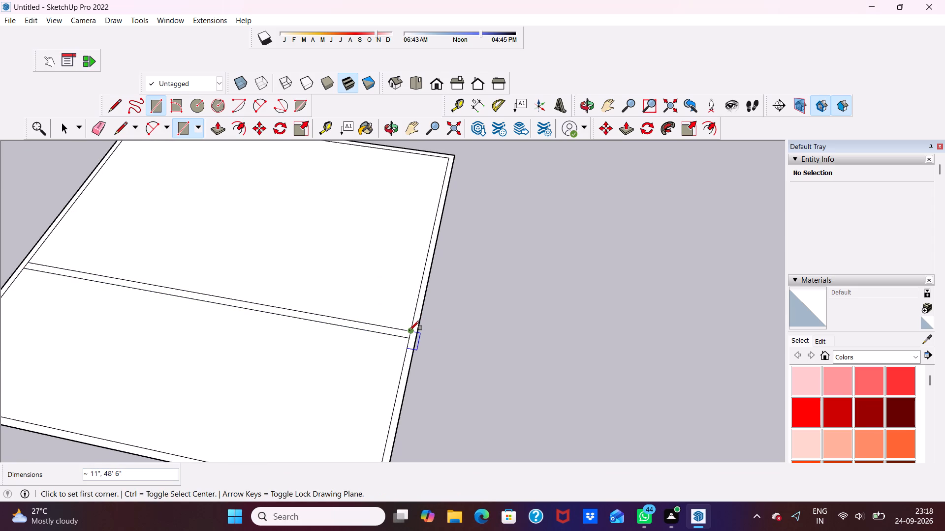
{"action": "key", "text": "space"}
{"action": "key", "text": "space"}
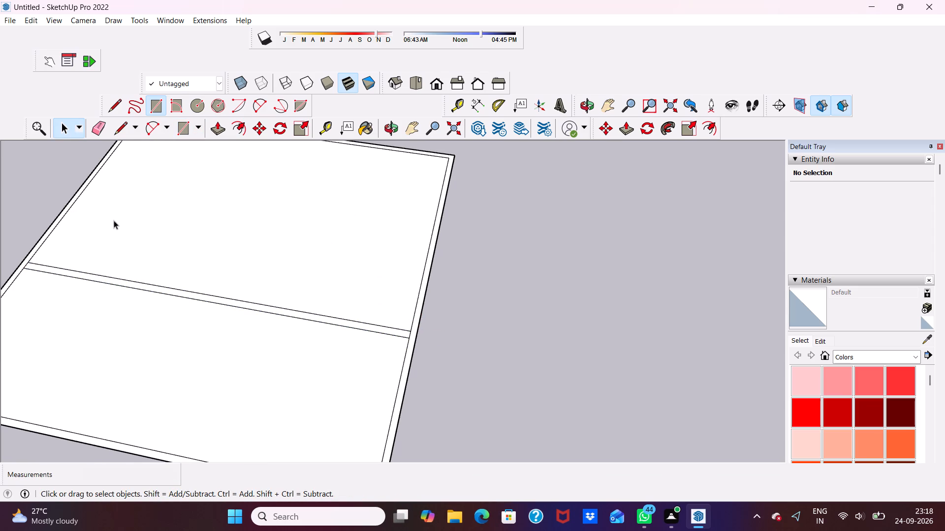
Draw a 9" line extending the strip's front edge to the plot's outer edge on the side nearer the green axis.
{"action": "scroll", "coordinate": [82, 222], "scroll_direction": "down", "scroll_amount": 6}
{"action": "scroll", "coordinate": [8, 247], "scroll_direction": "up", "scroll_amount": 5}
{"action": "scroll", "coordinate": [56, 261], "scroll_direction": "up", "scroll_amount": 2}
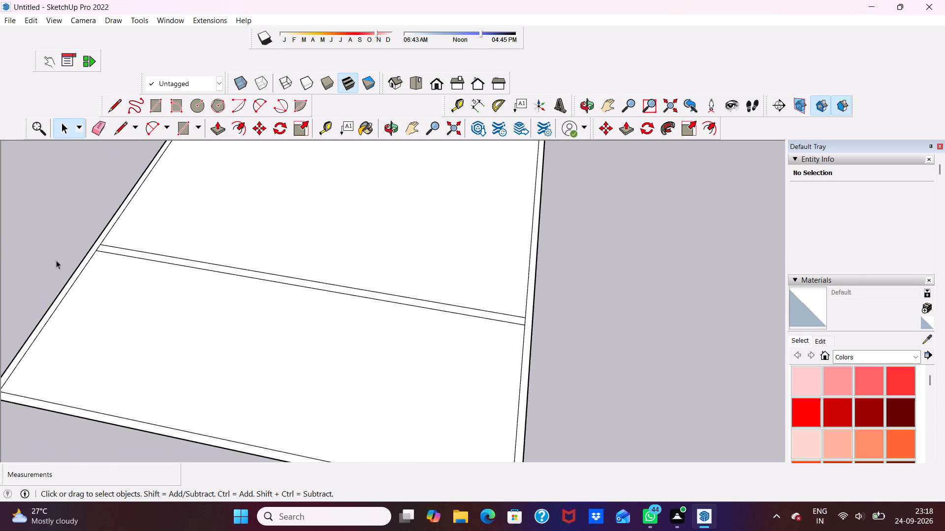
{"action": "scroll", "coordinate": [56, 260], "scroll_direction": "up", "scroll_amount": 4}
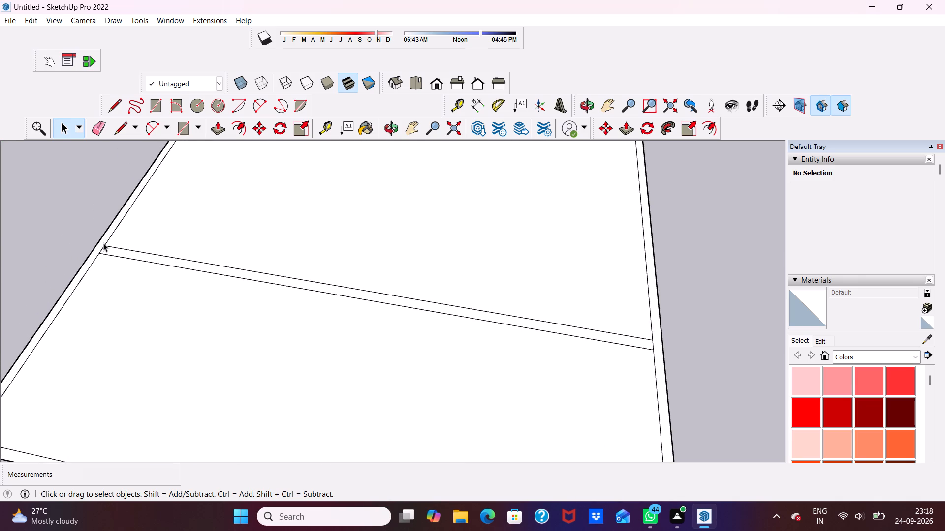
{"action": "scroll", "coordinate": [103, 243], "scroll_direction": "up", "scroll_amount": 3}
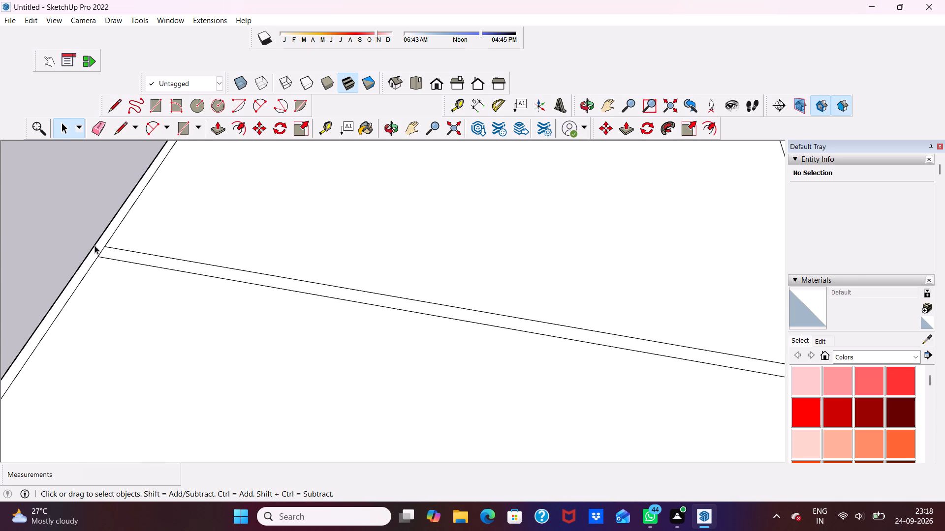
{"action": "left_click", "coordinate": [115, 130]}
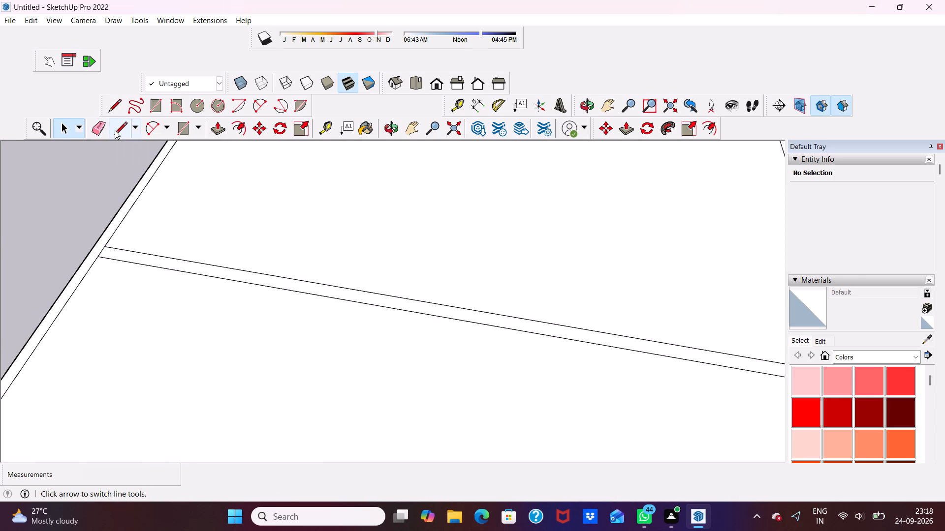
{"action": "left_click", "coordinate": [97, 256]}
{"action": "left_click", "coordinate": [87, 257]}
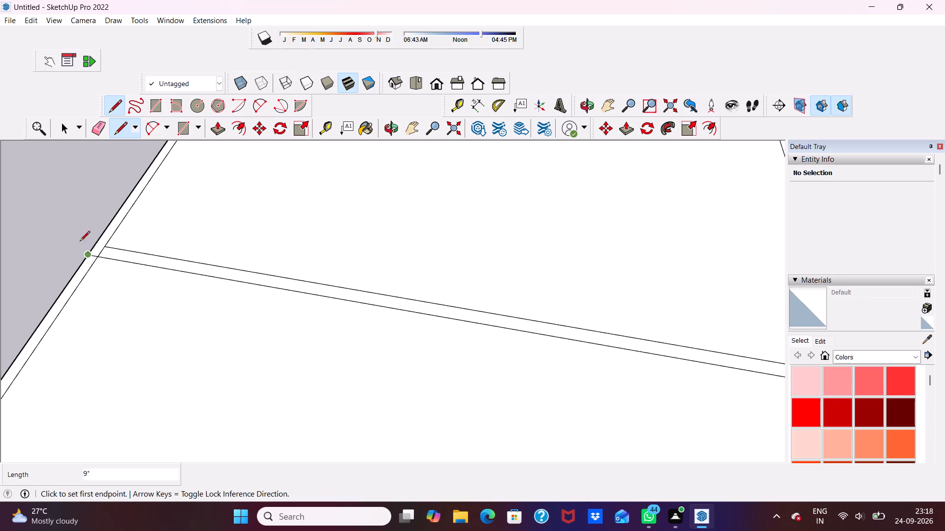
Draw a 9" line extending the strip's front edge to the plot's outer edge at the opposite end.
{"action": "scroll", "coordinate": [51, 240], "scroll_direction": "down", "scroll_amount": 8}
{"action": "scroll", "coordinate": [204, 281], "scroll_direction": "down", "scroll_amount": 2}
{"action": "scroll", "coordinate": [265, 295], "scroll_direction": "down", "scroll_amount": 3}
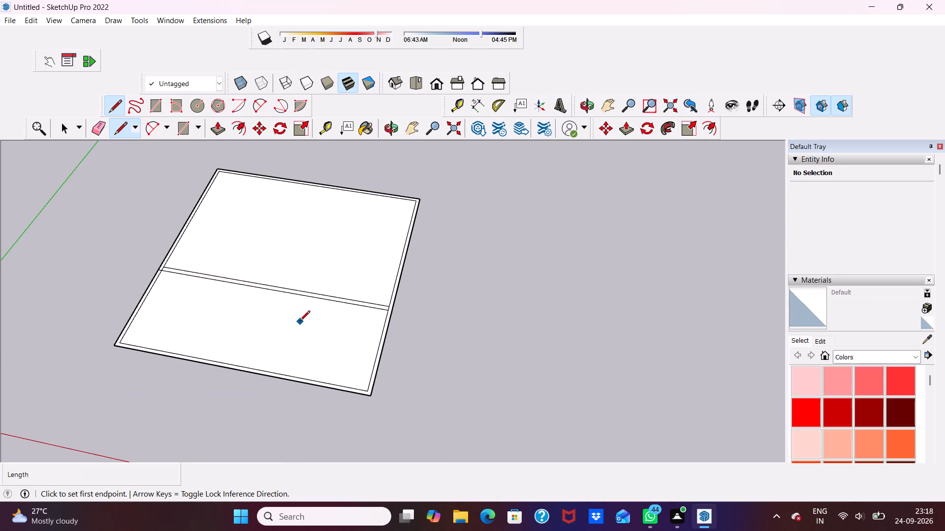
{"action": "scroll", "coordinate": [397, 317], "scroll_direction": "up", "scroll_amount": 8}
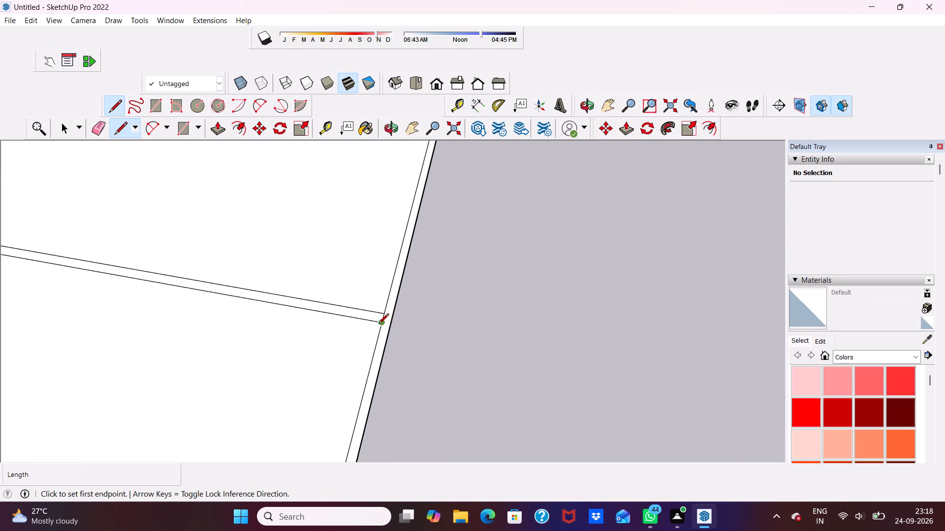
{"action": "left_click", "coordinate": [379, 324]}
{"action": "left_click", "coordinate": [390, 325]}
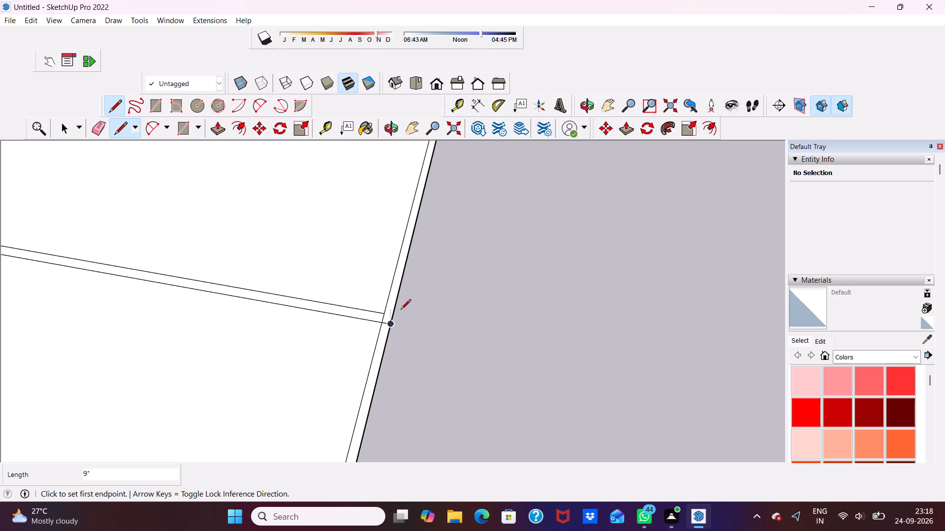
{"action": "key", "text": "space"}
{"action": "key", "text": "space"}
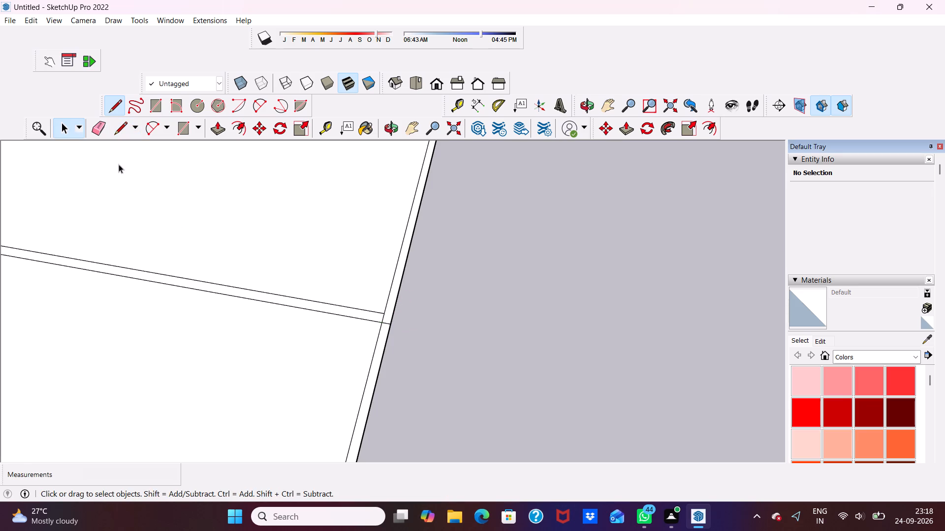
Erase the short inner boundary segment between the strip's two lines at the end farther from the green axis.
{"action": "left_click", "coordinate": [100, 130]}
{"action": "scroll", "coordinate": [370, 241], "scroll_direction": "up", "scroll_amount": 3}
{"action": "scroll", "coordinate": [399, 338], "scroll_direction": "up", "scroll_amount": 2}
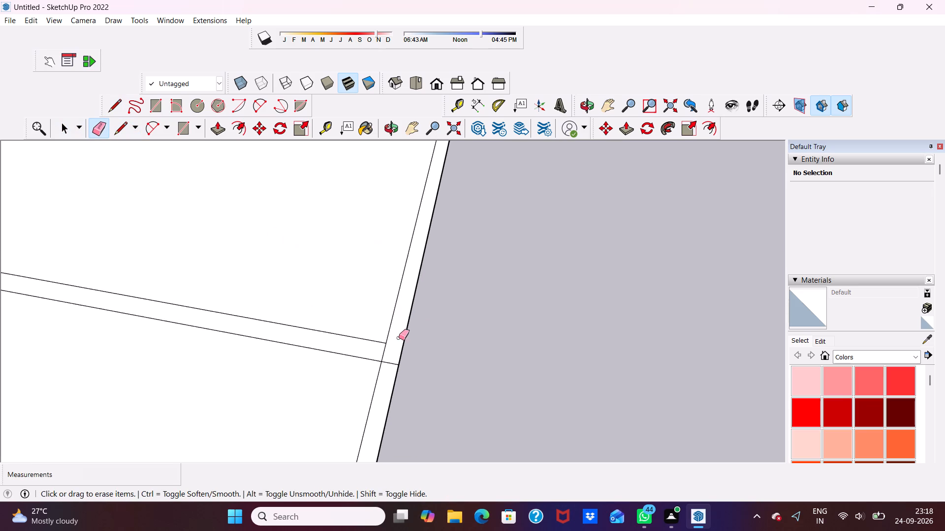
{"action": "scroll", "coordinate": [399, 338], "scroll_direction": "up", "scroll_amount": 7}
{"action": "left_click", "coordinate": [380, 351]}
Erase the matching short inner boundary segment at the strip's end nearer the green axis, joining the wall outline.
{"action": "scroll", "coordinate": [392, 315], "scroll_direction": "down", "scroll_amount": 3}
{"action": "scroll", "coordinate": [397, 312], "scroll_direction": "up", "scroll_amount": 1}
{"action": "scroll", "coordinate": [399, 311], "scroll_direction": "down", "scroll_amount": 8}
{"action": "scroll", "coordinate": [437, 265], "scroll_direction": "up", "scroll_amount": 1}
{"action": "scroll", "coordinate": [327, 280], "scroll_direction": "down", "scroll_amount": 9}
{"action": "scroll", "coordinate": [405, 254], "scroll_direction": "down", "scroll_amount": 4}
{"action": "scroll", "coordinate": [171, 314], "scroll_direction": "down", "scroll_amount": 1}
{"action": "scroll", "coordinate": [172, 294], "scroll_direction": "up", "scroll_amount": 6}
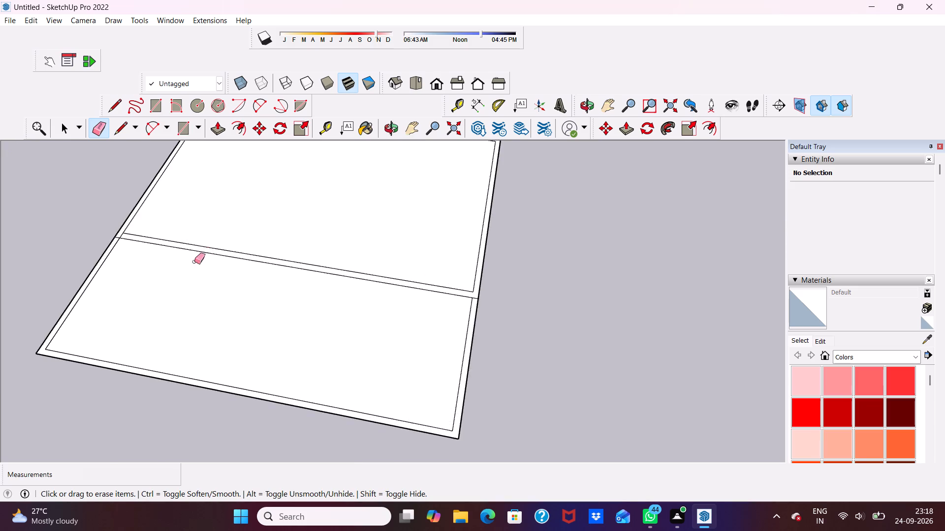
{"action": "scroll", "coordinate": [194, 262], "scroll_direction": "up", "scroll_amount": 4}
{"action": "scroll", "coordinate": [146, 246], "scroll_direction": "up", "scroll_amount": 5}
{"action": "scroll", "coordinate": [106, 220], "scroll_direction": "down", "scroll_amount": 3}
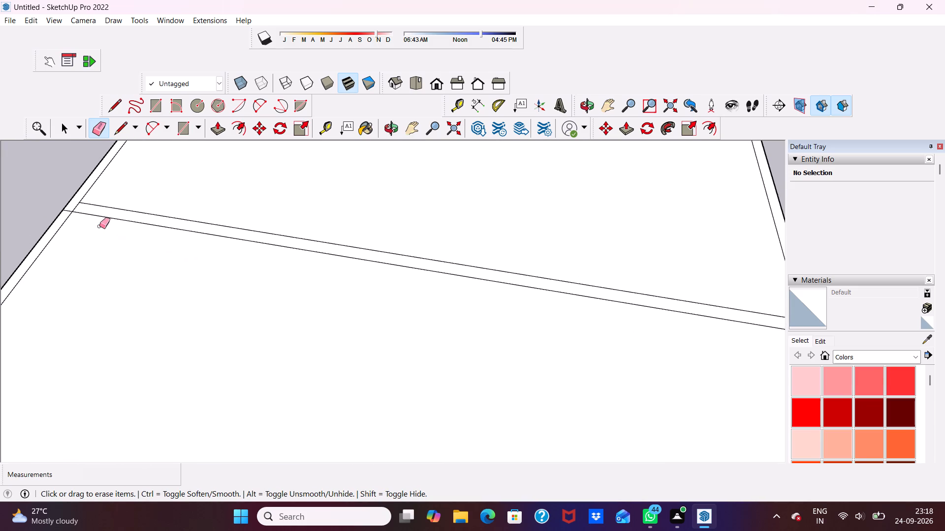
{"action": "scroll", "coordinate": [94, 206], "scroll_direction": "up", "scroll_amount": 4}
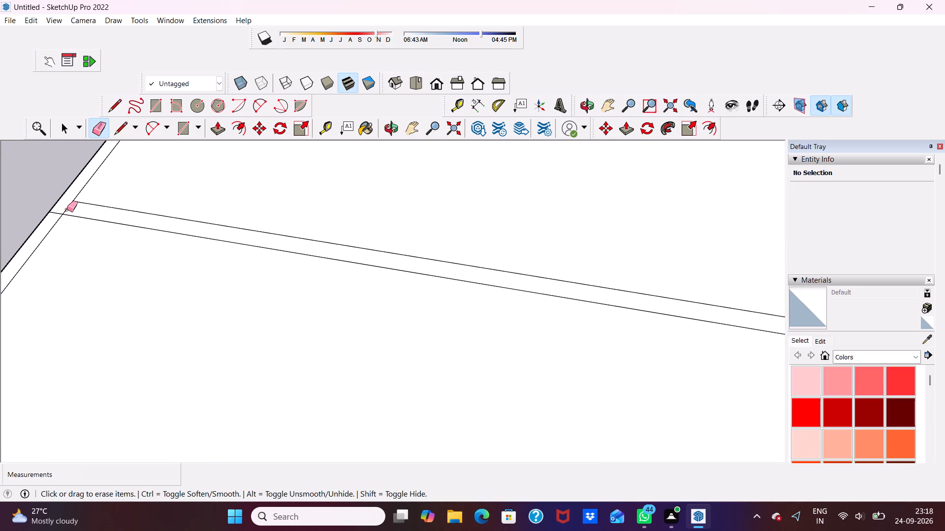
{"action": "left_click", "coordinate": [67, 209]}
{"action": "scroll", "coordinate": [70, 211], "scroll_direction": "down", "scroll_amount": 4}
{"action": "scroll", "coordinate": [66, 236], "scroll_direction": "up", "scroll_amount": 1}
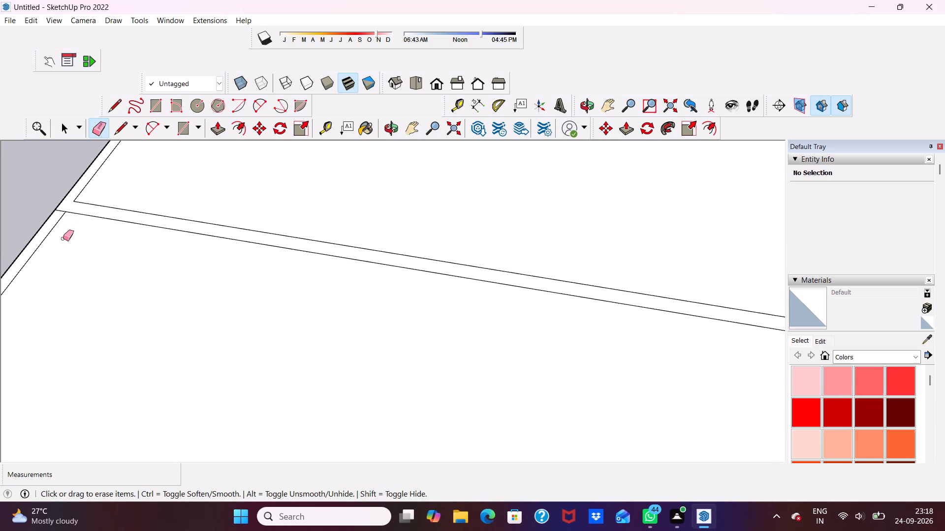
{"action": "key", "text": "space"}
Push/Pull the joined wall outline around the rear part of the plot up 10' to raise the house walls.
{"action": "scroll", "coordinate": [0, 189], "scroll_direction": "down", "scroll_amount": 6}
{"action": "scroll", "coordinate": [252, 188], "scroll_direction": "down", "scroll_amount": 2}
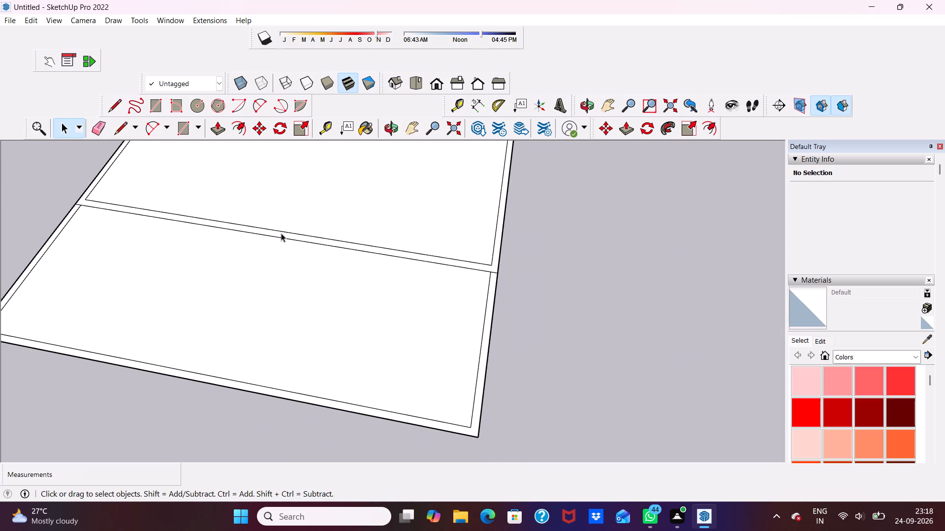
{"action": "scroll", "coordinate": [165, 192], "scroll_direction": "up", "scroll_amount": 1}
{"action": "scroll", "coordinate": [160, 212], "scroll_direction": "down", "scroll_amount": 12}
{"action": "middle_click_drag", "start_coordinate": [200, 212], "coordinate": [211, 202]}
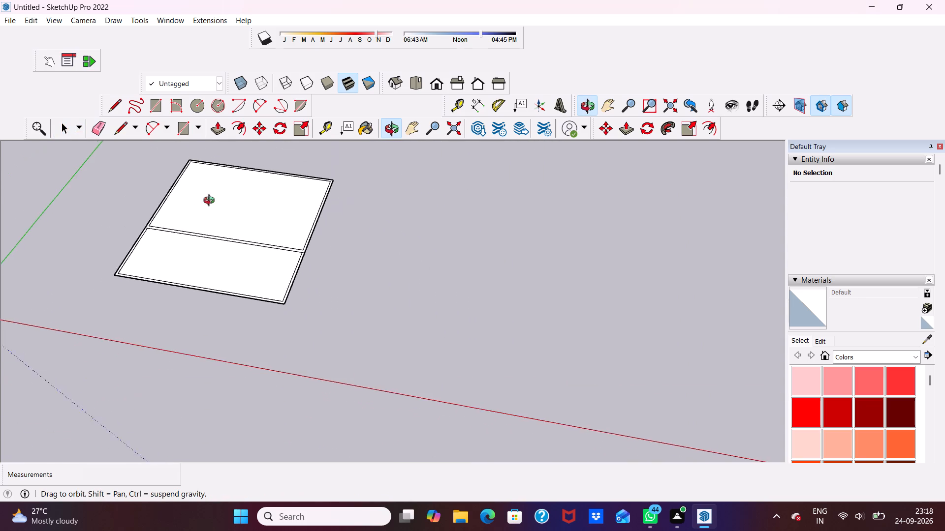
{"action": "middle_click_drag", "start_coordinate": [211, 202], "coordinate": [275, 200]}
{"action": "scroll", "coordinate": [270, 213], "scroll_direction": "up", "scroll_amount": 7}
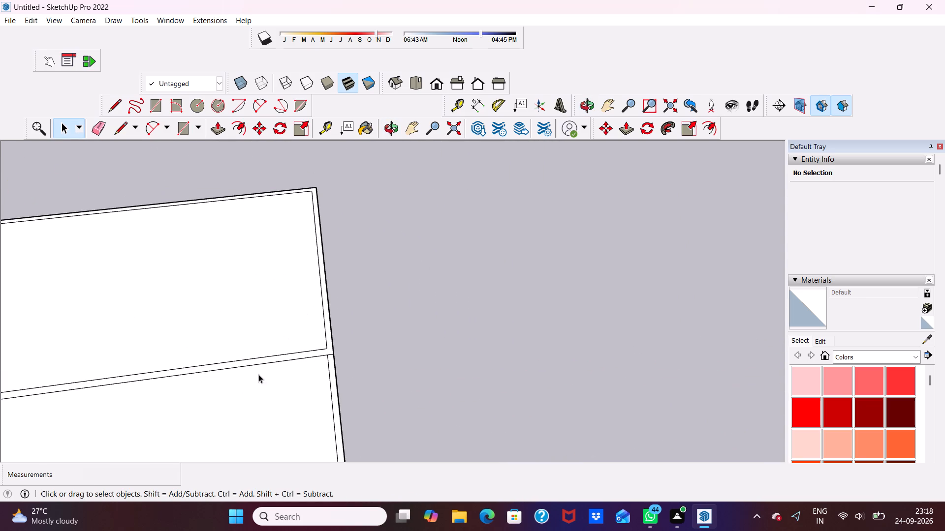
{"action": "left_click", "coordinate": [260, 361]}
{"action": "scroll", "coordinate": [263, 338], "scroll_direction": "down", "scroll_amount": 5}
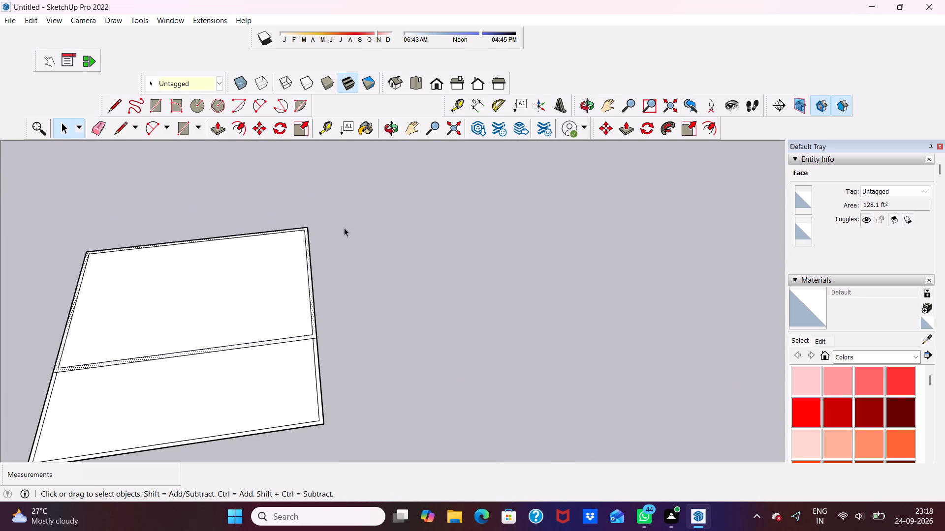
{"action": "left_click", "coordinate": [218, 128]}
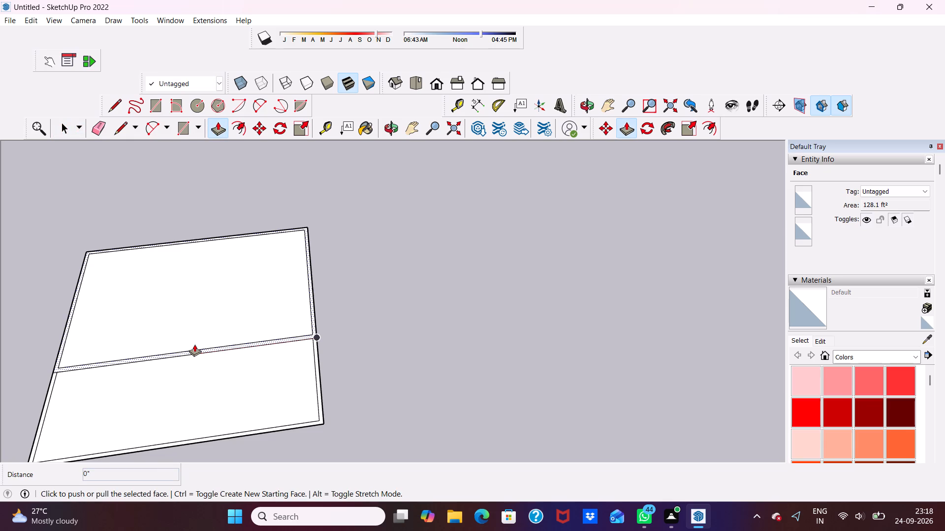
{"action": "left_click", "coordinate": [194, 347]}
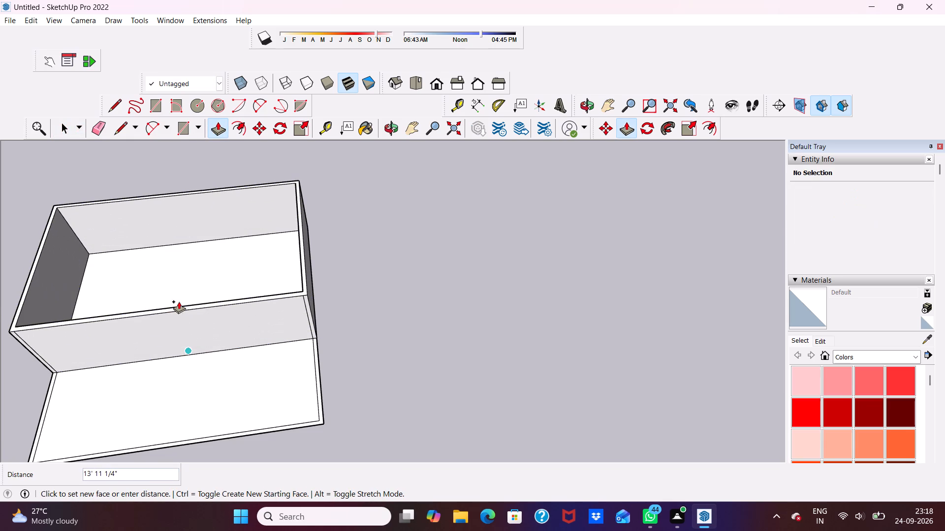
{"action": "type", "text": "10'"}
{"action": "key", "text": "Return"}
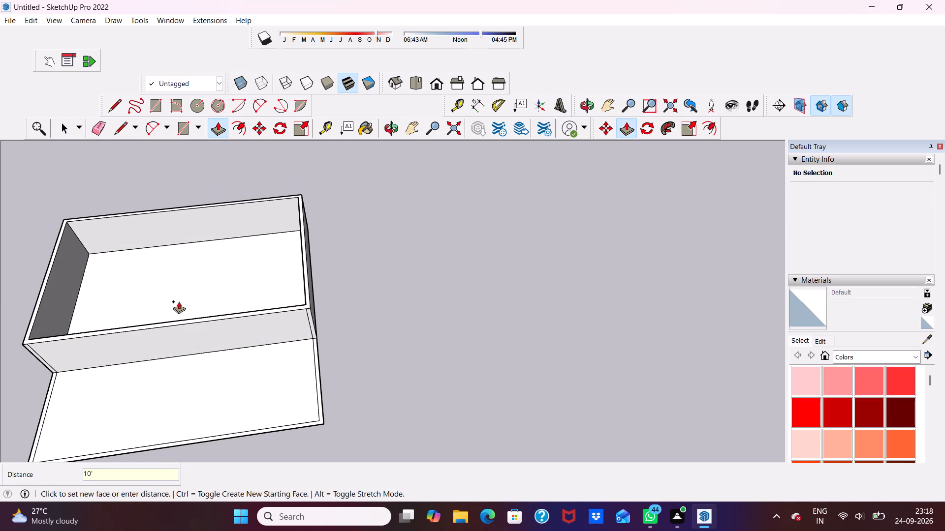
Examine the raised house walls and the flat compound wall outline in front from high and low angles.
{"action": "scroll", "coordinate": [179, 301], "scroll_direction": "down", "scroll_amount": 4}
{"action": "middle_click_drag", "start_coordinate": [190, 333], "coordinate": [187, 225]}
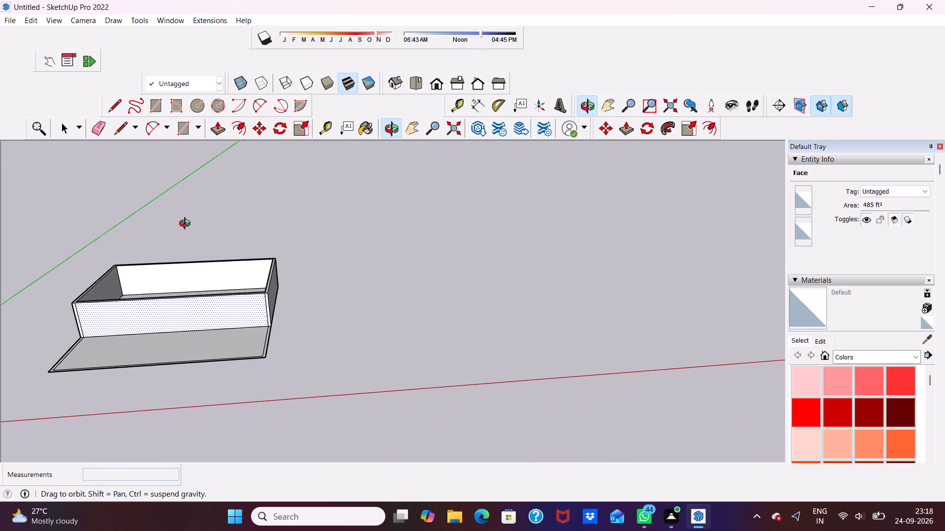
{"action": "middle_click_drag", "start_coordinate": [187, 225], "coordinate": [183, 220]}
{"action": "scroll", "coordinate": [179, 228], "scroll_direction": "up", "scroll_amount": 5}
{"action": "scroll", "coordinate": [142, 333], "scroll_direction": "up", "scroll_amount": 2}
{"action": "scroll", "coordinate": [172, 283], "scroll_direction": "down", "scroll_amount": 9}
{"action": "scroll", "coordinate": [150, 303], "scroll_direction": "up", "scroll_amount": 3}
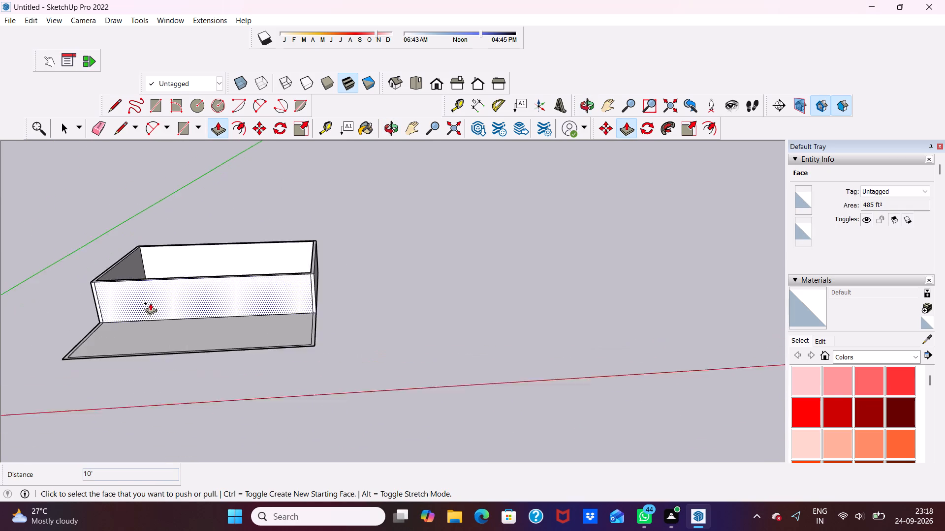
{"action": "scroll", "coordinate": [150, 303], "scroll_direction": "up", "scroll_amount": 3}
{"action": "scroll", "coordinate": [186, 196], "scroll_direction": "down", "scroll_amount": 6}
{"action": "middle_click_drag", "start_coordinate": [168, 299], "coordinate": [196, 373]}
{"action": "scroll", "coordinate": [190, 364], "scroll_direction": "up", "scroll_amount": 12}
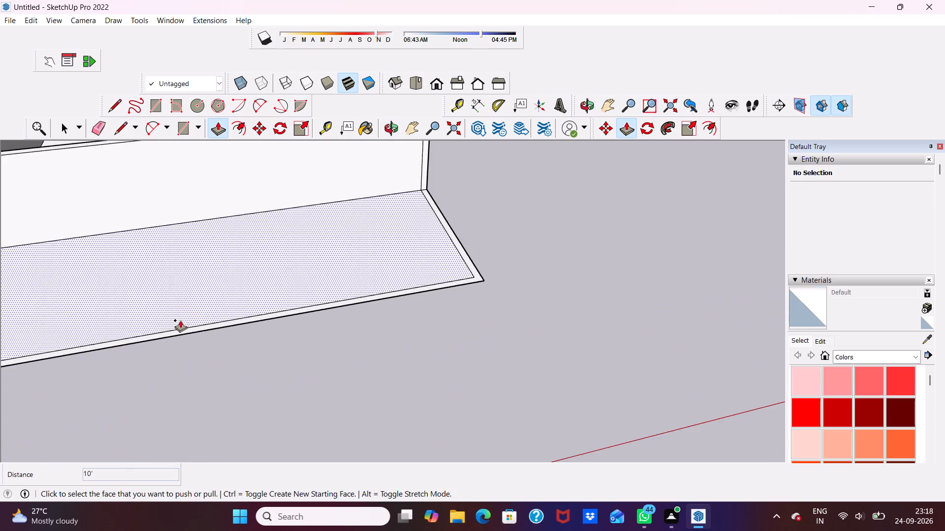
{"action": "scroll", "coordinate": [183, 310], "scroll_direction": "up", "scroll_amount": 5}
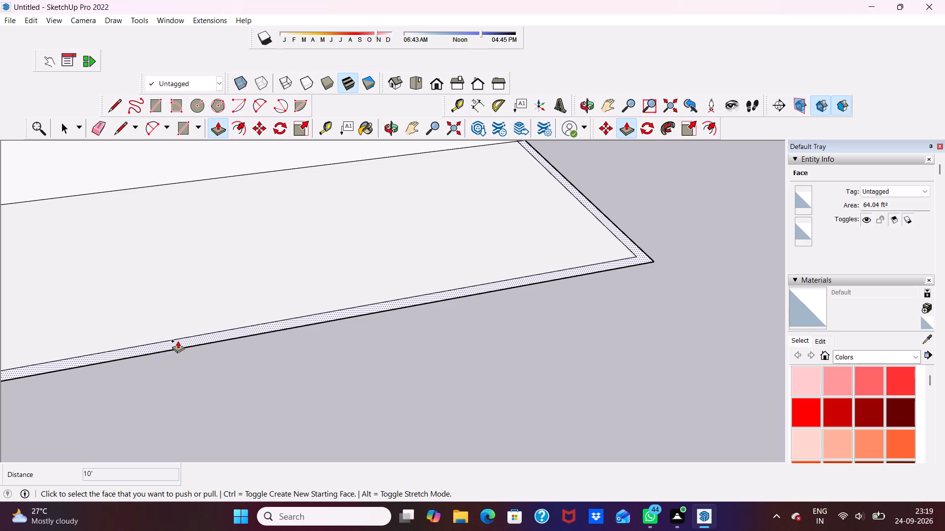
{"action": "scroll", "coordinate": [178, 341], "scroll_direction": "down", "scroll_amount": 7}
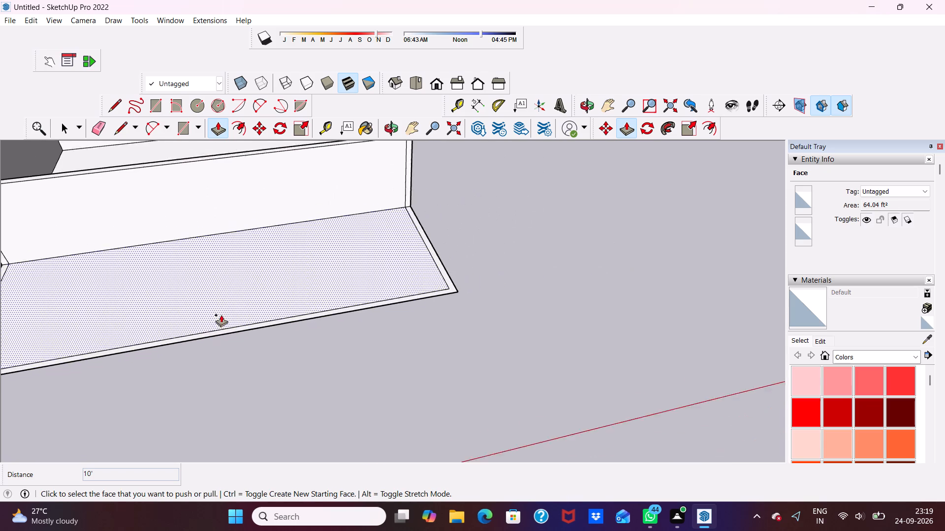
{"action": "scroll", "coordinate": [221, 315], "scroll_direction": "down", "scroll_amount": 2}
{"action": "middle_click_drag", "start_coordinate": [221, 315], "coordinate": [213, 204]}
{"action": "key", "text": "space"}
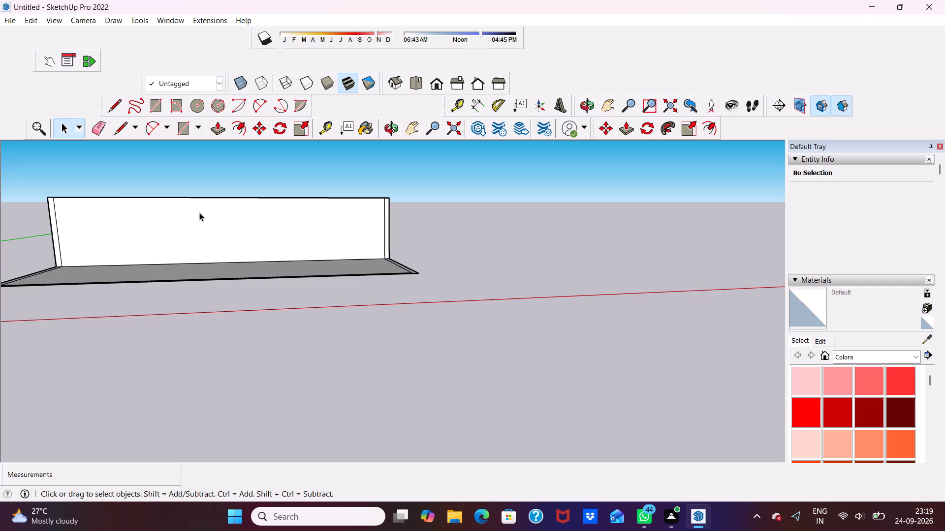
Undo the 10' raise of the house walls and the erasing of the short inner boundary segments.
{"action": "scroll", "coordinate": [199, 212], "scroll_direction": "up", "scroll_amount": 2}
{"action": "scroll", "coordinate": [199, 212], "scroll_direction": "down", "scroll_amount": 7}
{"action": "middle_click_drag", "start_coordinate": [210, 221], "coordinate": [214, 238]}
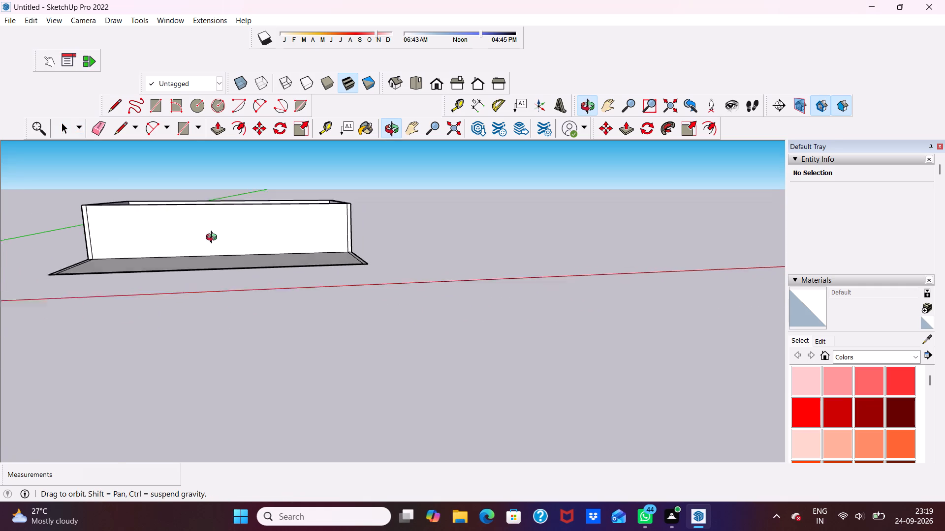
{"action": "middle_click_drag", "start_coordinate": [214, 238], "coordinate": [133, 326]}
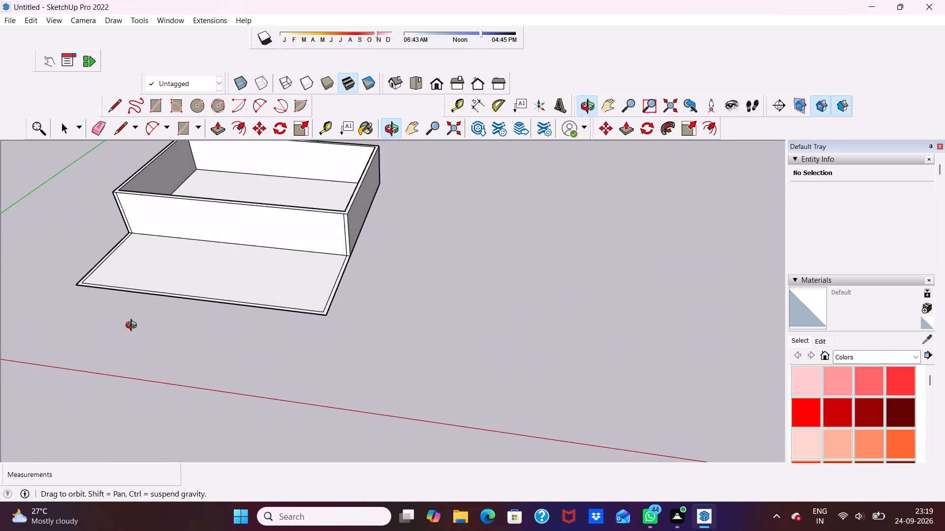
{"action": "middle_click_drag", "start_coordinate": [133, 326], "coordinate": [187, 285]}
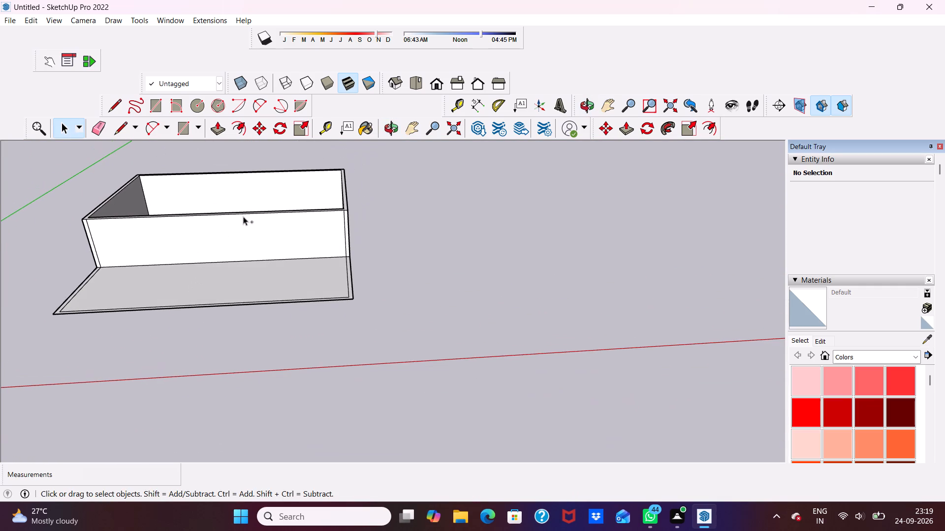
{"action": "key", "text": "ctrl+z"}
{"action": "key", "text": "ctrl+z"}
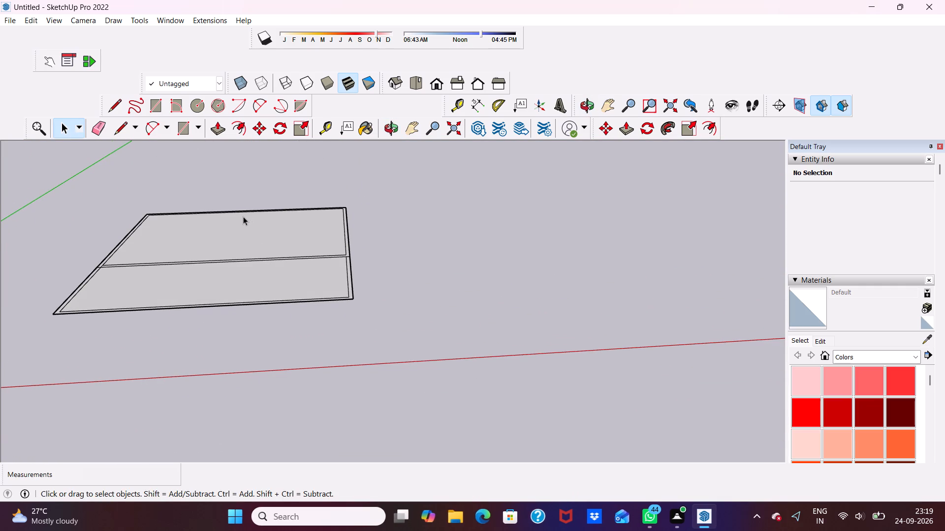
{"action": "key", "text": "ctrl+z"}
{"action": "type", "text": "zz"}
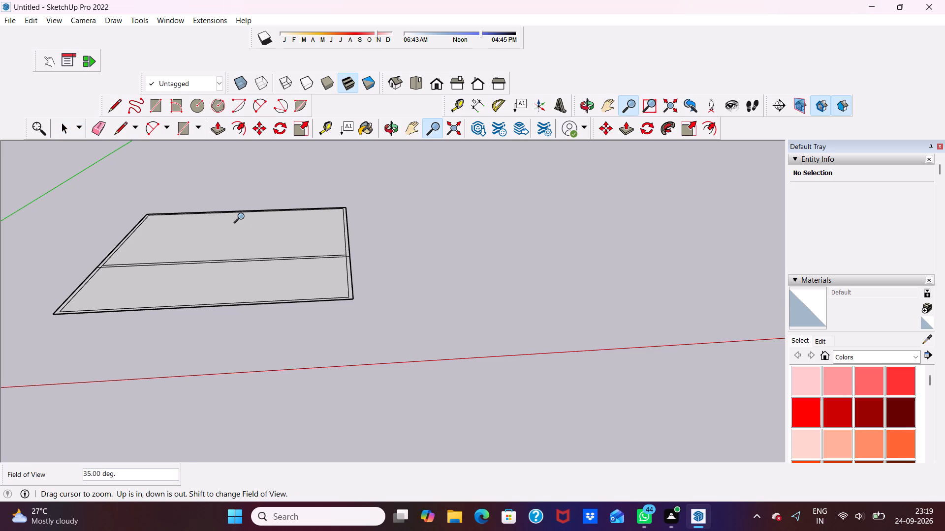
{"action": "key", "text": "ctrl+z"}
{"action": "key", "text": "space"}
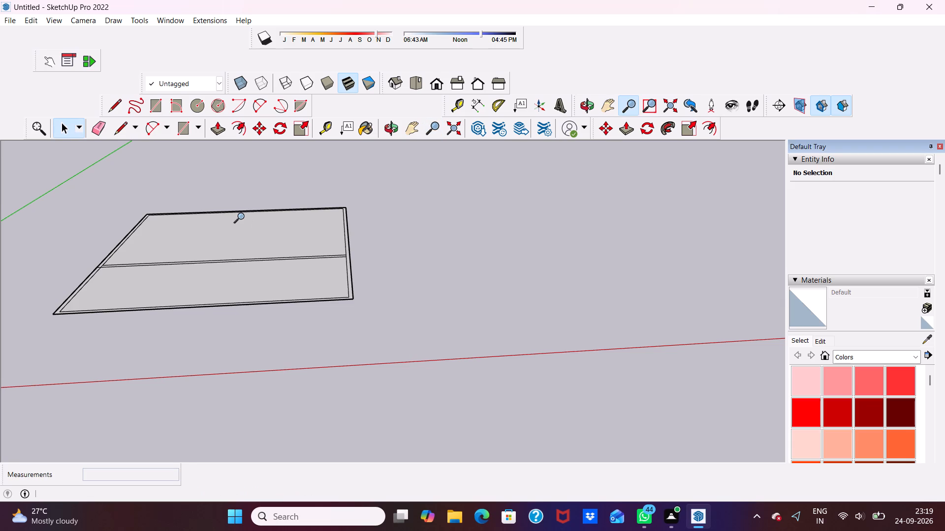
Undo the strip across the plot, leaving only the double-line boundary outline.
{"action": "scroll", "coordinate": [243, 216], "scroll_direction": "up", "scroll_amount": 1}
{"action": "scroll", "coordinate": [245, 261], "scroll_direction": "down", "scroll_amount": 6}
{"action": "middle_click_drag", "start_coordinate": [286, 228], "coordinate": [291, 313]}
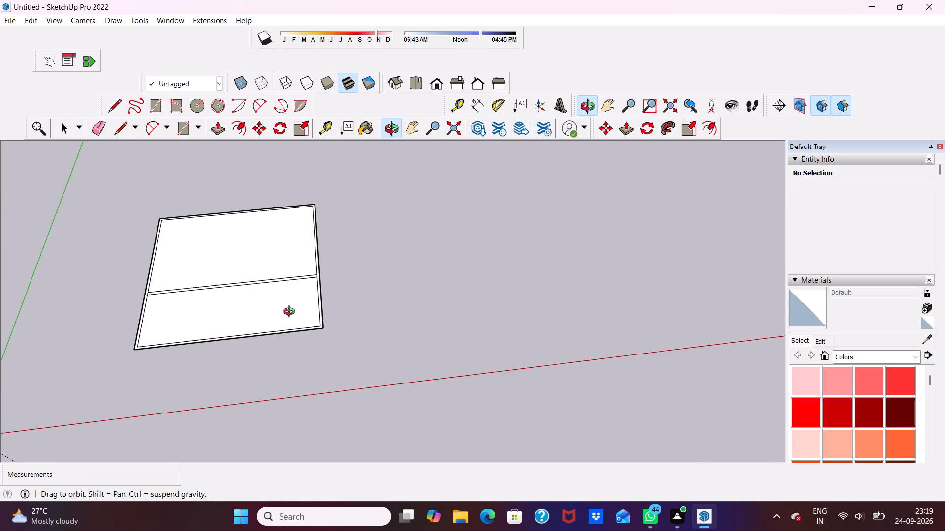
{"action": "middle_click_drag", "start_coordinate": [291, 313], "coordinate": [278, 304]}
{"action": "scroll", "coordinate": [287, 291], "scroll_direction": "up", "scroll_amount": 6}
{"action": "scroll", "coordinate": [290, 288], "scroll_direction": "down", "scroll_amount": 2}
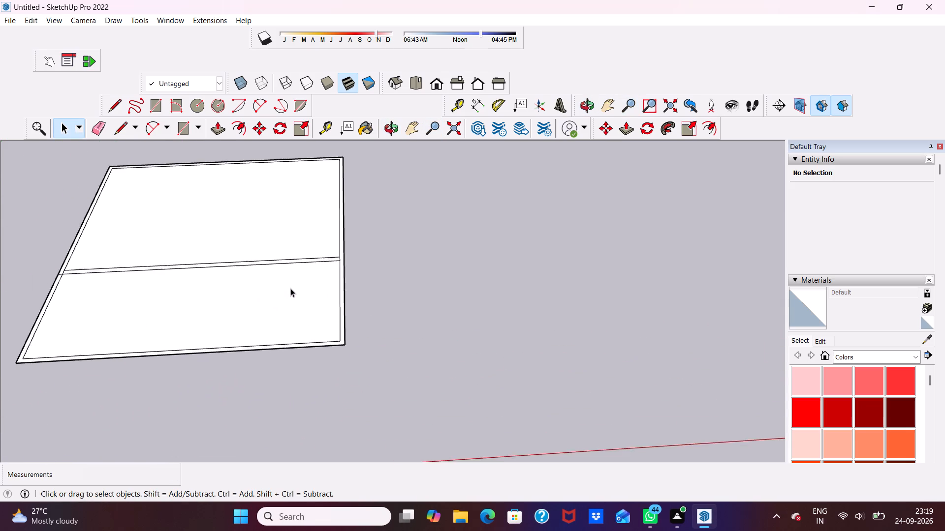
{"action": "scroll", "coordinate": [290, 288], "scroll_direction": "down", "scroll_amount": 3}
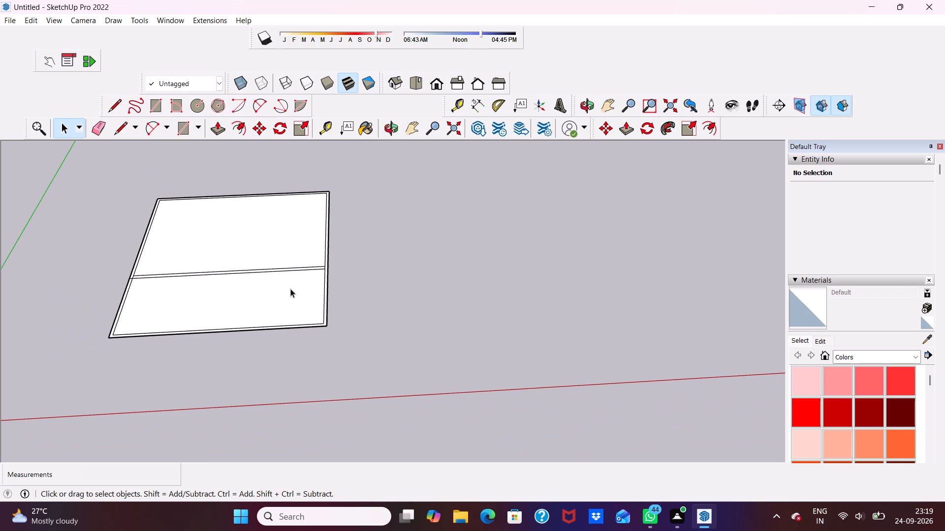
{"action": "key", "text": "ctrl+z"}
{"action": "key", "text": "ctrl+z"}
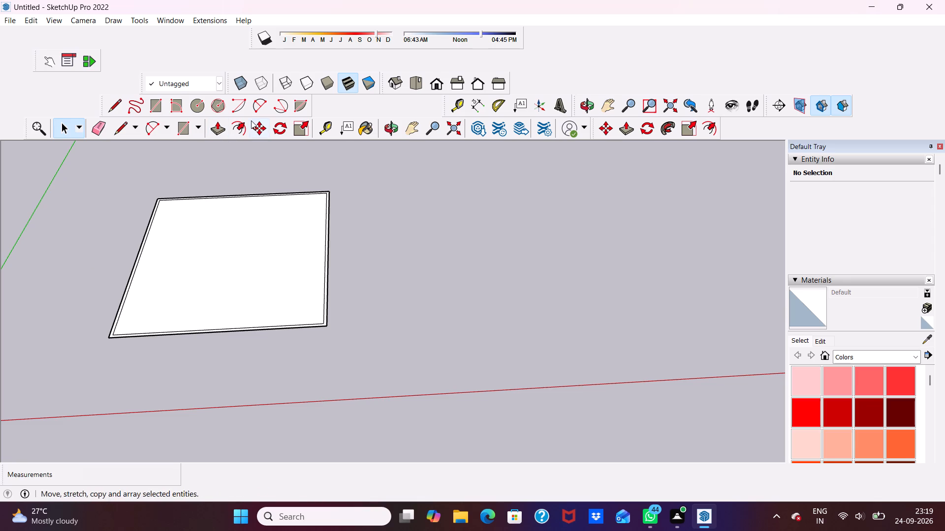
Offset the plot's outer boundary outward by about 12' 3" to form a surrounding ground border.
{"action": "left_click", "coordinate": [237, 128]}
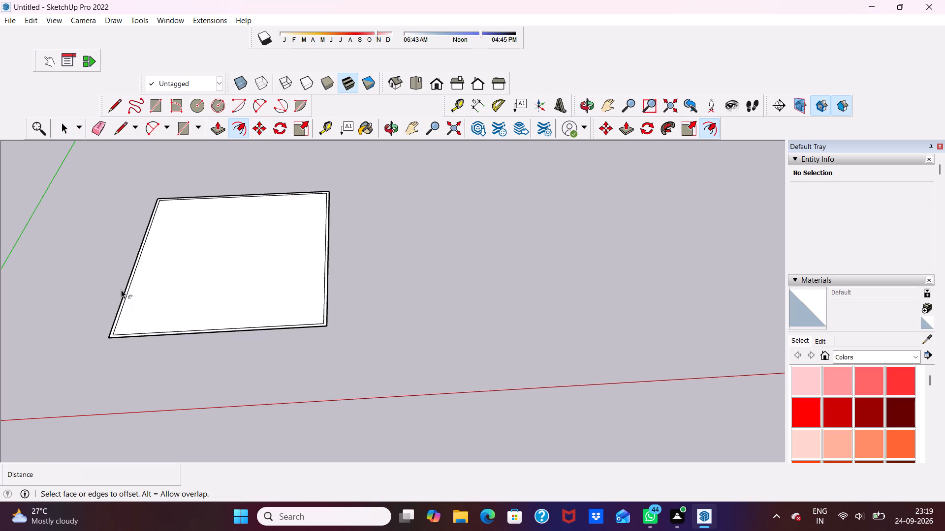
{"action": "scroll", "coordinate": [117, 294], "scroll_direction": "up", "scroll_amount": 4}
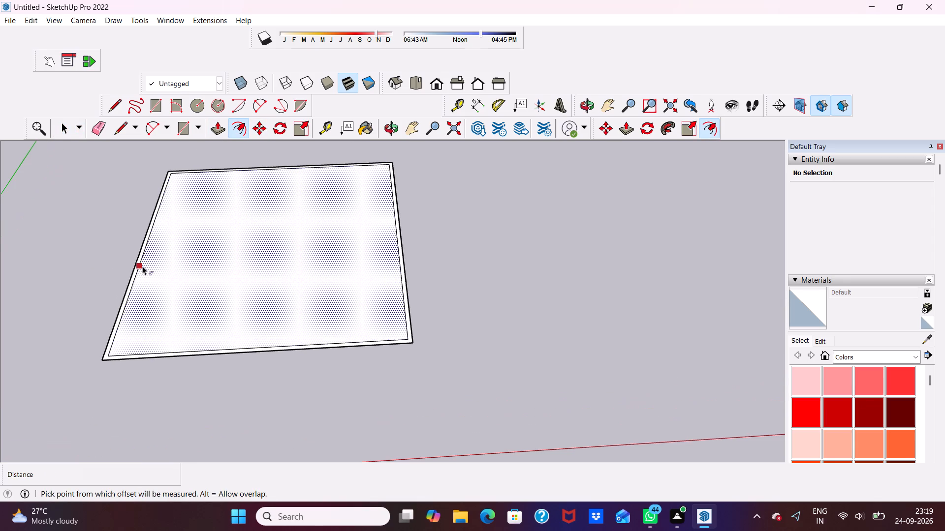
{"action": "scroll", "coordinate": [131, 293], "scroll_direction": "down", "scroll_amount": 1}
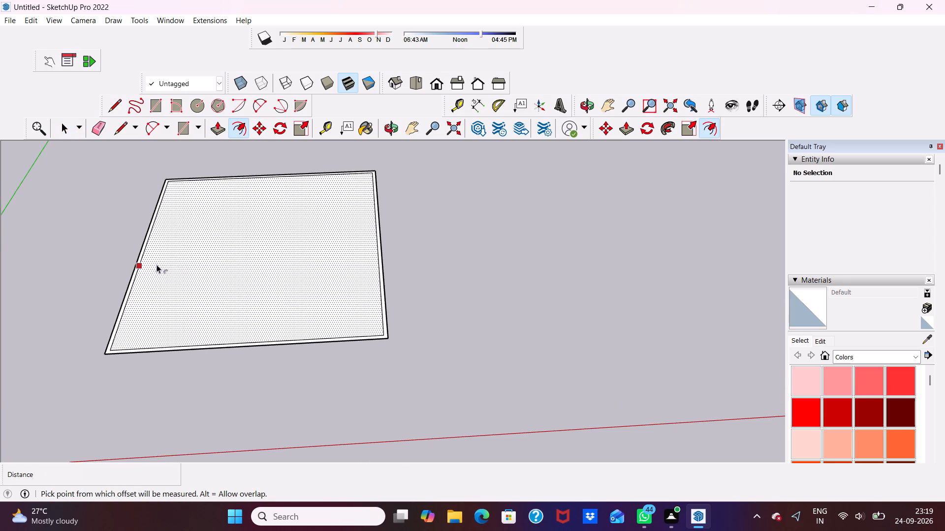
{"action": "scroll", "coordinate": [157, 262], "scroll_direction": "down", "scroll_amount": 3}
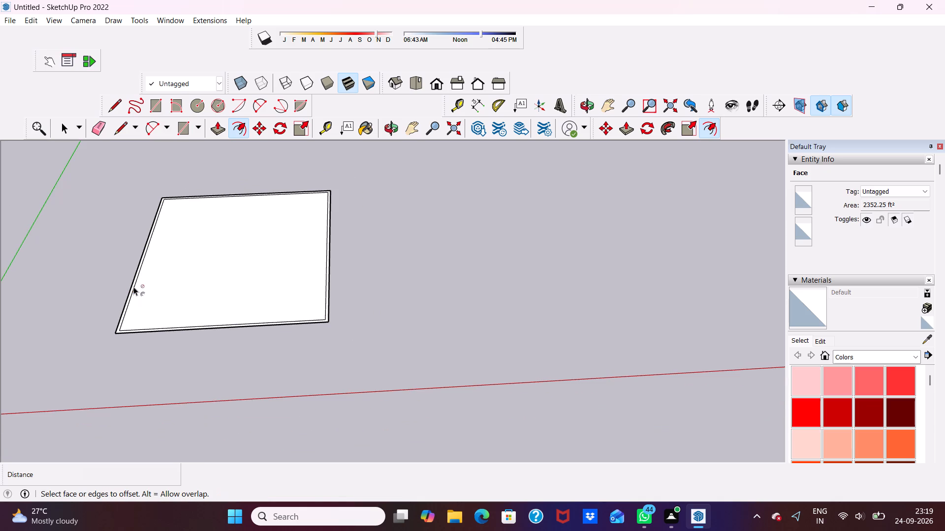
{"action": "scroll", "coordinate": [126, 300], "scroll_direction": "up", "scroll_amount": 2}
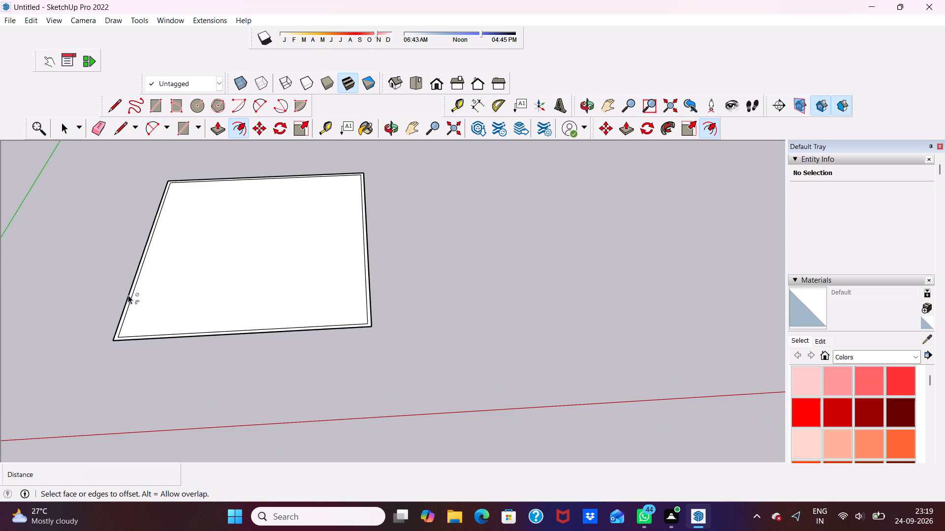
{"action": "scroll", "coordinate": [132, 270], "scroll_direction": "up", "scroll_amount": 10}
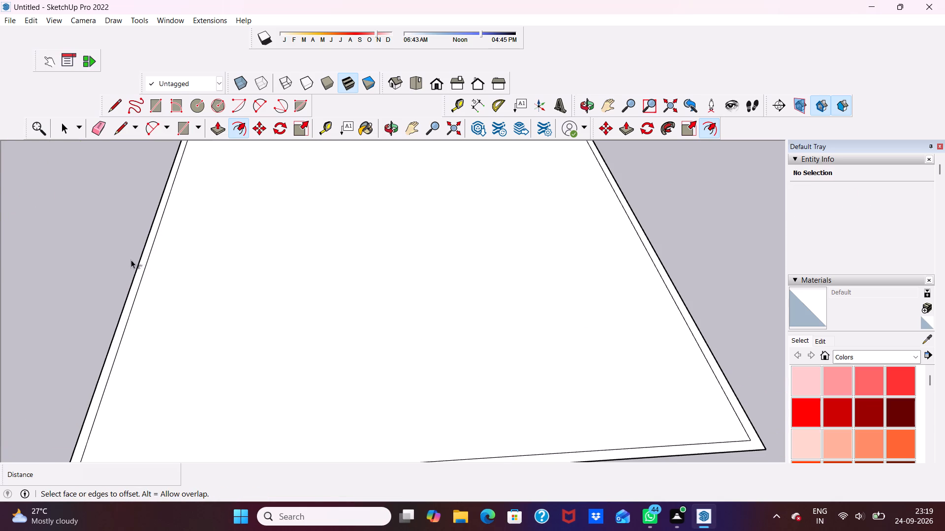
{"action": "scroll", "coordinate": [146, 288], "scroll_direction": "down", "scroll_amount": 1}
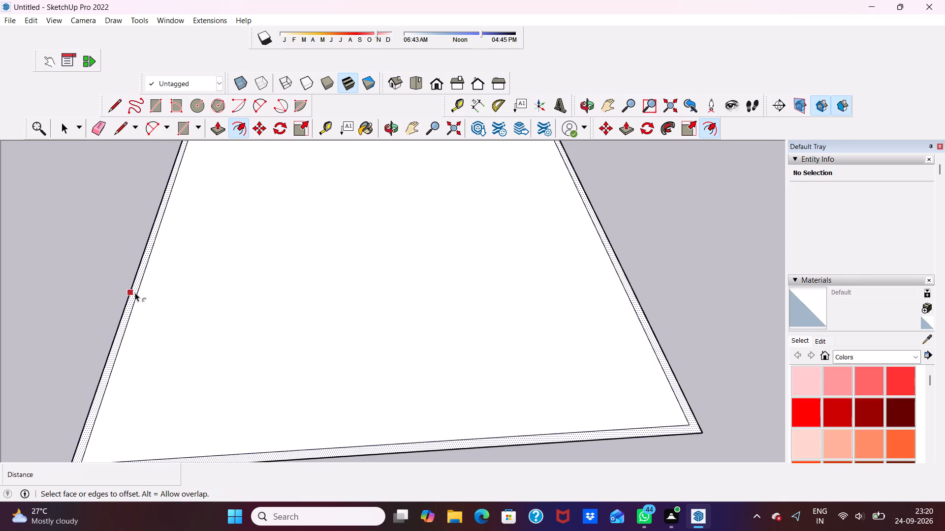
{"action": "left_click", "coordinate": [132, 297]}
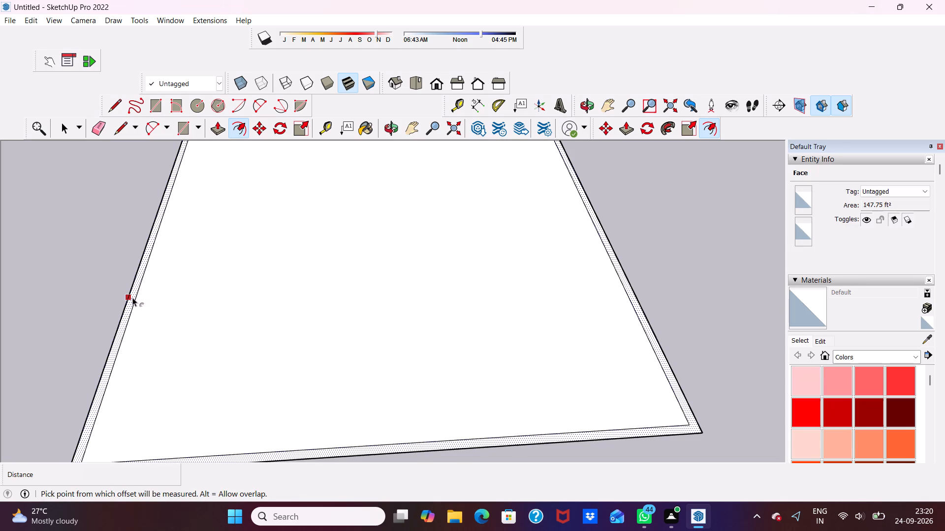
{"action": "scroll", "coordinate": [35, 358], "scroll_direction": "down", "scroll_amount": 6}
{"action": "scroll", "coordinate": [16, 317], "scroll_direction": "down", "scroll_amount": 3}
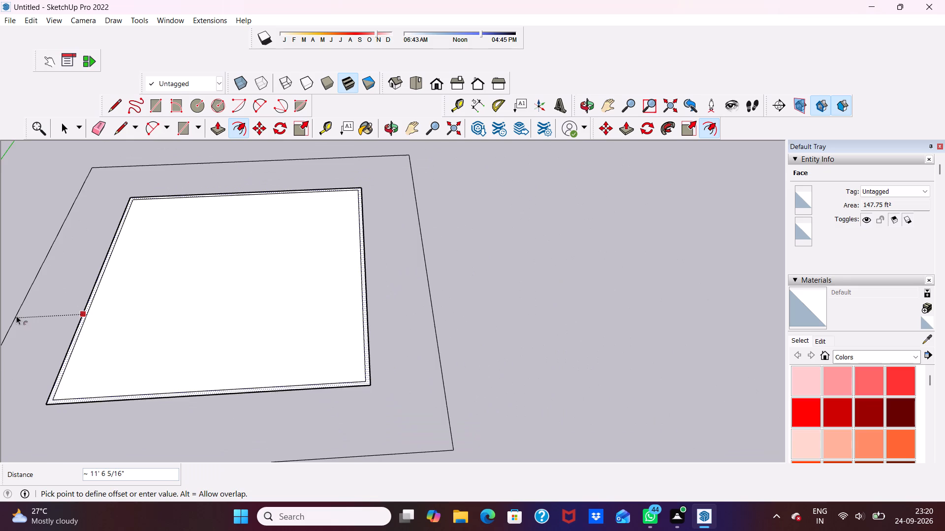
{"action": "scroll", "coordinate": [16, 316], "scroll_direction": "down", "scroll_amount": 4}
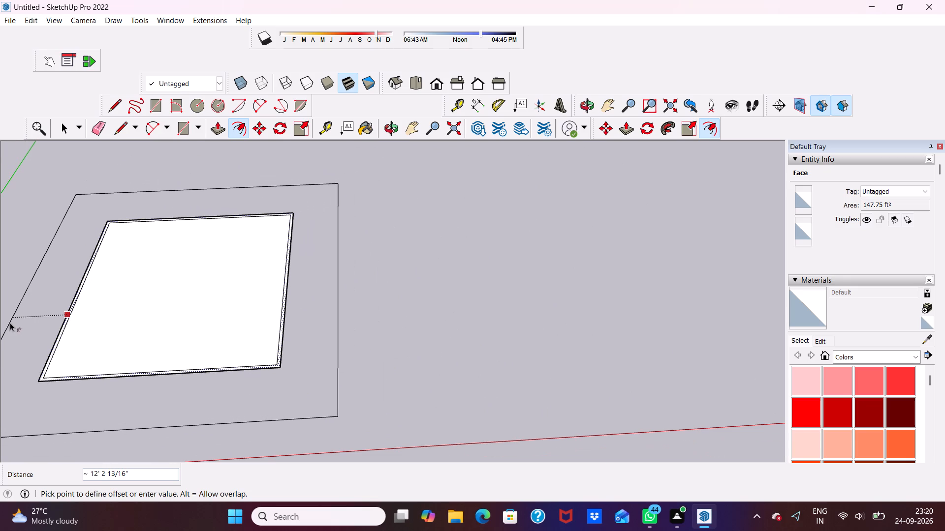
{"action": "left_click", "coordinate": [10, 323]}
{"action": "scroll", "coordinate": [10, 323], "scroll_direction": "down", "scroll_amount": 1}
{"action": "scroll", "coordinate": [14, 321], "scroll_direction": "up", "scroll_amount": 1}
{"action": "scroll", "coordinate": [29, 312], "scroll_direction": "down", "scroll_amount": 2}
{"action": "key", "text": "space"}
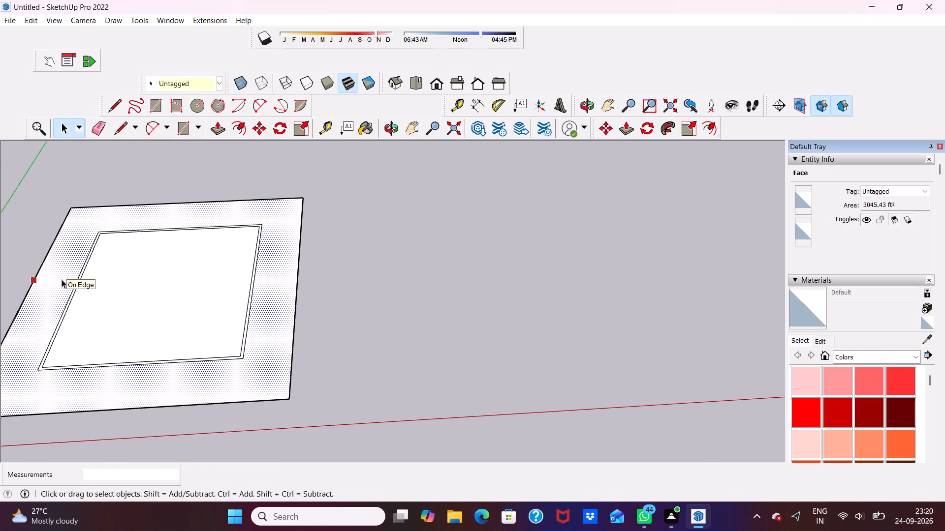
{"action": "key", "text": "space"}
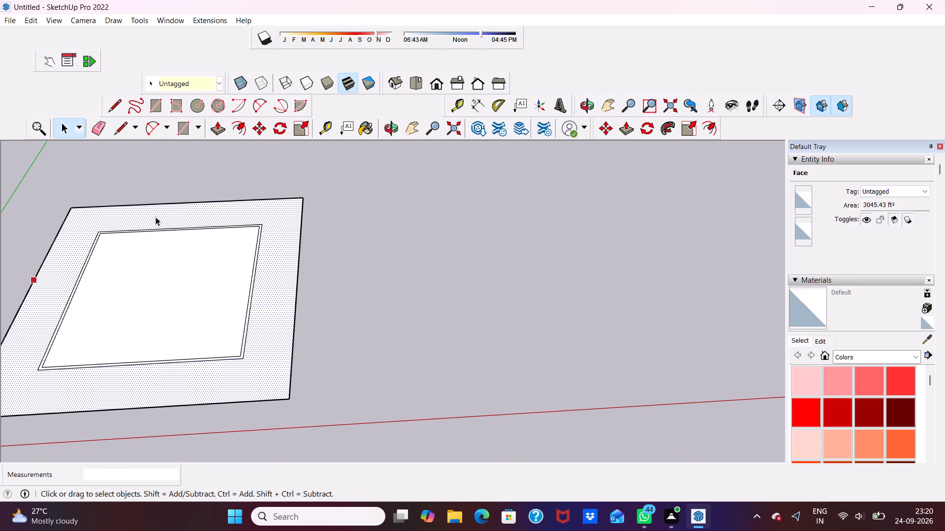
{"action": "left_click", "coordinate": [182, 182]}
Examine the enlarged ground border around the double-line wall outline from several angles.
{"action": "scroll", "coordinate": [230, 284], "scroll_direction": "down", "scroll_amount": 3}
{"action": "scroll", "coordinate": [227, 380], "scroll_direction": "down", "scroll_amount": 3}
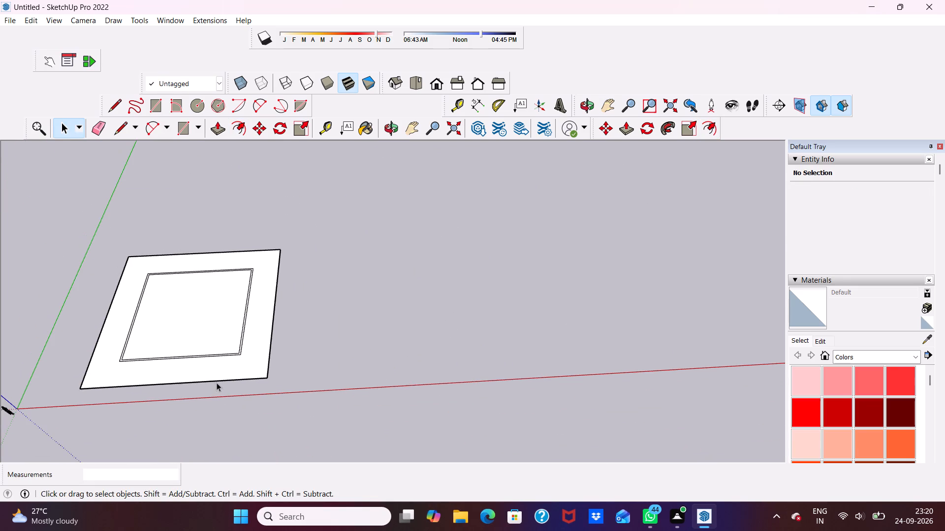
{"action": "middle_click_drag", "start_coordinate": [217, 383], "coordinate": [273, 358]}
{"action": "scroll", "coordinate": [226, 376], "scroll_direction": "up", "scroll_amount": 6}
{"action": "scroll", "coordinate": [170, 386], "scroll_direction": "down", "scroll_amount": 6}
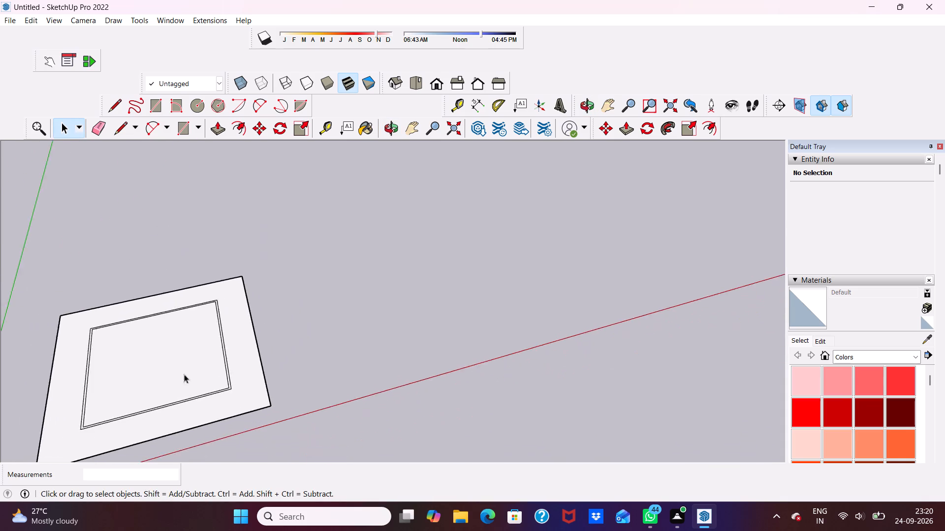
{"action": "scroll", "coordinate": [210, 358], "scroll_direction": "up", "scroll_amount": 1}
{"action": "scroll", "coordinate": [254, 334], "scroll_direction": "down", "scroll_amount": 5}
{"action": "middle_click_drag", "start_coordinate": [281, 382], "coordinate": [157, 342]}
Draw a rectangular strip about 1' 5" by 49' 3" across the plot, from the outer boundary line near the green axis to the opposite inner line.
{"action": "scroll", "coordinate": [186, 293], "scroll_direction": "up", "scroll_amount": 17}
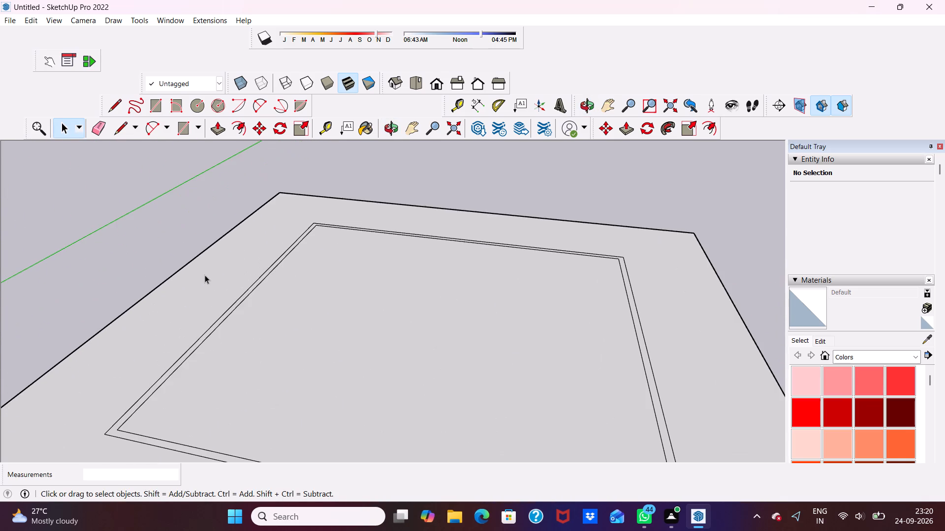
{"action": "scroll", "coordinate": [235, 327], "scroll_direction": "up", "scroll_amount": 5}
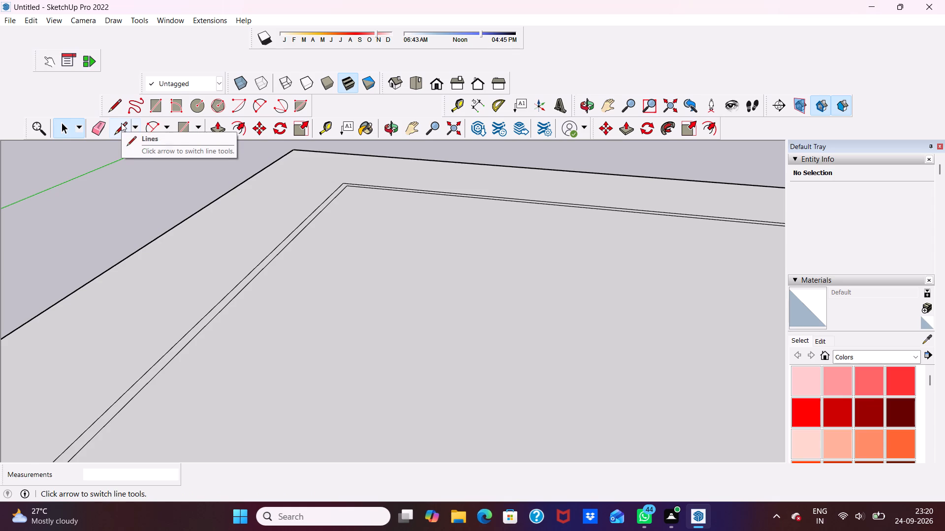
{"action": "left_click", "coordinate": [152, 102]}
{"action": "scroll", "coordinate": [378, 348], "scroll_direction": "down", "scroll_amount": 5}
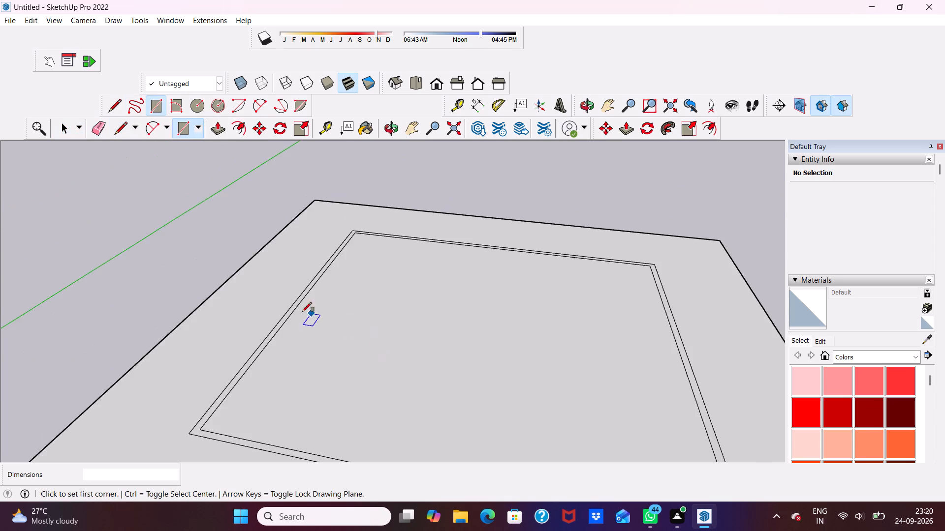
{"action": "scroll", "coordinate": [302, 312], "scroll_direction": "down", "scroll_amount": 4}
{"action": "scroll", "coordinate": [267, 315], "scroll_direction": "up", "scroll_amount": 4}
{"action": "scroll", "coordinate": [214, 316], "scroll_direction": "up", "scroll_amount": 2}
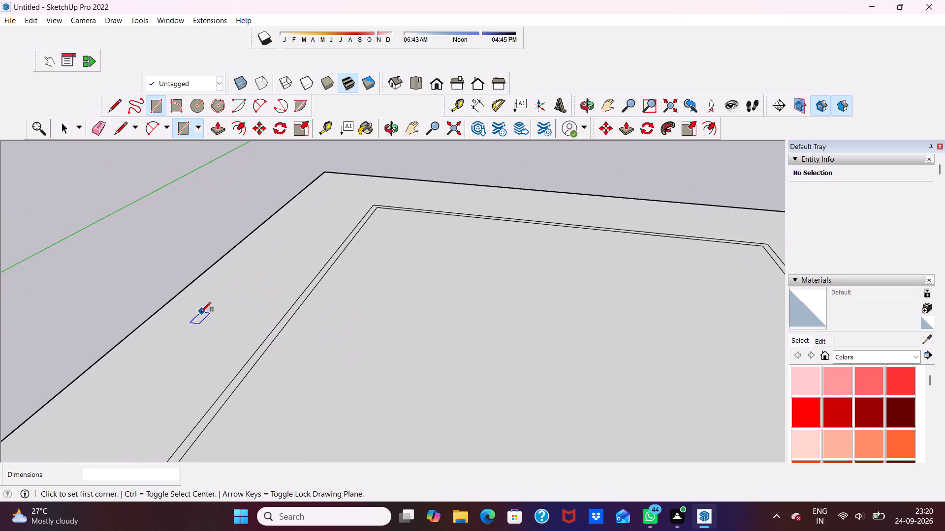
{"action": "scroll", "coordinate": [201, 312], "scroll_direction": "up", "scroll_amount": 1}
{"action": "scroll", "coordinate": [205, 319], "scroll_direction": "down", "scroll_amount": 4}
{"action": "scroll", "coordinate": [271, 352], "scroll_direction": "down", "scroll_amount": 1}
{"action": "scroll", "coordinate": [260, 337], "scroll_direction": "up", "scroll_amount": 3}
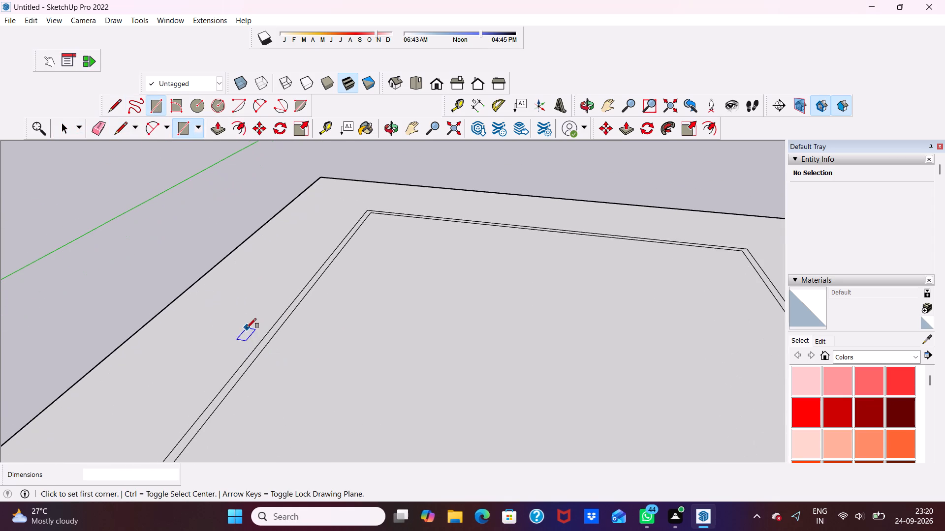
{"action": "scroll", "coordinate": [261, 338], "scroll_direction": "down", "scroll_amount": 4}
{"action": "scroll", "coordinate": [267, 335], "scroll_direction": "up", "scroll_amount": 1}
{"action": "scroll", "coordinate": [274, 332], "scroll_direction": "down", "scroll_amount": 2}
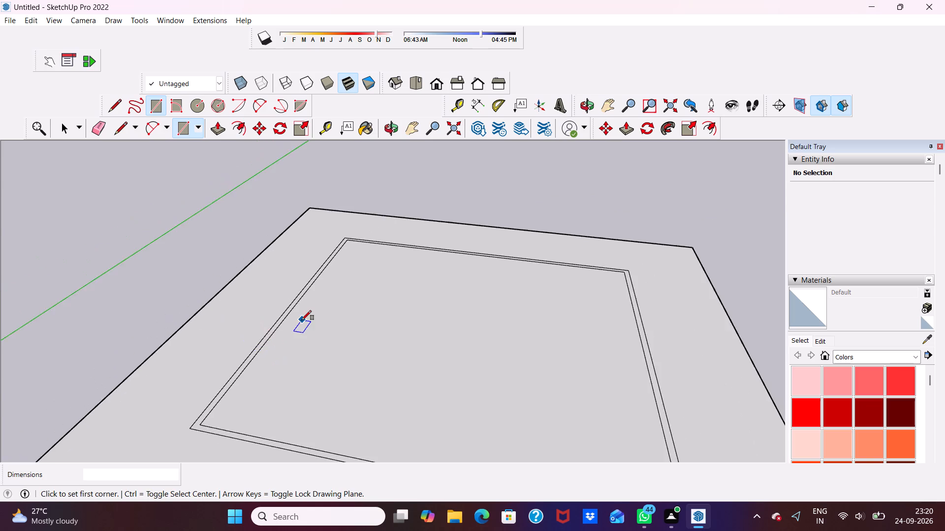
{"action": "scroll", "coordinate": [302, 320], "scroll_direction": "down", "scroll_amount": 4}
{"action": "scroll", "coordinate": [320, 368], "scroll_direction": "up", "scroll_amount": 6}
{"action": "scroll", "coordinate": [293, 339], "scroll_direction": "up", "scroll_amount": 6}
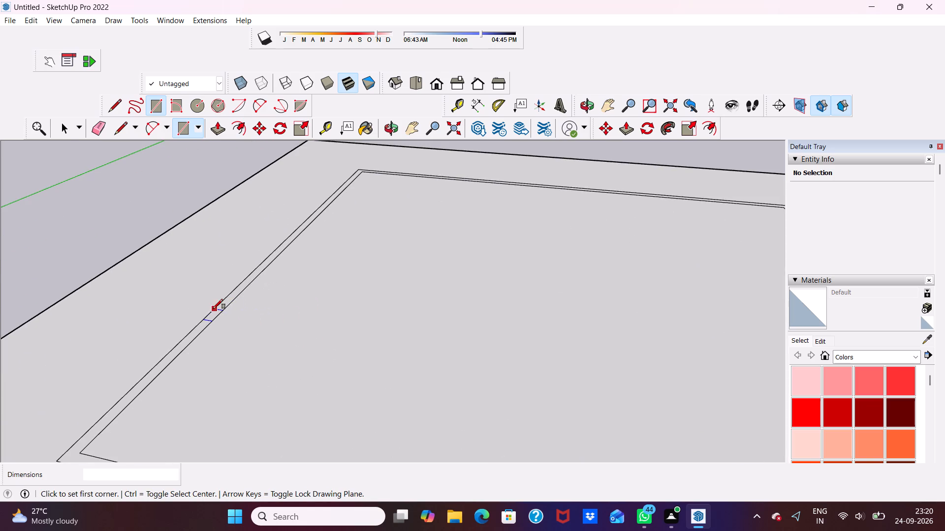
{"action": "left_click", "coordinate": [213, 306]}
{"action": "scroll", "coordinate": [246, 320], "scroll_direction": "down", "scroll_amount": 4}
{"action": "scroll", "coordinate": [298, 352], "scroll_direction": "down", "scroll_amount": 5}
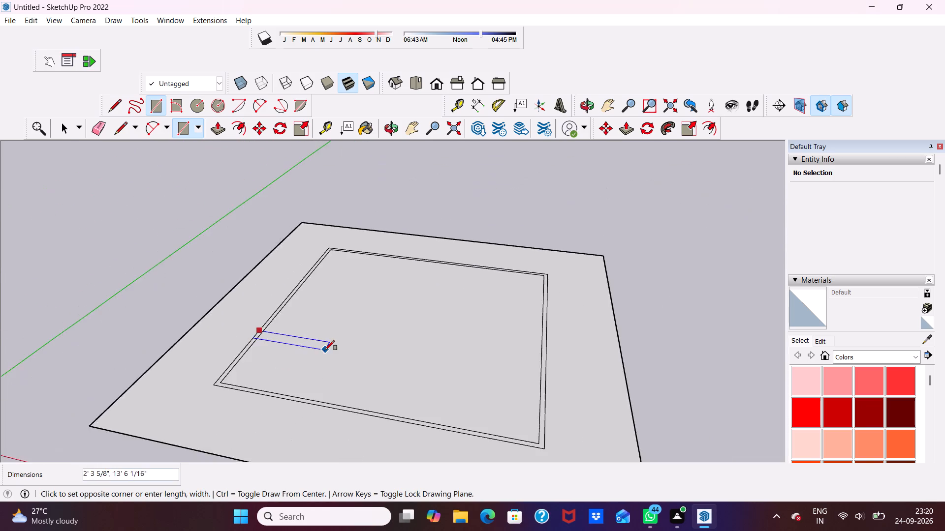
{"action": "scroll", "coordinate": [325, 350], "scroll_direction": "down", "scroll_amount": 5}
{"action": "scroll", "coordinate": [473, 363], "scroll_direction": "up", "scroll_amount": 4}
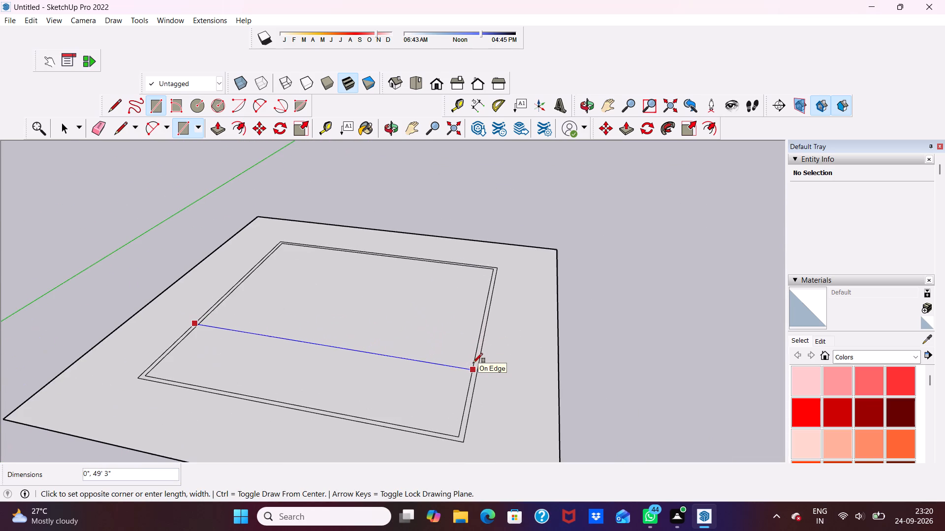
{"action": "scroll", "coordinate": [476, 361], "scroll_direction": "up", "scroll_amount": 2}
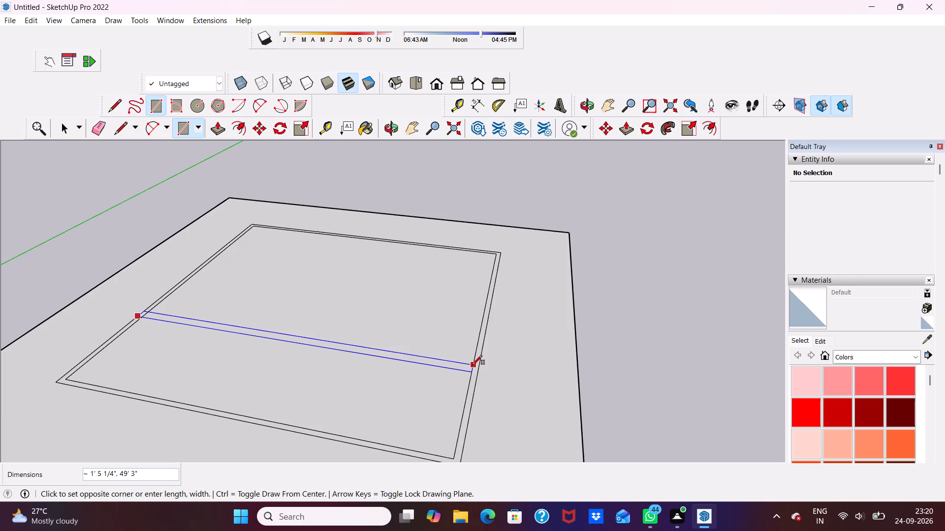
{"action": "left_click", "coordinate": [472, 365]}
{"action": "key", "text": "space"}
{"action": "key", "text": "space"}
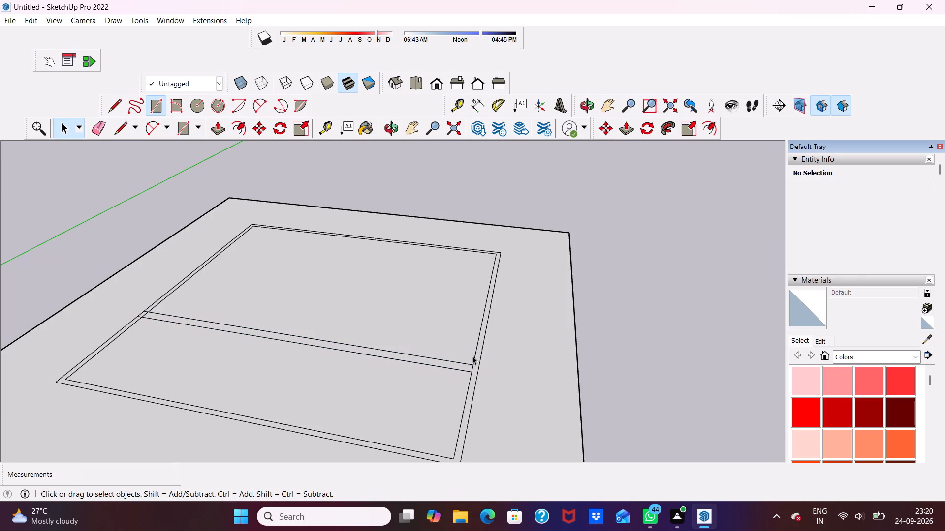
Erase the extra short segment where the strip meets the wall outline at the end nearer the green axis.
{"action": "scroll", "coordinate": [166, 295], "scroll_direction": "up", "scroll_amount": 4}
{"action": "scroll", "coordinate": [98, 205], "scroll_direction": "up", "scroll_amount": 4}
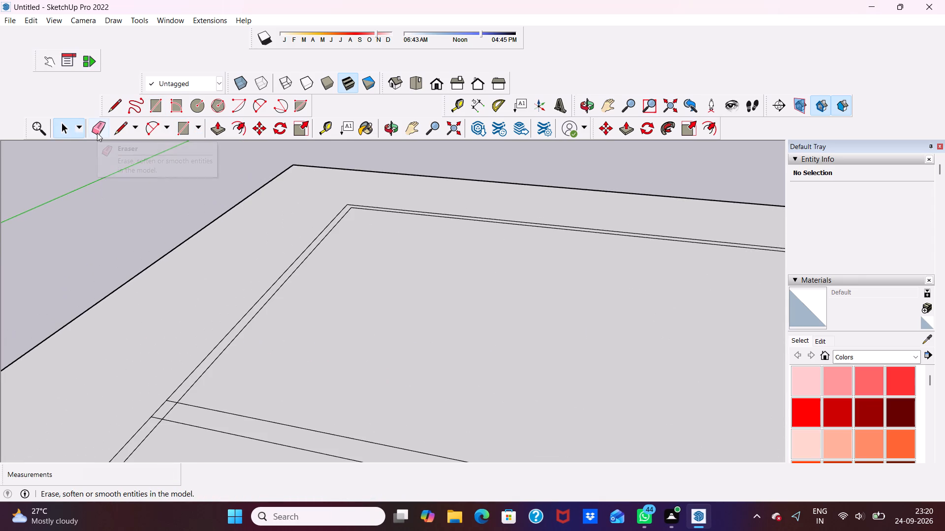
{"action": "left_click", "coordinate": [97, 133]}
{"action": "scroll", "coordinate": [176, 400], "scroll_direction": "up", "scroll_amount": 3}
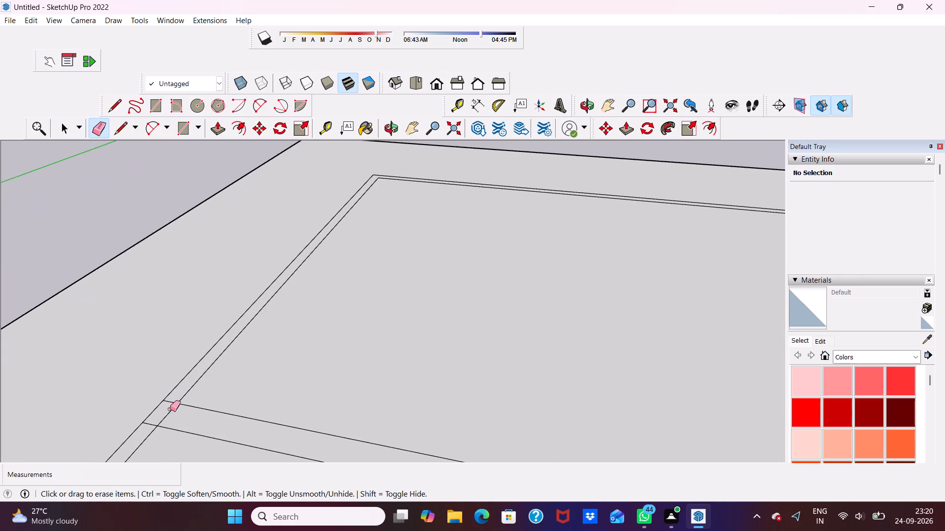
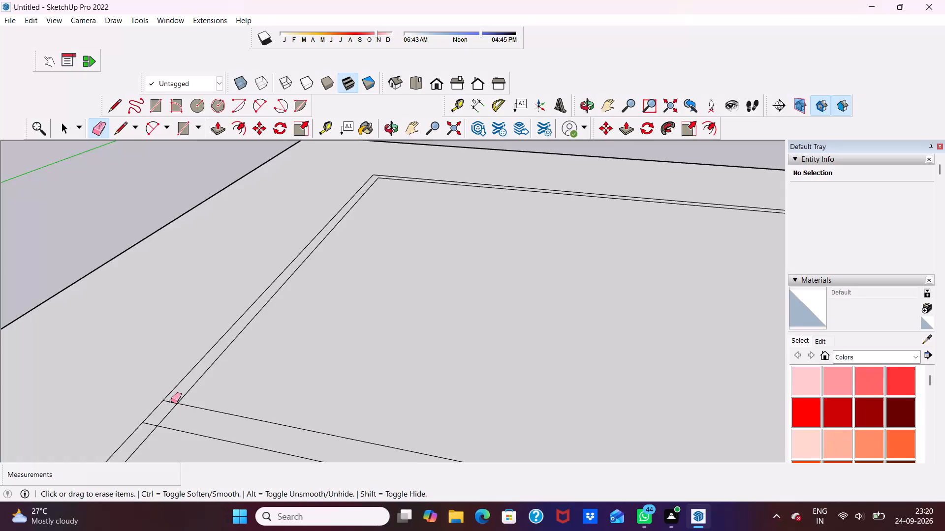
Erase the short leftover segments at both ends of the cross strip so it merges into the double-line wall outline.
{"action": "left_click", "coordinate": [171, 401]}
{"action": "left_click", "coordinate": [171, 412]}
{"action": "scroll", "coordinate": [170, 407], "scroll_direction": "down", "scroll_amount": 8}
{"action": "scroll", "coordinate": [81, 329], "scroll_direction": "up", "scroll_amount": 2}
{"action": "scroll", "coordinate": [83, 331], "scroll_direction": "down", "scroll_amount": 6}
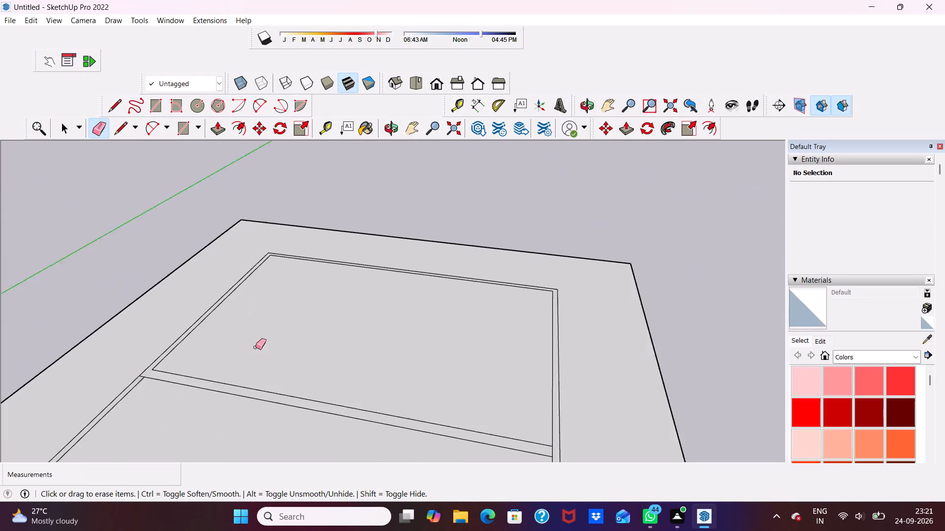
{"action": "scroll", "coordinate": [255, 347], "scroll_direction": "down", "scroll_amount": 2}
{"action": "scroll", "coordinate": [407, 428], "scroll_direction": "up", "scroll_amount": 13}
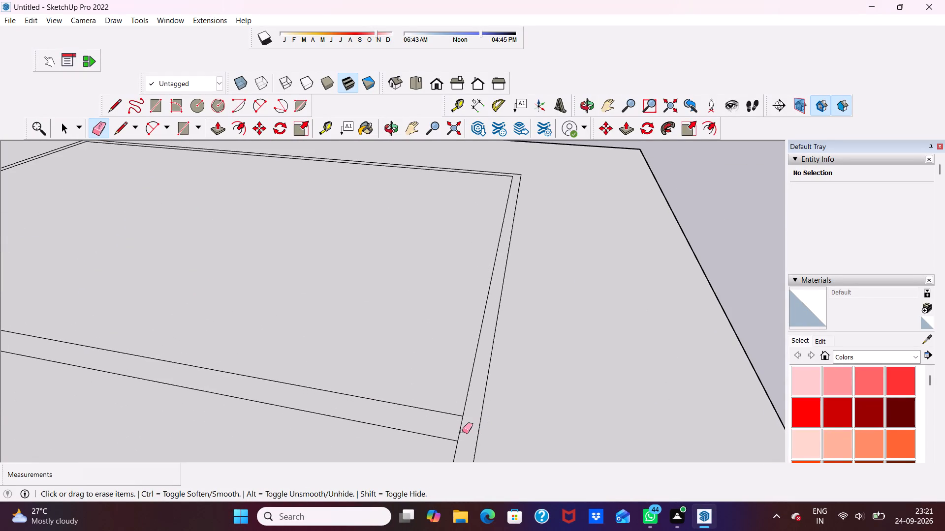
{"action": "left_click", "coordinate": [460, 427]}
{"action": "scroll", "coordinate": [461, 423], "scroll_direction": "down", "scroll_amount": 7}
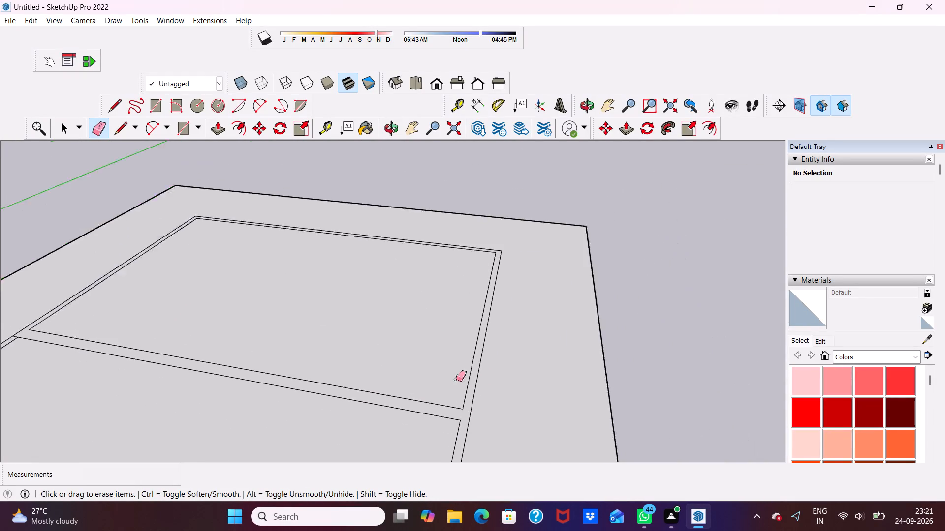
{"action": "scroll", "coordinate": [456, 379], "scroll_direction": "down", "scroll_amount": 7}
{"action": "scroll", "coordinate": [499, 366], "scroll_direction": "up", "scroll_amount": 1}
{"action": "scroll", "coordinate": [501, 367], "scroll_direction": "down", "scroll_amount": 1}
{"action": "scroll", "coordinate": [506, 371], "scroll_direction": "up", "scroll_amount": 1}
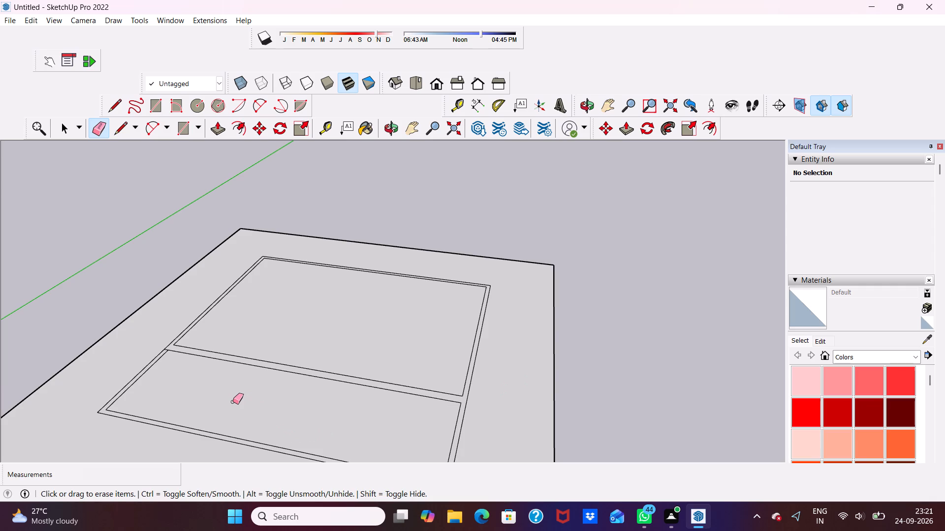
{"action": "key", "text": "space"}
Draw short lines, about 9" long, from both front inner corners of the wall outline to its outer front edge, separating the front strip.
{"action": "scroll", "coordinate": [199, 367], "scroll_direction": "down", "scroll_amount": 5}
{"action": "scroll", "coordinate": [107, 427], "scroll_direction": "up", "scroll_amount": 9}
{"action": "scroll", "coordinate": [241, 331], "scroll_direction": "up", "scroll_amount": 4}
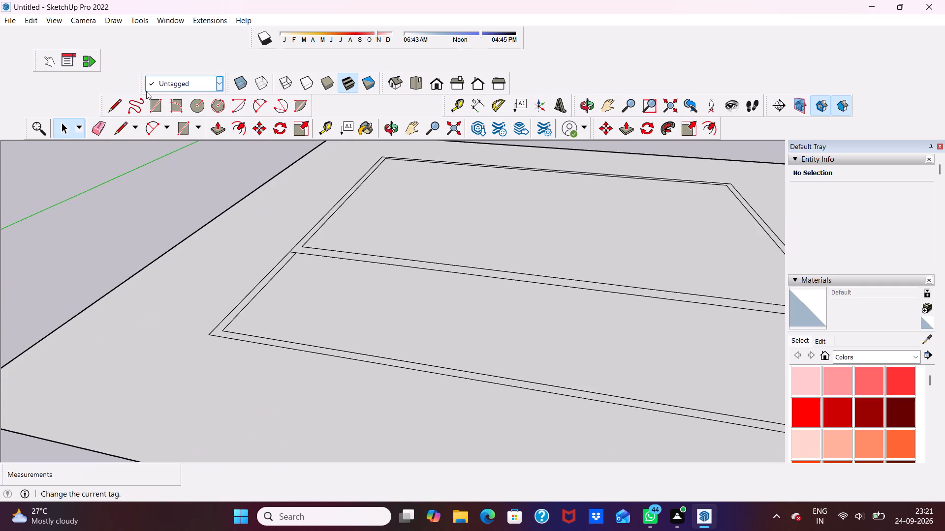
{"action": "left_click", "coordinate": [116, 131]}
{"action": "scroll", "coordinate": [227, 294], "scroll_direction": "up", "scroll_amount": 3}
{"action": "scroll", "coordinate": [234, 346], "scroll_direction": "up", "scroll_amount": 2}
{"action": "left_click", "coordinate": [218, 347]}
{"action": "left_click", "coordinate": [213, 354]}
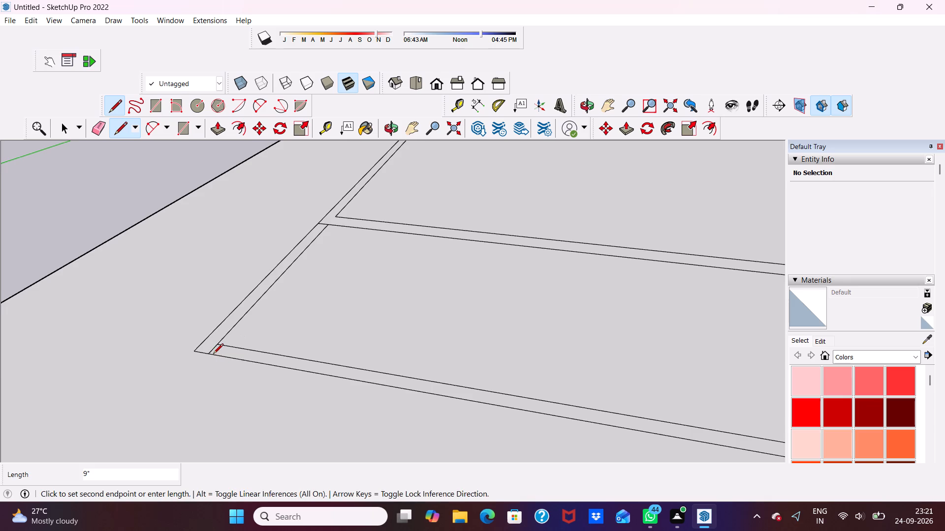
{"action": "scroll", "coordinate": [217, 341], "scroll_direction": "down", "scroll_amount": 14}
{"action": "scroll", "coordinate": [513, 370], "scroll_direction": "up", "scroll_amount": 6}
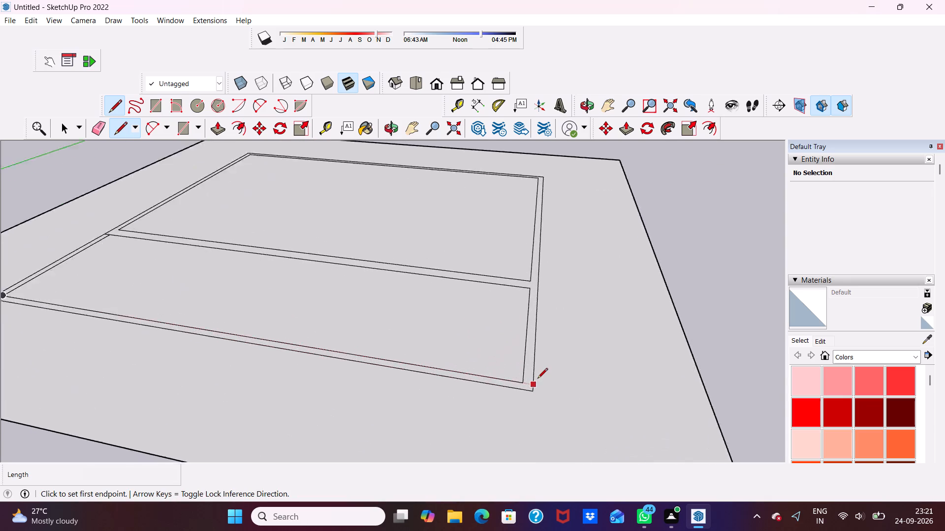
{"action": "scroll", "coordinate": [537, 379], "scroll_direction": "up", "scroll_amount": 4}
{"action": "scroll", "coordinate": [535, 379], "scroll_direction": "down", "scroll_amount": 1}
{"action": "scroll", "coordinate": [535, 379], "scroll_direction": "up", "scroll_amount": 7}
{"action": "left_click", "coordinate": [503, 390]}
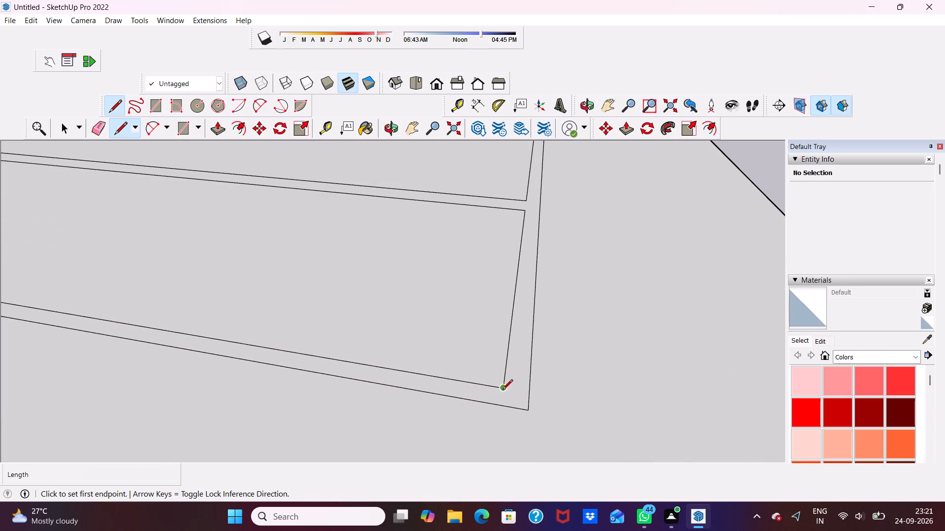
{"action": "left_click", "coordinate": [504, 406]}
{"action": "key", "text": "space"}
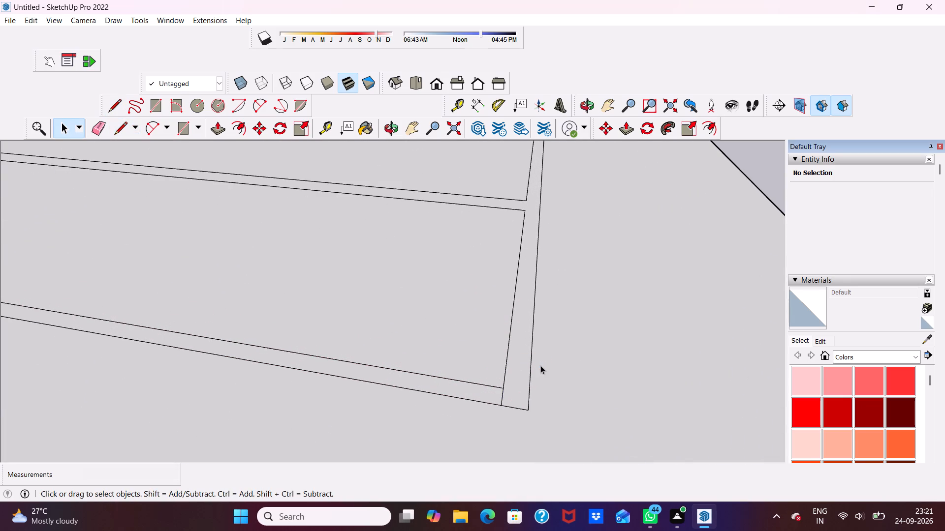
{"action": "key", "text": "space"}
Extrude the connected wall outline, including the cross strip but not the front strip, up to 10'.
{"action": "scroll", "coordinate": [541, 368], "scroll_direction": "down", "scroll_amount": 7}
{"action": "scroll", "coordinate": [489, 363], "scroll_direction": "down", "scroll_amount": 4}
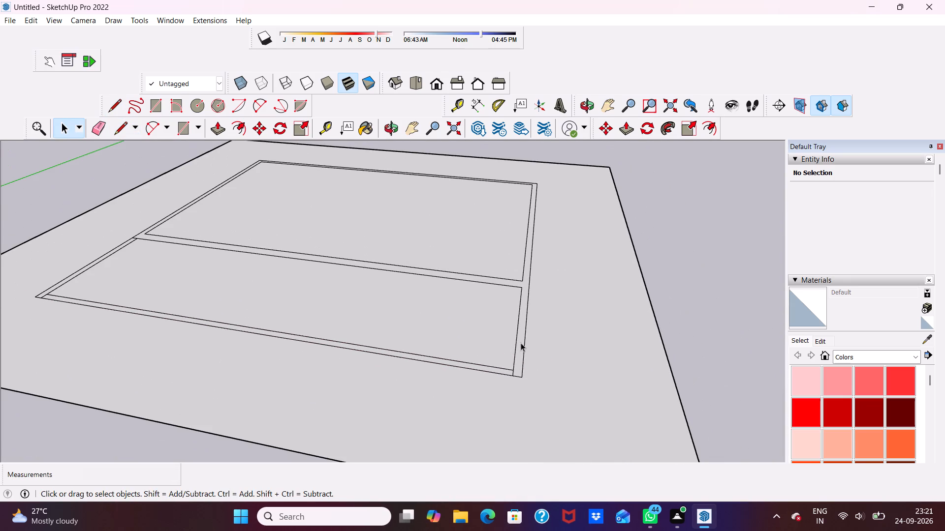
{"action": "left_click", "coordinate": [521, 341]}
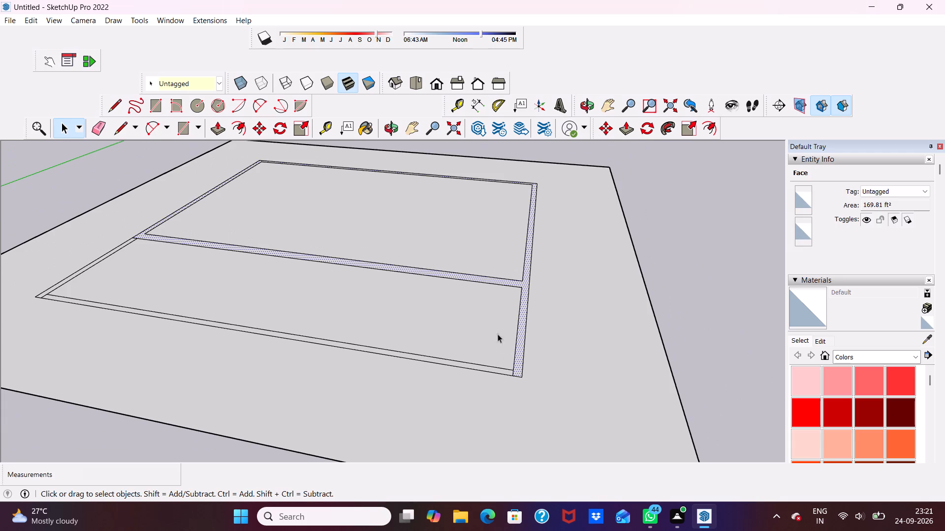
{"action": "left_click", "coordinate": [211, 128]}
{"action": "left_click", "coordinate": [518, 348]}
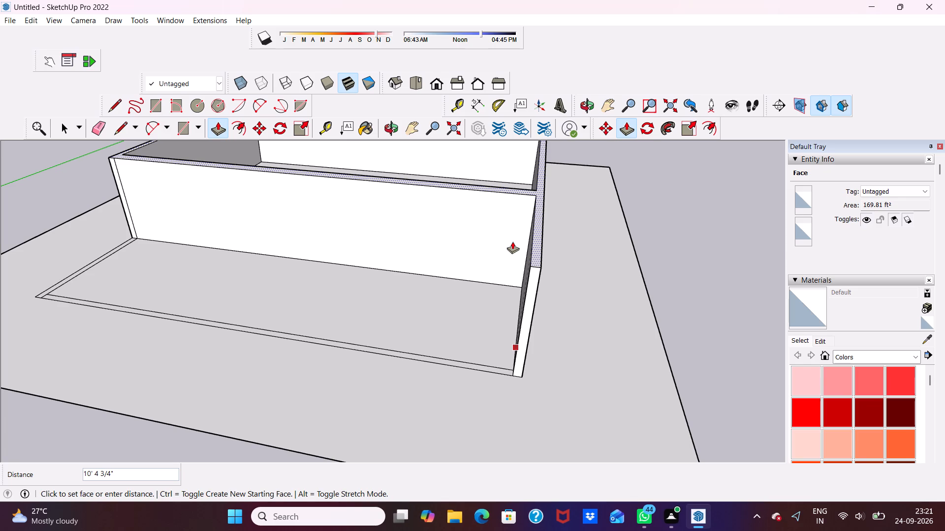
{"action": "left_click", "coordinate": [512, 241]}
{"action": "type", "text": "10'"}
{"action": "key", "text": "Return"}
Extrude the remaining front side-wall strip nearer the green axis to the same 10' height as the other walls.
{"action": "scroll", "coordinate": [461, 251], "scroll_direction": "down", "scroll_amount": 4}
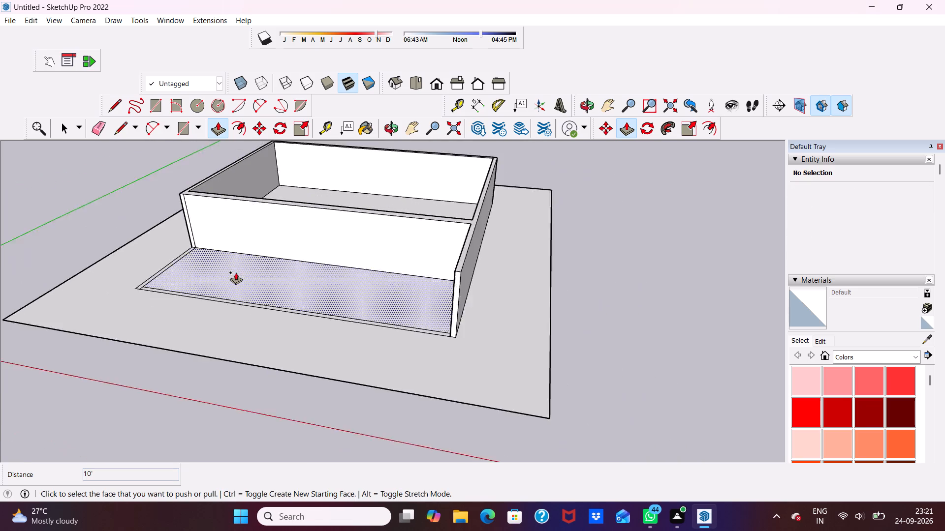
{"action": "scroll", "coordinate": [236, 272], "scroll_direction": "down", "scroll_amount": 4}
{"action": "scroll", "coordinate": [136, 302], "scroll_direction": "up", "scroll_amount": 6}
{"action": "scroll", "coordinate": [188, 257], "scroll_direction": "down", "scroll_amount": 1}
{"action": "scroll", "coordinate": [188, 257], "scroll_direction": "up", "scroll_amount": 18}
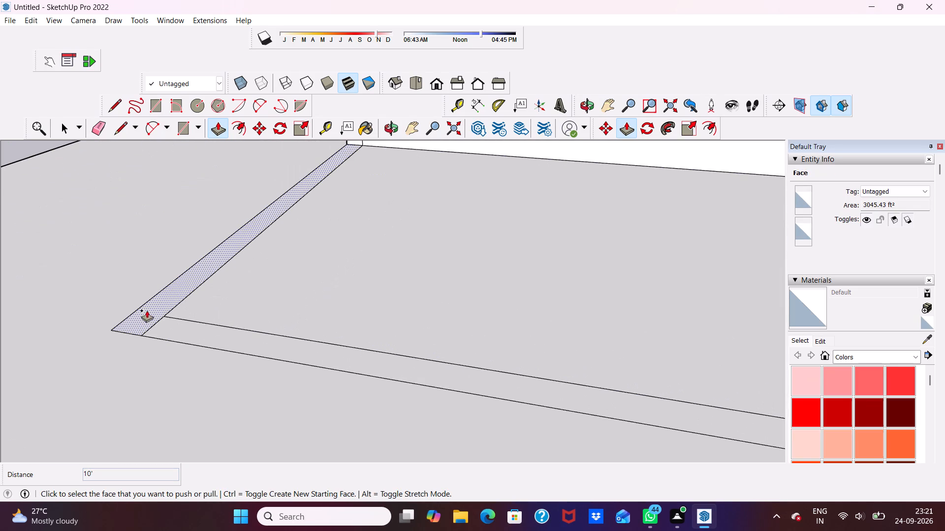
{"action": "left_click", "coordinate": [157, 303]}
{"action": "scroll", "coordinate": [157, 289], "scroll_direction": "down", "scroll_amount": 4}
{"action": "scroll", "coordinate": [152, 243], "scroll_direction": "down", "scroll_amount": 6}
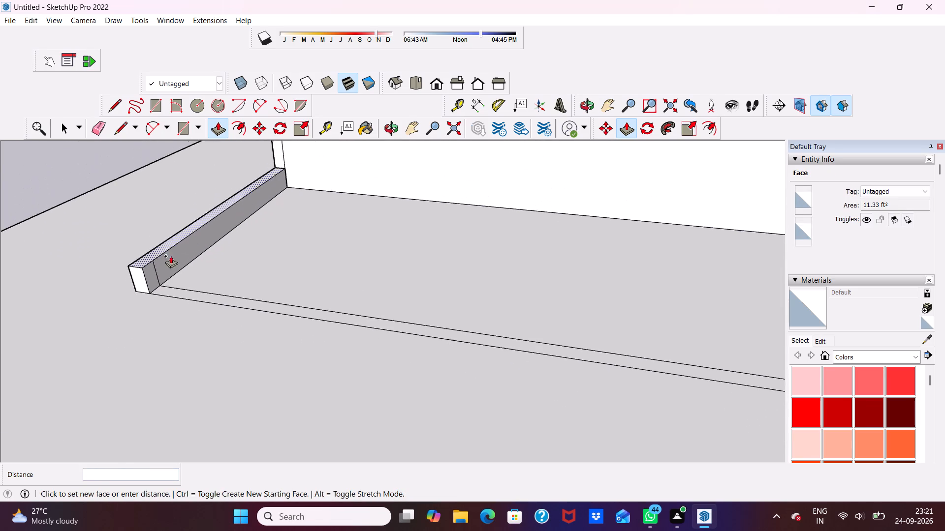
{"action": "scroll", "coordinate": [171, 256], "scroll_direction": "down", "scroll_amount": 13}
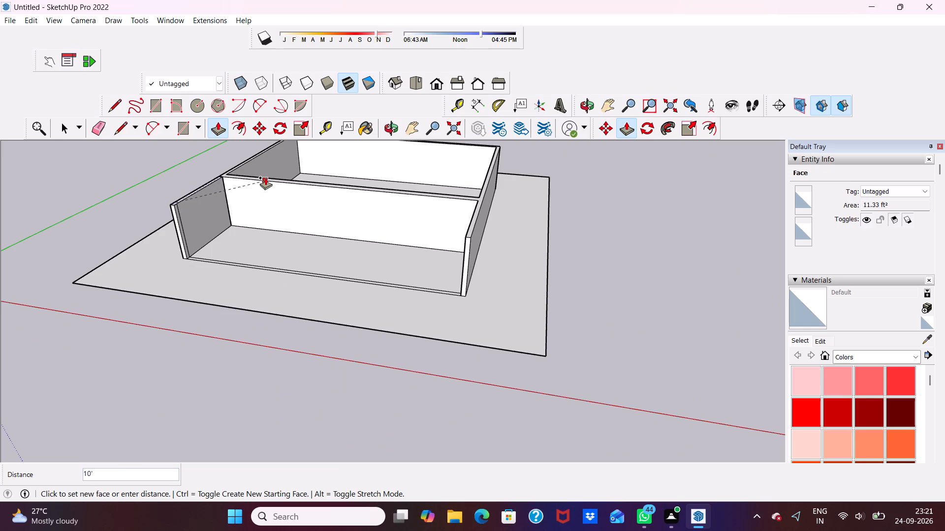
{"action": "left_click", "coordinate": [265, 177]}
Examine the raised walls, the cross wall and the open front area from several angles and distances.
{"action": "scroll", "coordinate": [232, 204], "scroll_direction": "down", "scroll_amount": 4}
{"action": "middle_click_drag", "start_coordinate": [229, 211], "coordinate": [198, 240]}
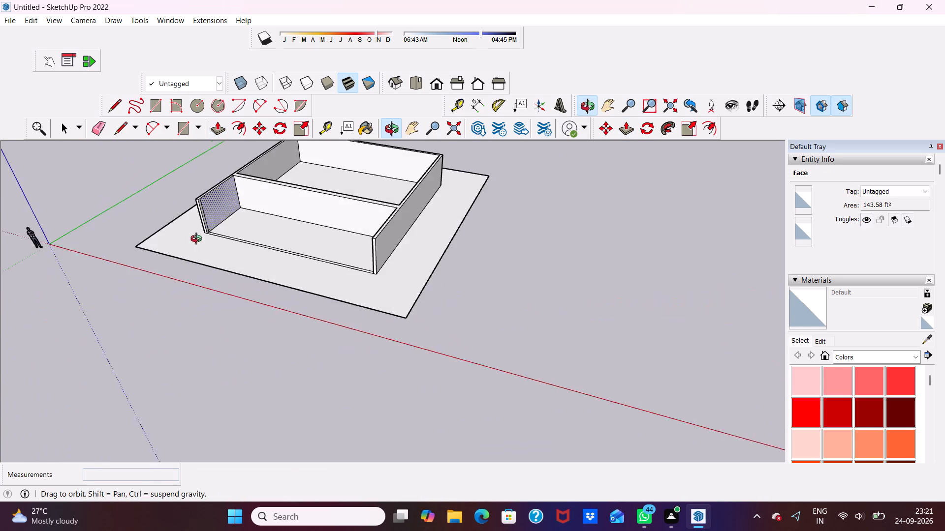
{"action": "middle_click_drag", "start_coordinate": [198, 240], "coordinate": [328, 201]}
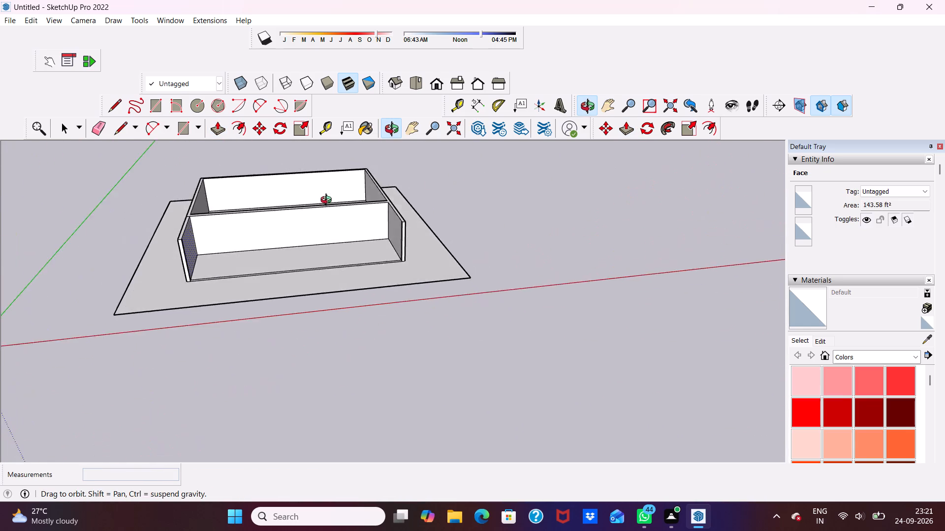
{"action": "middle_click_drag", "start_coordinate": [328, 201], "coordinate": [299, 251]}
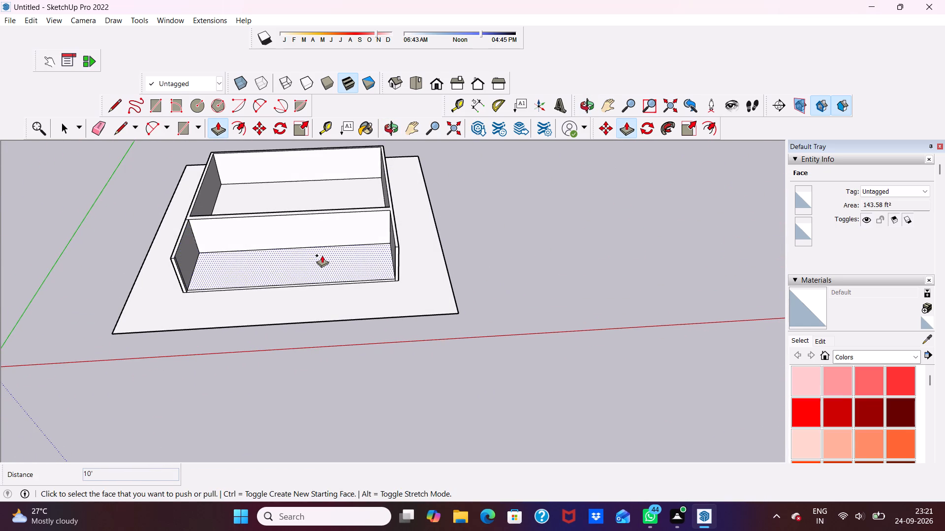
{"action": "key", "text": "space"}
{"action": "key", "text": "space"}
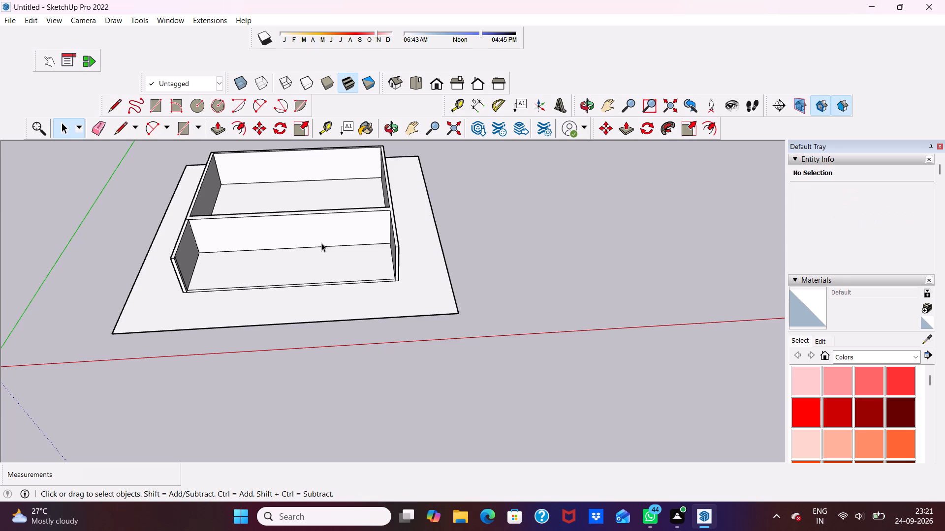
{"action": "scroll", "coordinate": [321, 243], "scroll_direction": "up", "scroll_amount": 3}
{"action": "scroll", "coordinate": [321, 243], "scroll_direction": "down", "scroll_amount": 5}
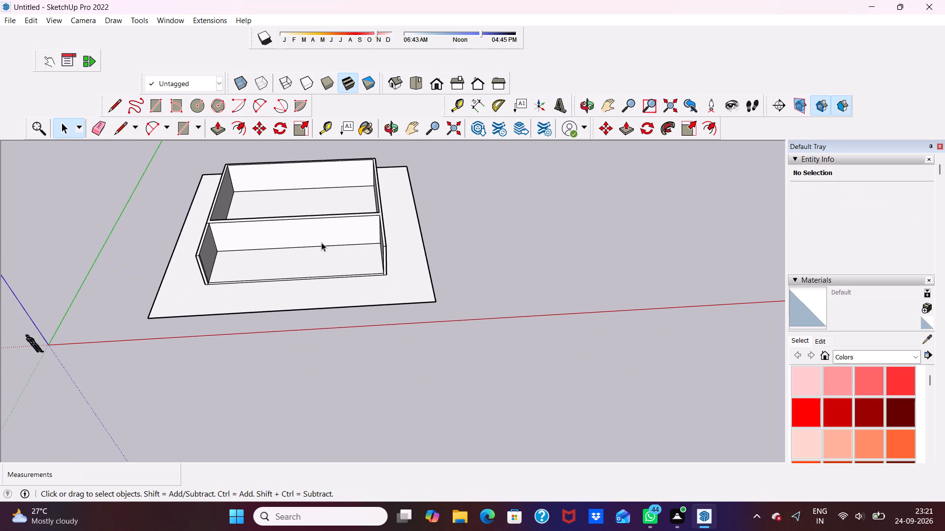
{"action": "scroll", "coordinate": [321, 242], "scroll_direction": "up", "scroll_amount": 1}
{"action": "scroll", "coordinate": [321, 242], "scroll_direction": "down", "scroll_amount": 3}
{"action": "middle_click_drag", "start_coordinate": [321, 242], "coordinate": [319, 259]}
{"action": "scroll", "coordinate": [290, 129], "scroll_direction": "down", "scroll_amount": 1}
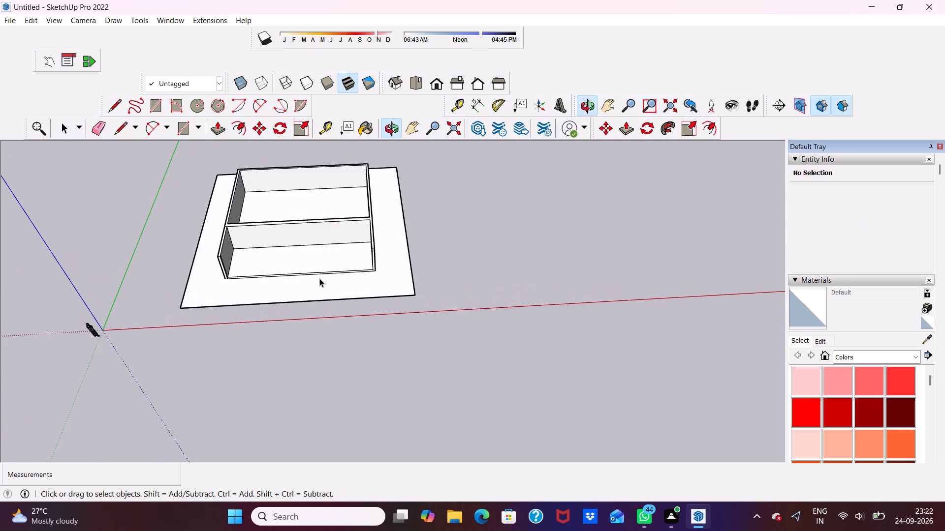
{"action": "scroll", "coordinate": [280, 257], "scroll_direction": "up", "scroll_amount": 3}
{"action": "middle_click_drag", "start_coordinate": [280, 257], "coordinate": [274, 173]}
{"action": "scroll", "coordinate": [319, 223], "scroll_direction": "up", "scroll_amount": 2}
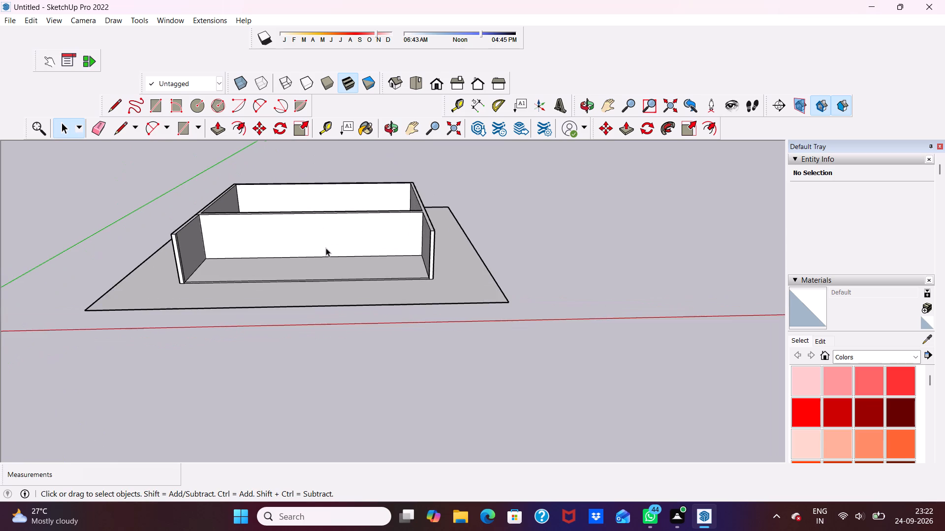
{"action": "scroll", "coordinate": [326, 248], "scroll_direction": "up", "scroll_amount": 1}
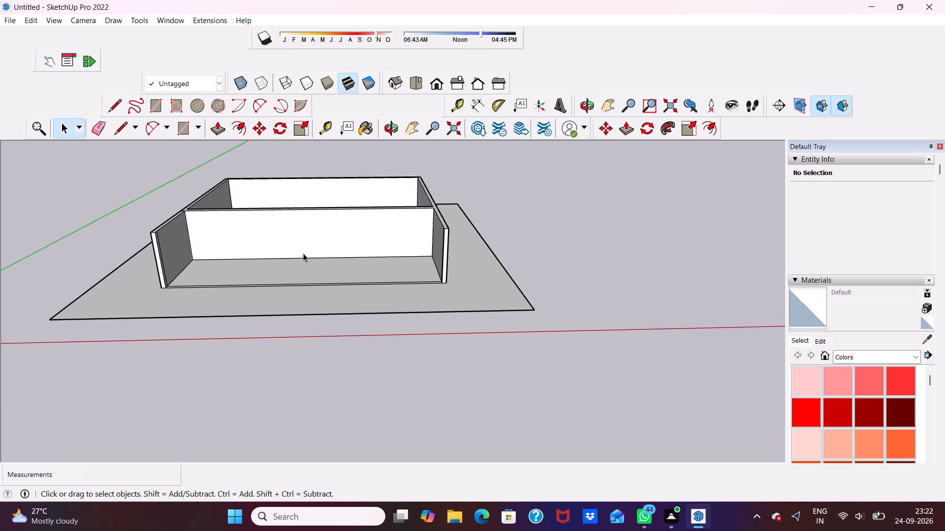
{"action": "scroll", "coordinate": [303, 253], "scroll_direction": "down", "scroll_amount": 2}
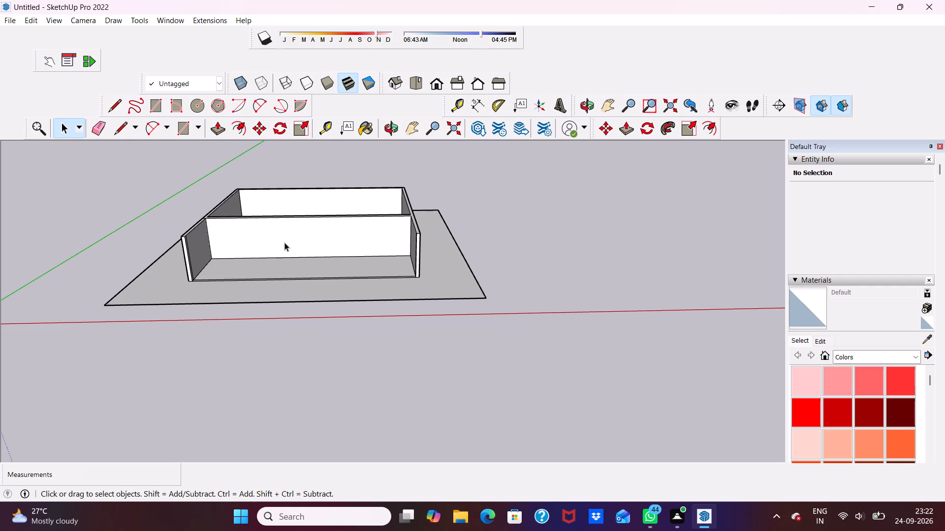
{"action": "scroll", "coordinate": [282, 256], "scroll_direction": "up", "scroll_amount": 2}
{"action": "scroll", "coordinate": [261, 282], "scroll_direction": "down", "scroll_amount": 4}
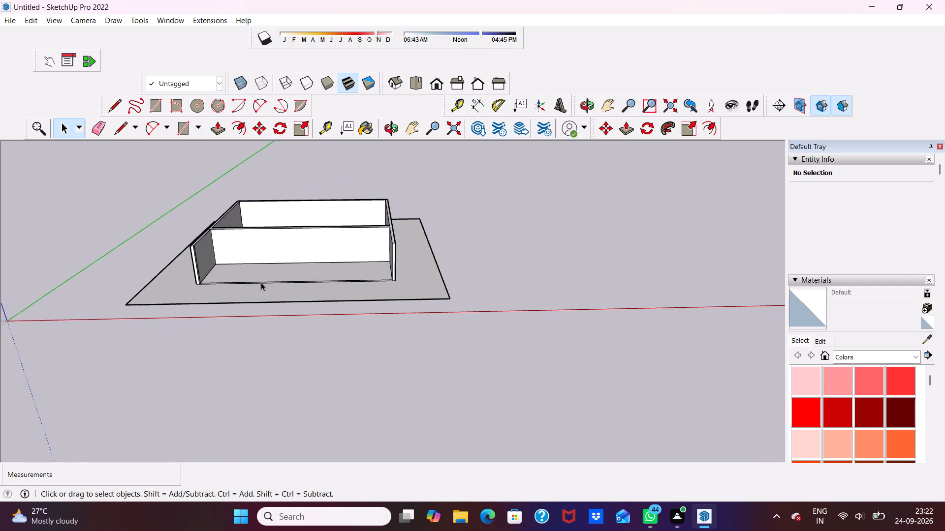
{"action": "scroll", "coordinate": [261, 282], "scroll_direction": "down", "scroll_amount": 1}
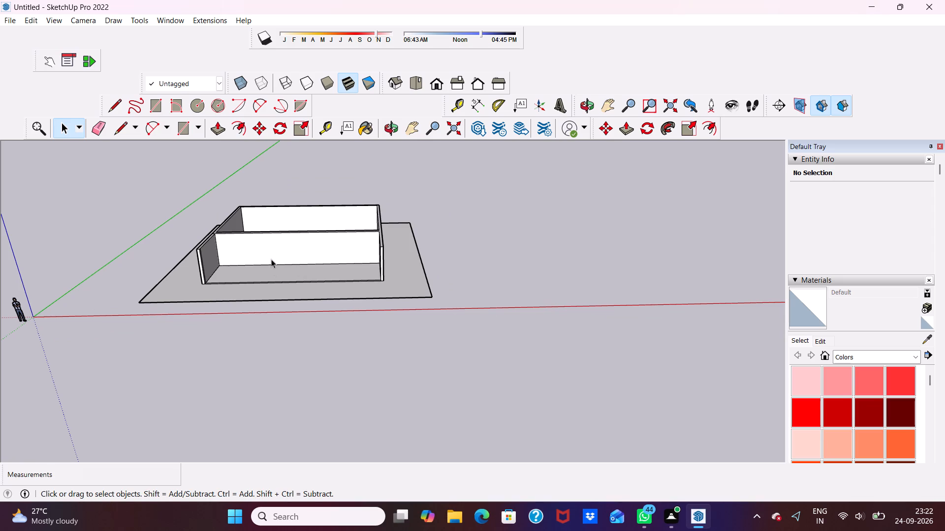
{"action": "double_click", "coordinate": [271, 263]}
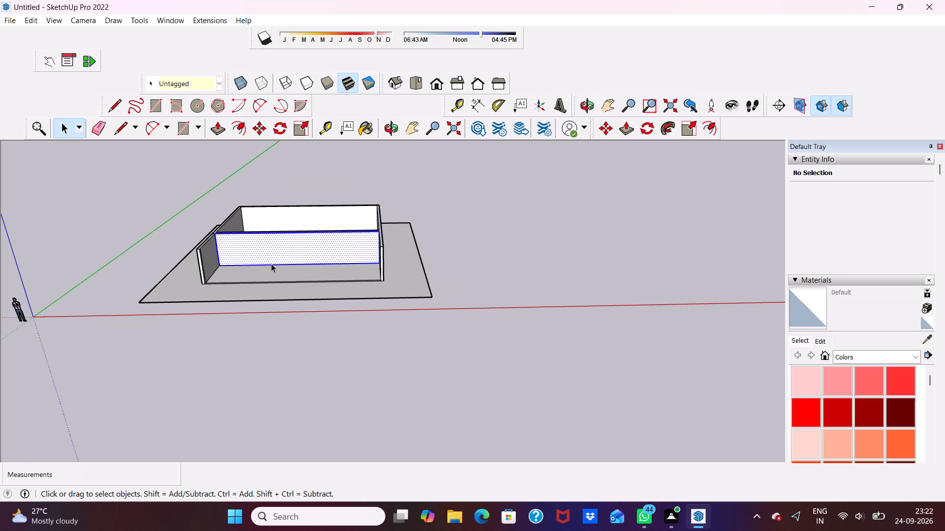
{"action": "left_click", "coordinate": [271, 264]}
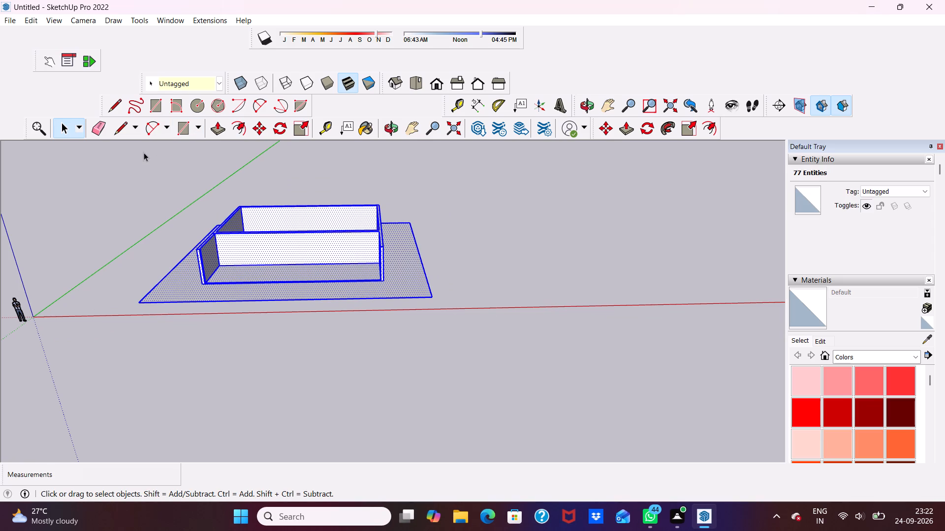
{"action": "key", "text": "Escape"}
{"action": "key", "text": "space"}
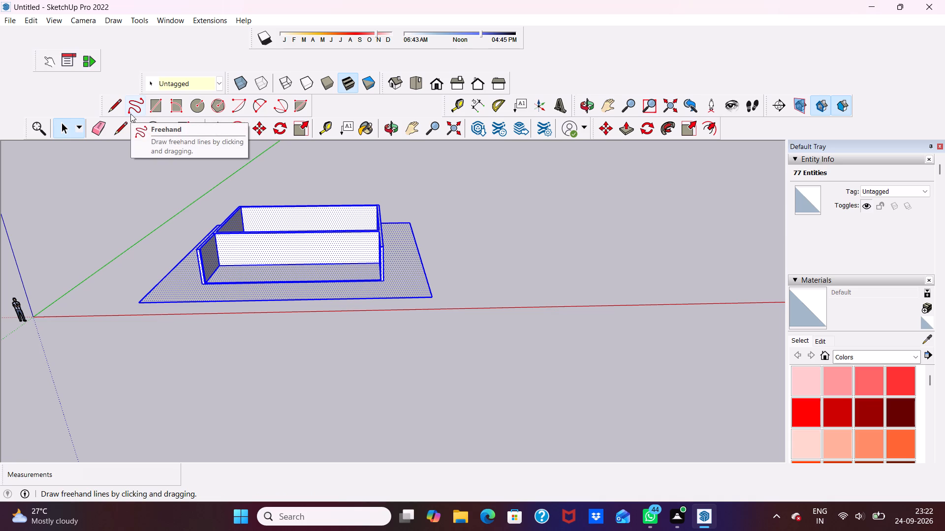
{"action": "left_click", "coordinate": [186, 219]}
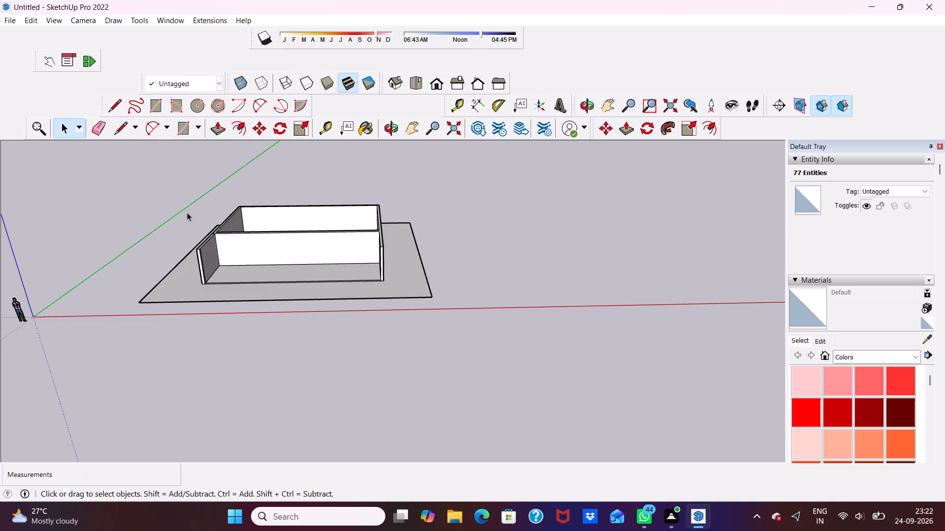
Draw a window rectangle about 11' 4" by 7' on the front face of the cross wall, above the floor.
{"action": "scroll", "coordinate": [230, 203], "scroll_direction": "up", "scroll_amount": 6}
{"action": "scroll", "coordinate": [240, 205], "scroll_direction": "down", "scroll_amount": 4}
{"action": "middle_click_drag", "start_coordinate": [284, 211], "coordinate": [271, 250]}
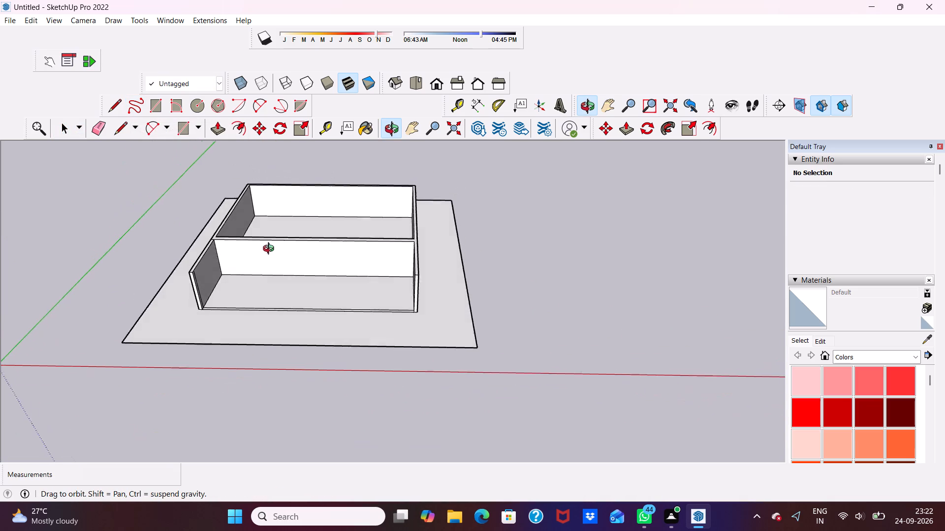
{"action": "middle_click_drag", "start_coordinate": [271, 250], "coordinate": [280, 210]}
{"action": "scroll", "coordinate": [319, 260], "scroll_direction": "up", "scroll_amount": 4}
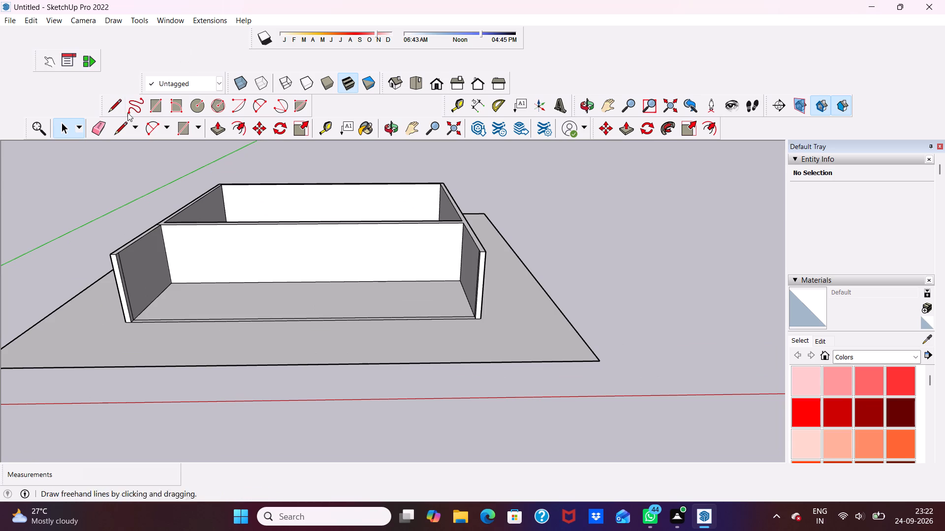
{"action": "left_click", "coordinate": [154, 105]}
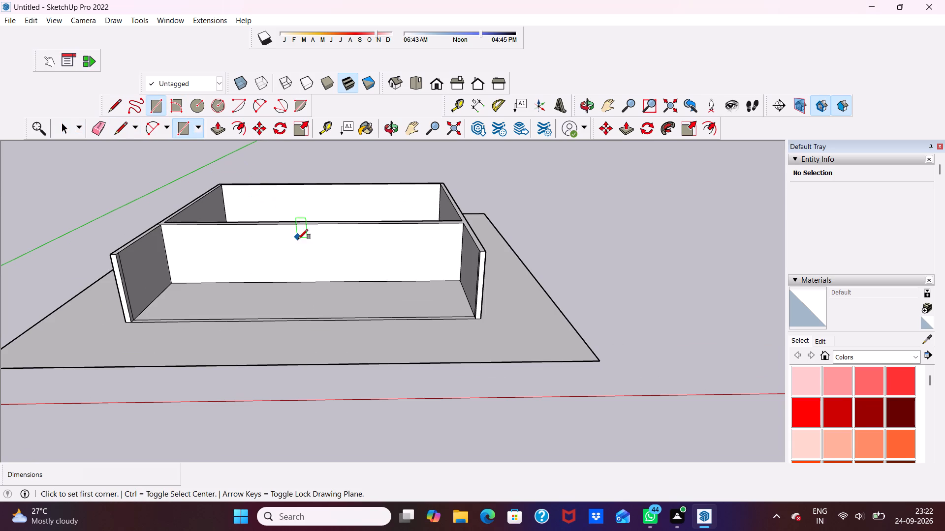
{"action": "scroll", "coordinate": [298, 239], "scroll_direction": "up", "scroll_amount": 6}
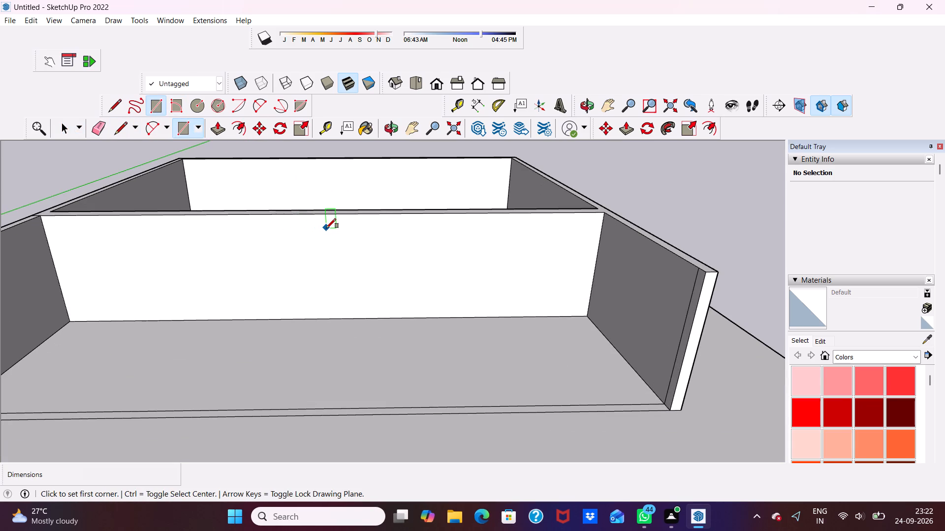
{"action": "left_click", "coordinate": [327, 230]}
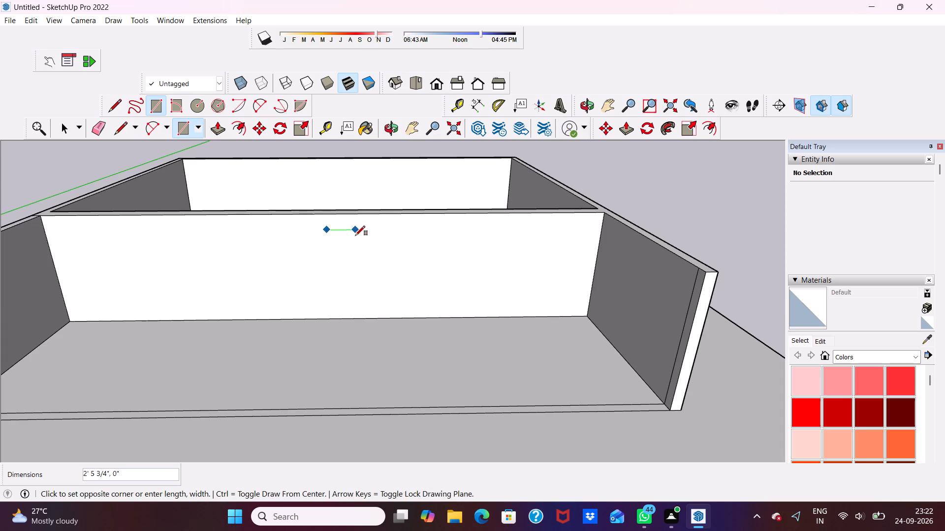
{"action": "left_click", "coordinate": [451, 302]}
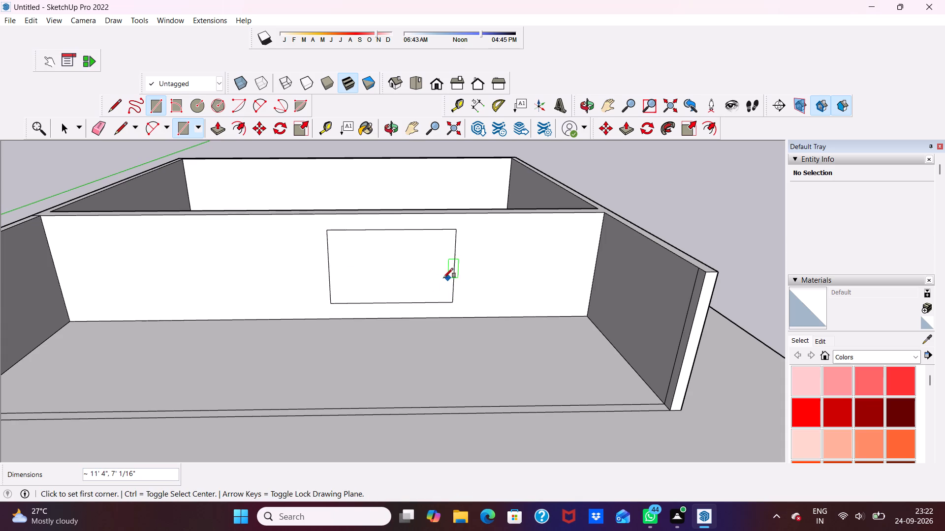
{"action": "key", "text": "space"}
Offset the window rectangle's outline inward by about 5 7/16" for the frame.
{"action": "scroll", "coordinate": [441, 272], "scroll_direction": "up", "scroll_amount": 1}
{"action": "scroll", "coordinate": [153, 206], "scroll_direction": "up", "scroll_amount": 2}
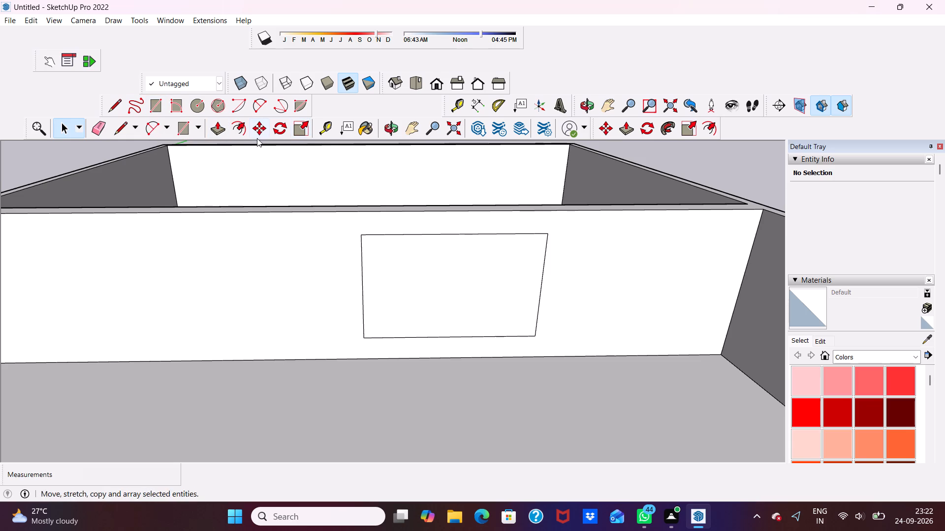
{"action": "left_click", "coordinate": [241, 130]}
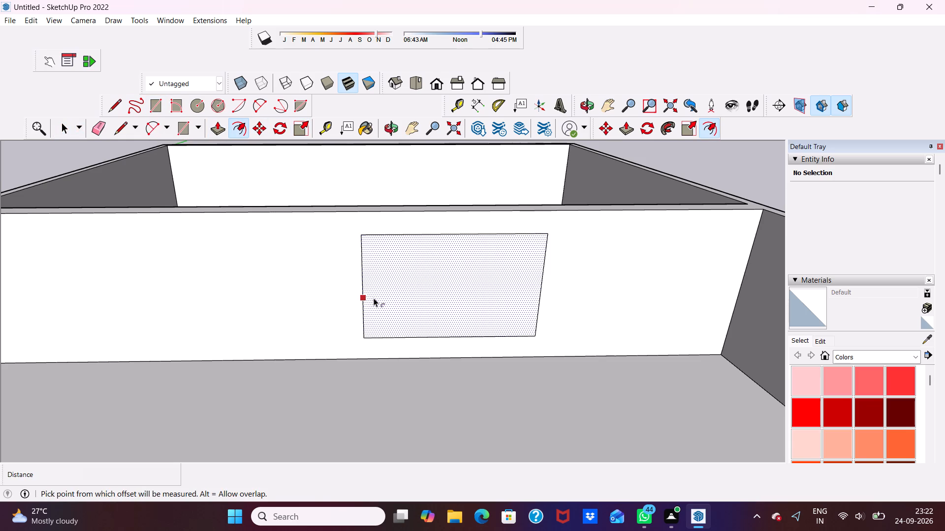
{"action": "left_click", "coordinate": [374, 298]}
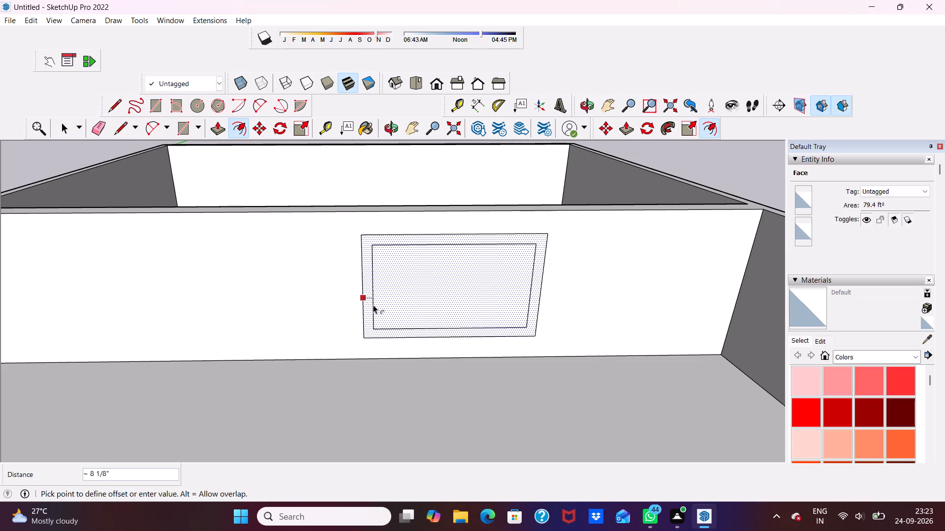
{"action": "left_click", "coordinate": [370, 307]}
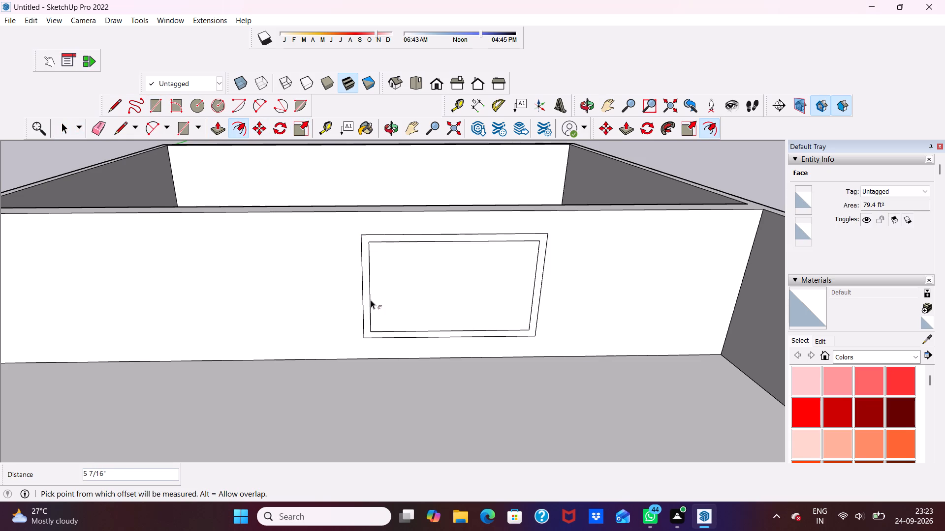
{"action": "key", "text": "space"}
{"action": "scroll", "coordinate": [365, 293], "scroll_direction": "down", "scroll_amount": 4}
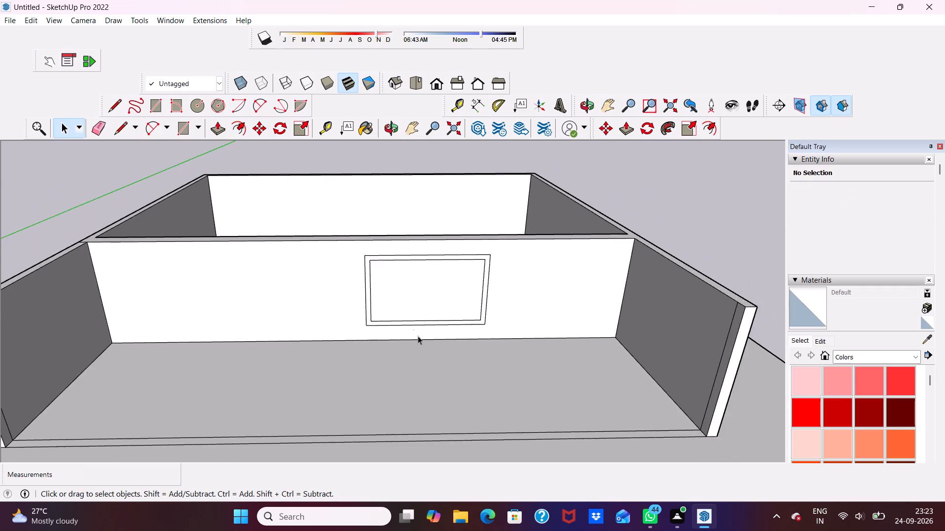
Draw an upright mullion strip about 3" wide inside the frame, spanning its inner height near the end farther from the green axis.
{"action": "scroll", "coordinate": [420, 337], "scroll_direction": "up", "scroll_amount": 4}
{"action": "left_click", "coordinate": [158, 108]}
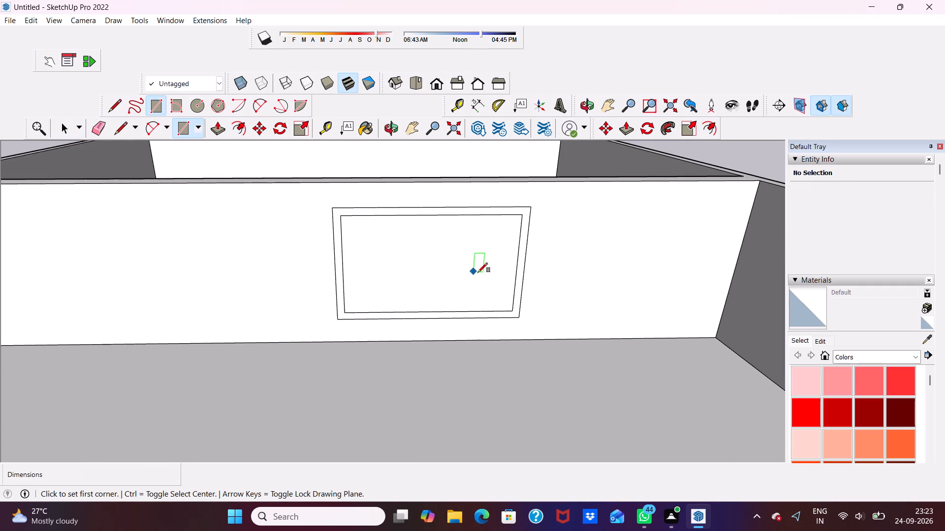
{"action": "scroll", "coordinate": [517, 234], "scroll_direction": "up", "scroll_amount": 3}
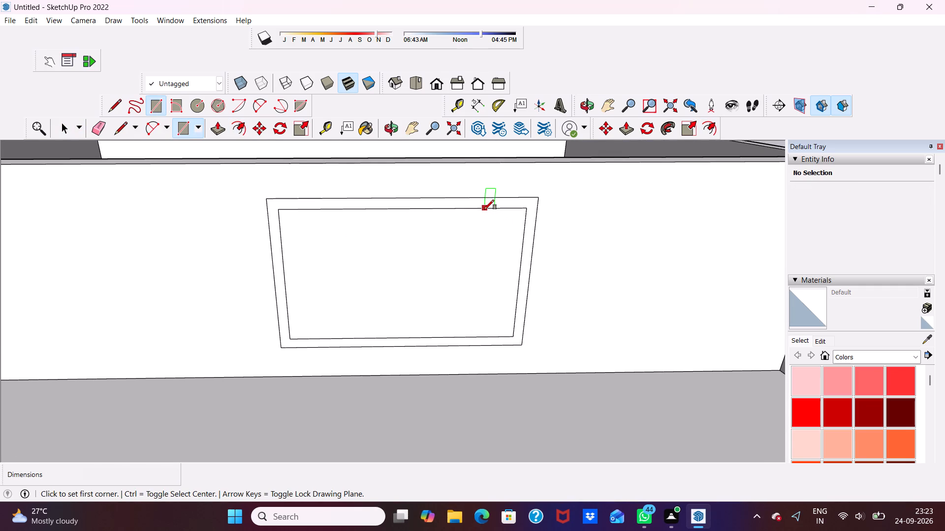
{"action": "left_click", "coordinate": [484, 209]}
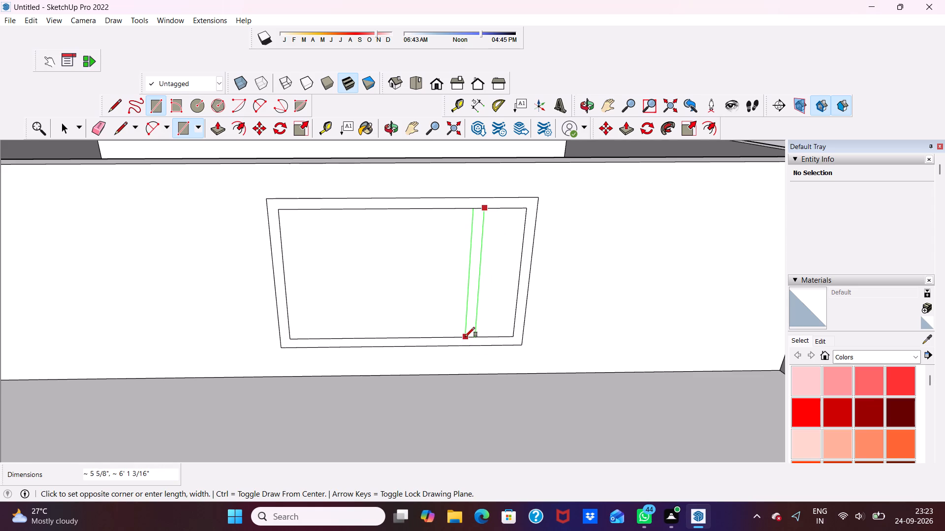
{"action": "scroll", "coordinate": [465, 337], "scroll_direction": "up", "scroll_amount": 3}
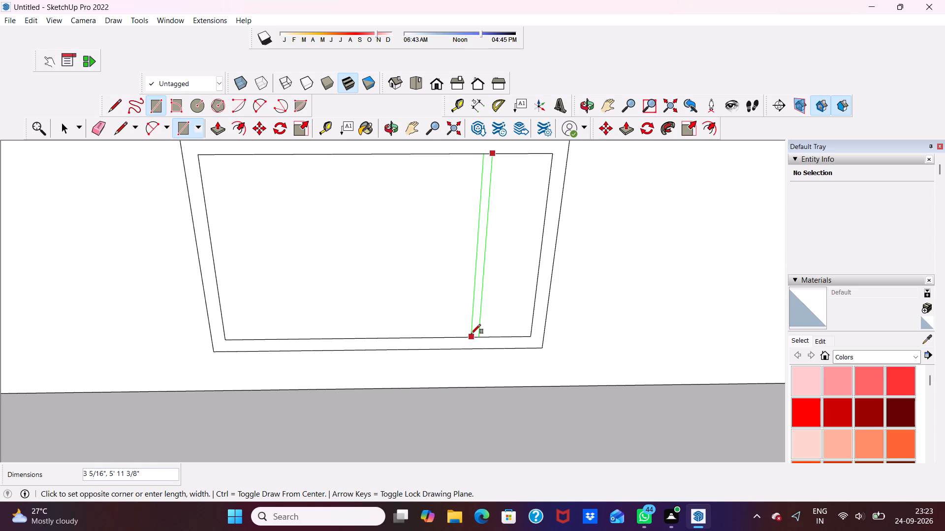
{"action": "left_click", "coordinate": [471, 334]}
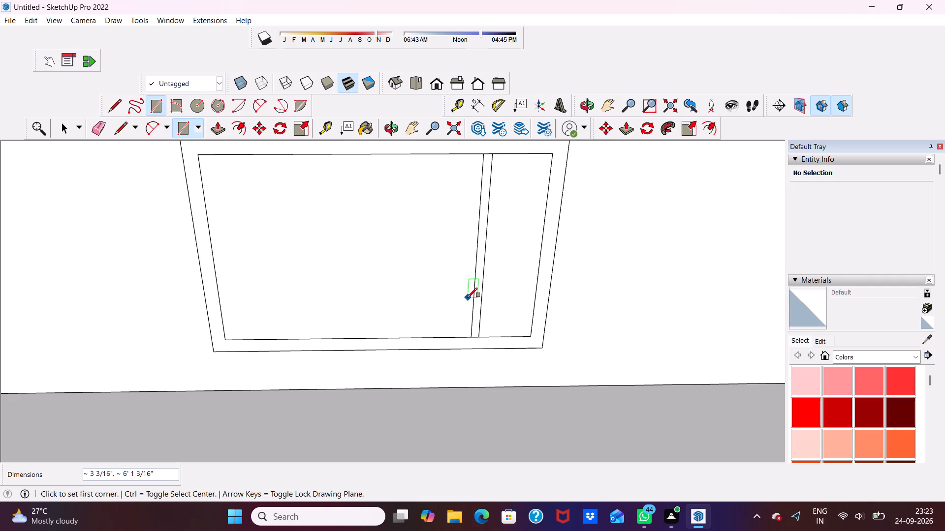
{"action": "key", "text": "space"}
{"action": "key", "text": "space"}
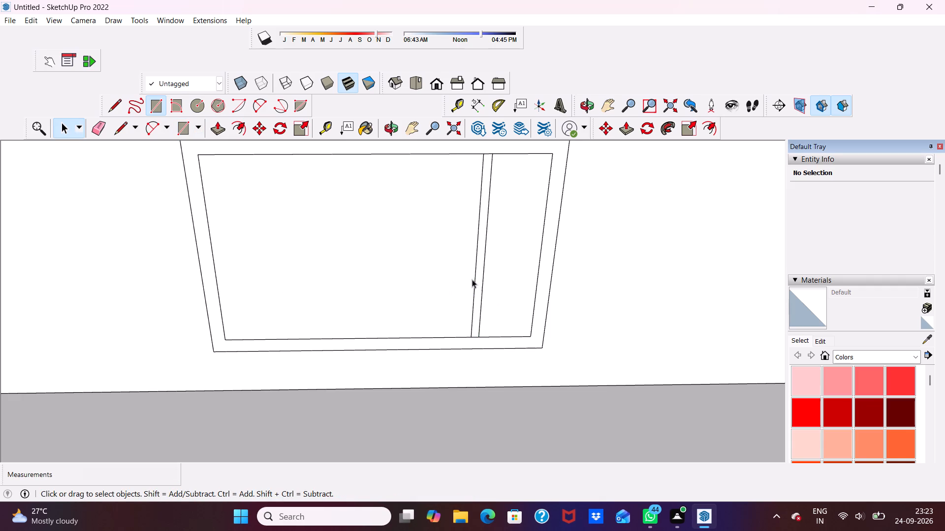
Copy the mullion strip twice along the window toward the green axis, spaced about 2' 6" and 2' 4" apart.
{"action": "double_click", "coordinate": [481, 283]}
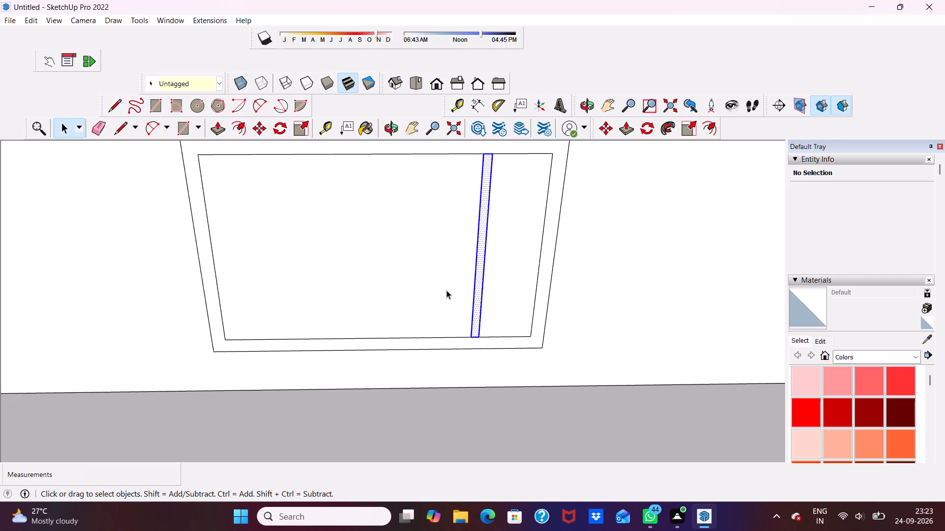
{"action": "left_click", "coordinate": [259, 131]}
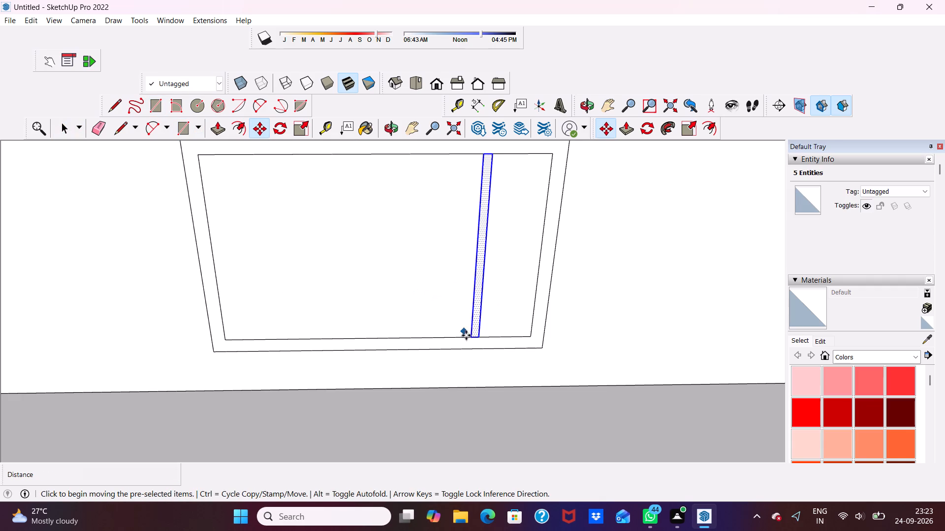
{"action": "left_click", "coordinate": [472, 333]}
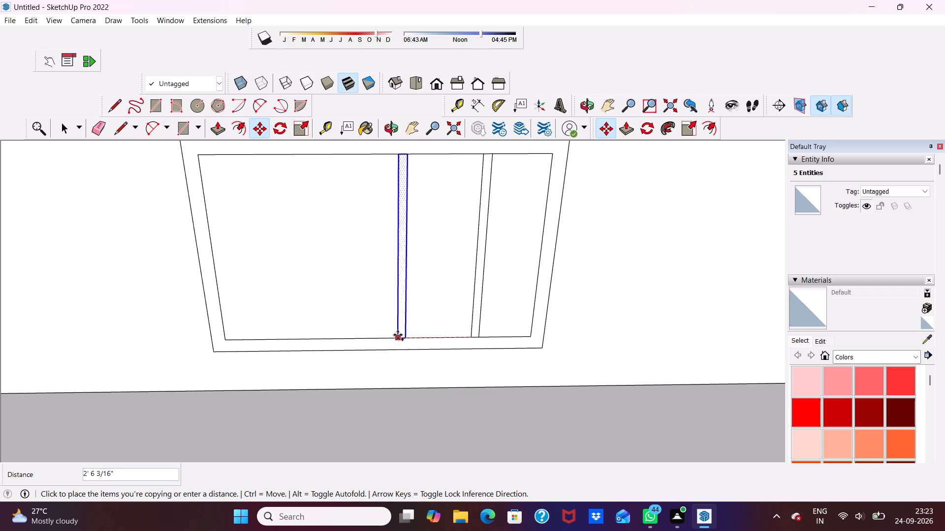
{"action": "left_click", "coordinate": [398, 335]}
{"action": "left_click", "coordinate": [400, 333]}
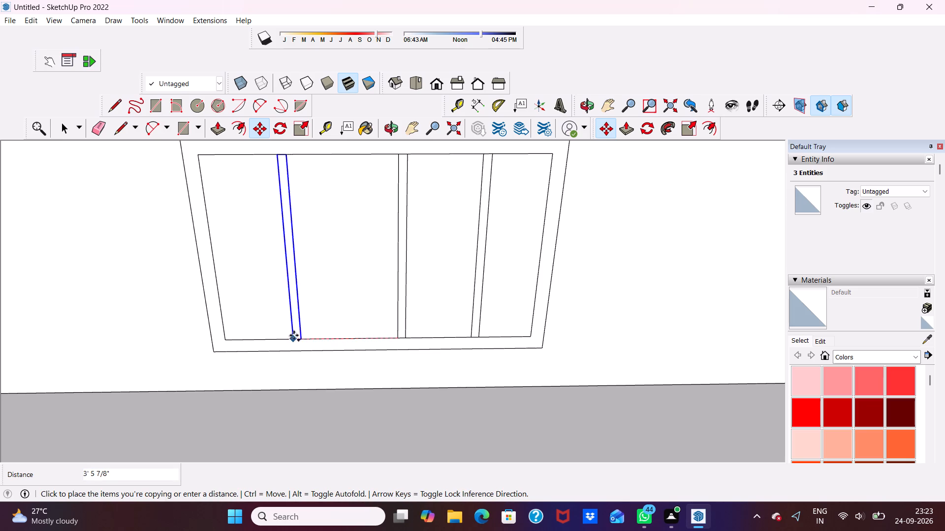
{"action": "left_click", "coordinate": [328, 338]}
{"action": "scroll", "coordinate": [259, 363], "scroll_direction": "down", "scroll_amount": 6}
{"action": "scroll", "coordinate": [361, 330], "scroll_direction": "down", "scroll_amount": 4}
{"action": "middle_click_drag", "start_coordinate": [378, 321], "coordinate": [391, 245]}
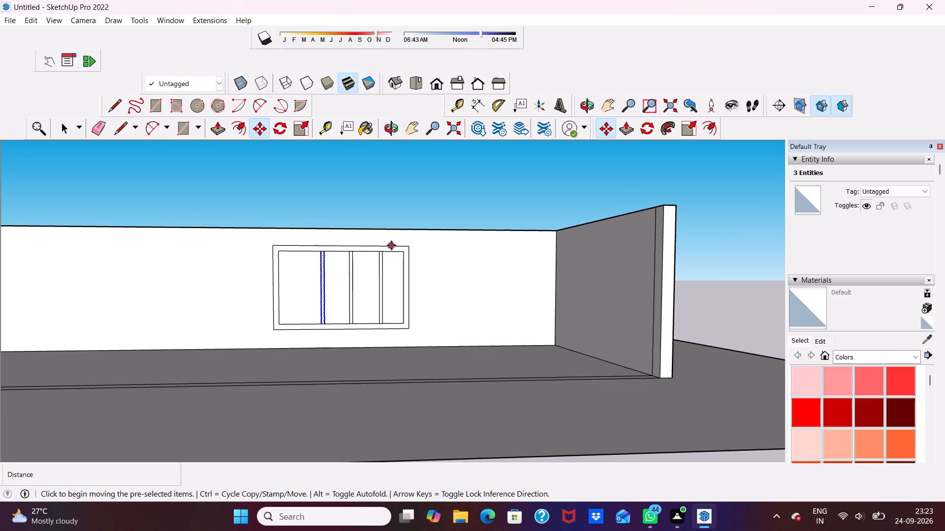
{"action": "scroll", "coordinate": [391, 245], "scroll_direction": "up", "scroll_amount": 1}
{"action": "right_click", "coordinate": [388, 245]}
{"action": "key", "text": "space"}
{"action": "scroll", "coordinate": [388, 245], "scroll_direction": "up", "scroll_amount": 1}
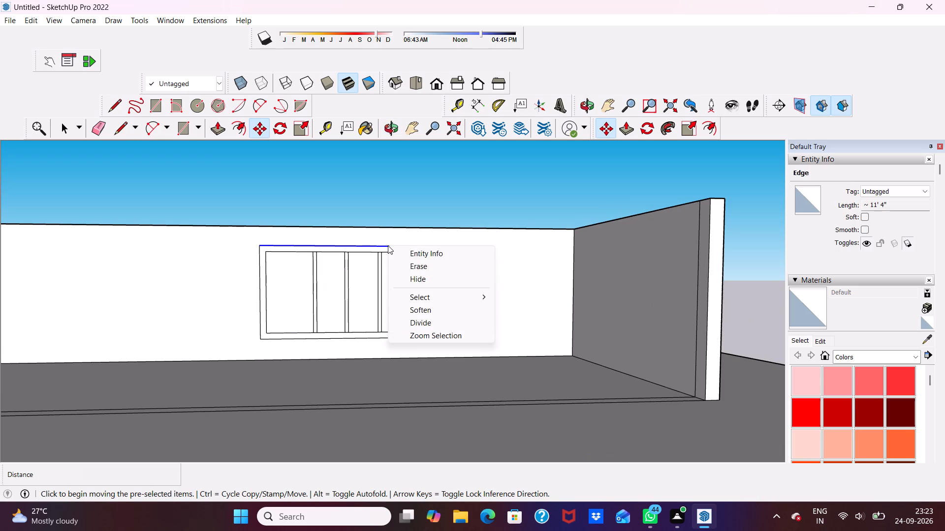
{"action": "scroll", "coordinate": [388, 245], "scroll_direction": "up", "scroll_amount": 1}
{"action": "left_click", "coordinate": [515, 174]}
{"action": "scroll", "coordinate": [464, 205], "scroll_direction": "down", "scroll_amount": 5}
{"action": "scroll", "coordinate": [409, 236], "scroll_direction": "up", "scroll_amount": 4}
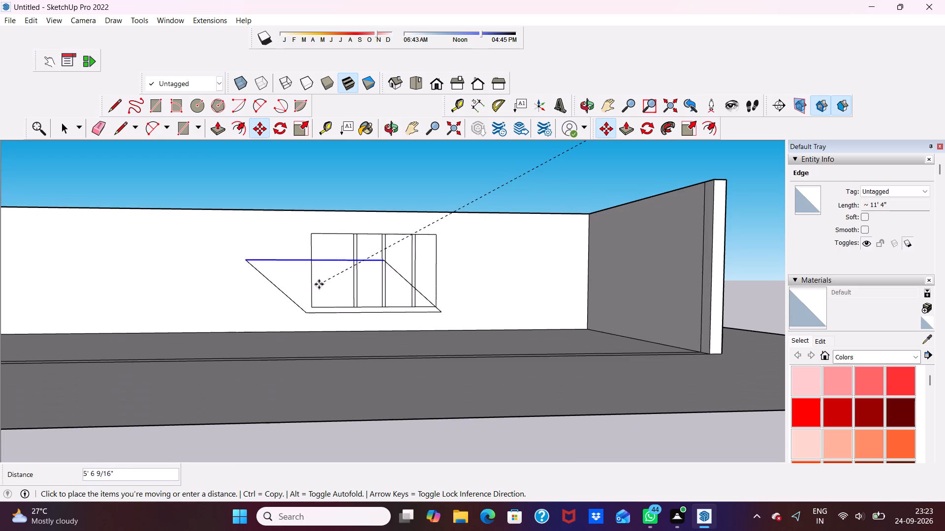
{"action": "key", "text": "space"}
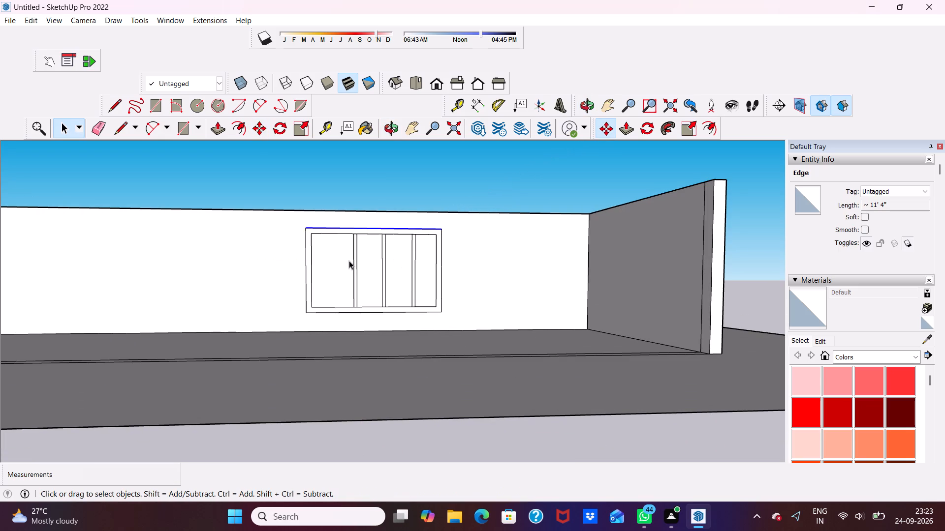
Examine the divided window and the remaining blank part of the cross wall from several angles and distances.
{"action": "scroll", "coordinate": [332, 254], "scroll_direction": "down", "scroll_amount": 9}
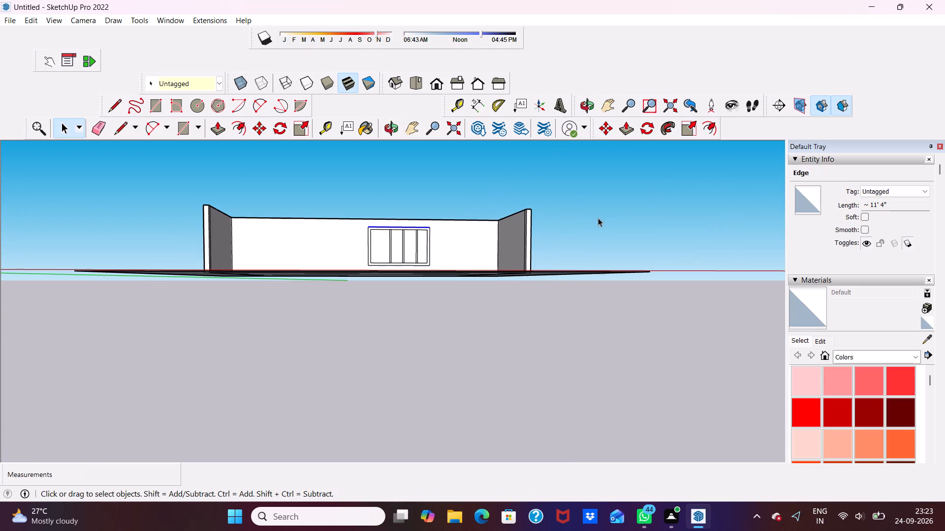
{"action": "left_click", "coordinate": [598, 217]}
{"action": "scroll", "coordinate": [376, 233], "scroll_direction": "up", "scroll_amount": 5}
{"action": "scroll", "coordinate": [384, 232], "scroll_direction": "down", "scroll_amount": 1}
{"action": "middle_click_drag", "start_coordinate": [384, 232], "coordinate": [387, 253]}
{"action": "scroll", "coordinate": [384, 232], "scroll_direction": "down", "scroll_amount": 1}
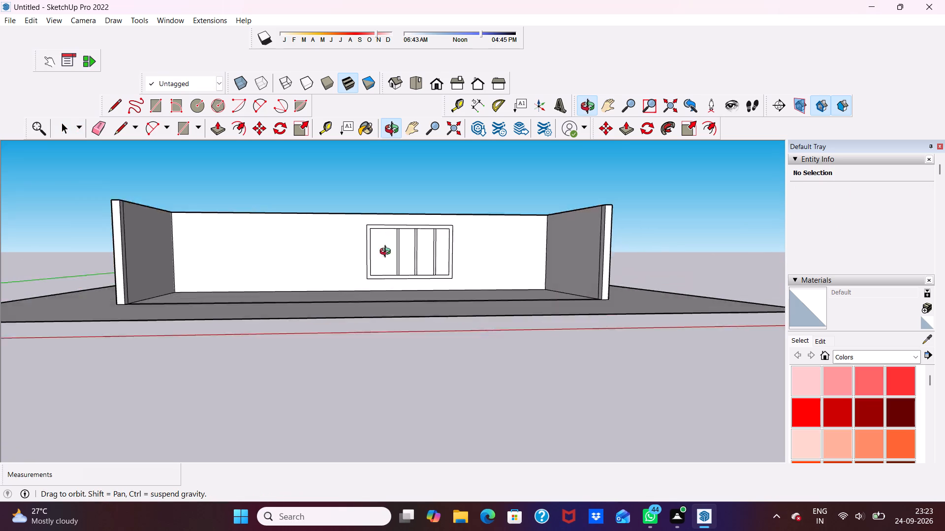
{"action": "middle_click_drag", "start_coordinate": [387, 253], "coordinate": [426, 276]}
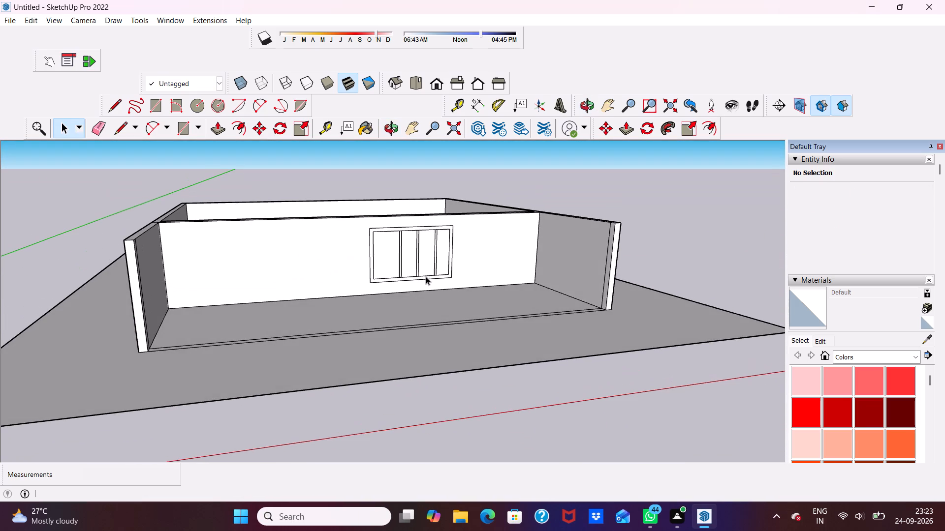
{"action": "scroll", "coordinate": [540, 192], "scroll_direction": "up", "scroll_amount": 5}
{"action": "scroll", "coordinate": [455, 265], "scroll_direction": "up", "scroll_amount": 5}
{"action": "scroll", "coordinate": [390, 286], "scroll_direction": "down", "scroll_amount": 2}
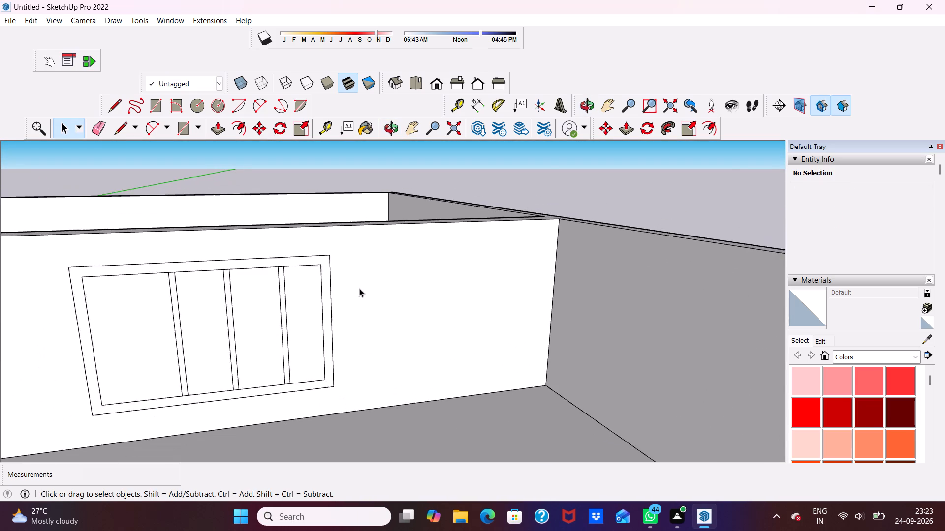
{"action": "scroll", "coordinate": [359, 288], "scroll_direction": "down", "scroll_amount": 2}
{"action": "scroll", "coordinate": [243, 145], "scroll_direction": "down", "scroll_amount": 4}
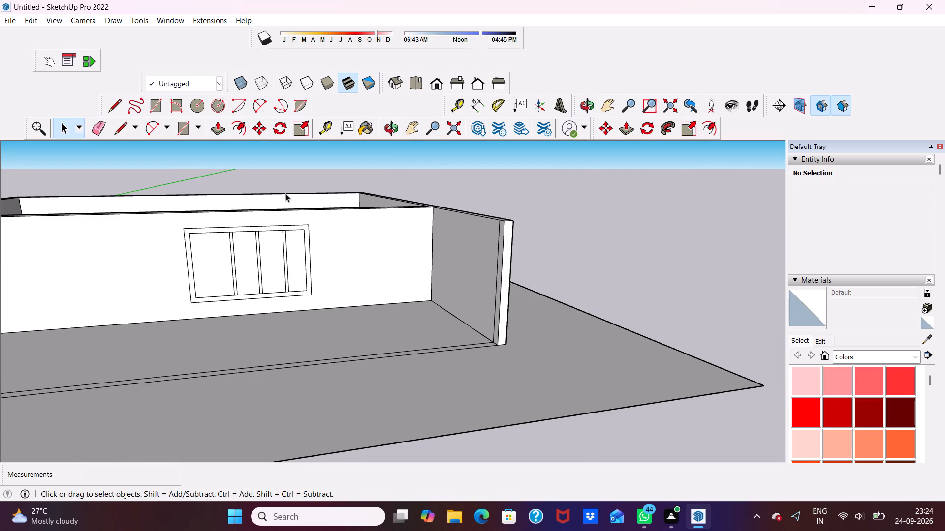
{"action": "scroll", "coordinate": [285, 243], "scroll_direction": "up", "scroll_amount": 3}
{"action": "scroll", "coordinate": [267, 232], "scroll_direction": "down", "scroll_amount": 2}
{"action": "scroll", "coordinate": [188, 86], "scroll_direction": "up", "scroll_amount": 1}
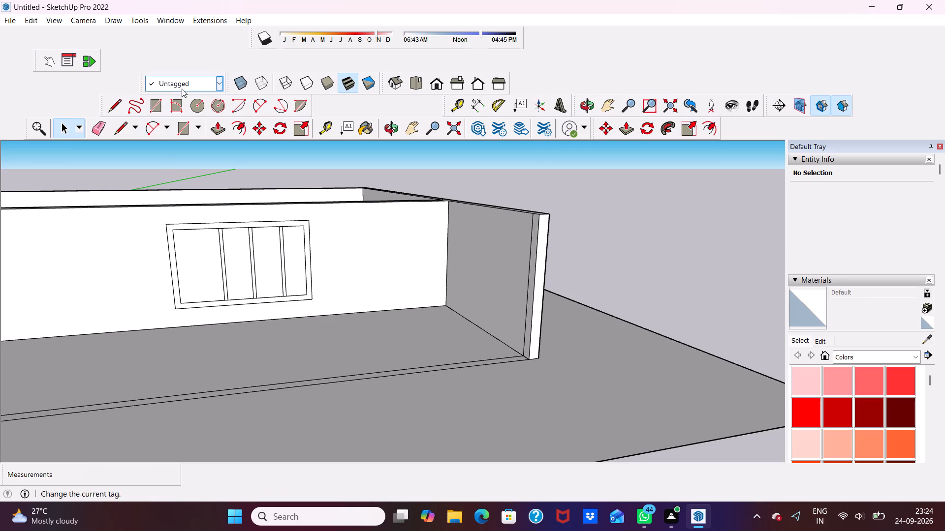
Draw a 6' by 7' door rectangle rising from the floor on the cross wall, between the window and the side wall farther from the green axis.
{"action": "scroll", "coordinate": [182, 88], "scroll_direction": "up", "scroll_amount": 1}
{"action": "left_click_drag", "start_coordinate": [155, 107], "coordinate": [157, 112]}
{"action": "scroll", "coordinate": [365, 277], "scroll_direction": "up", "scroll_amount": 1}
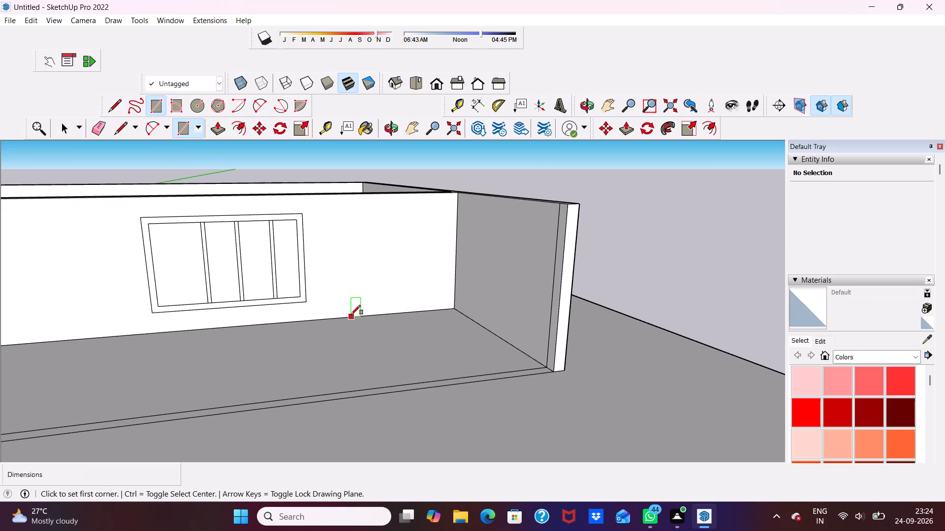
{"action": "left_click", "coordinate": [351, 315]}
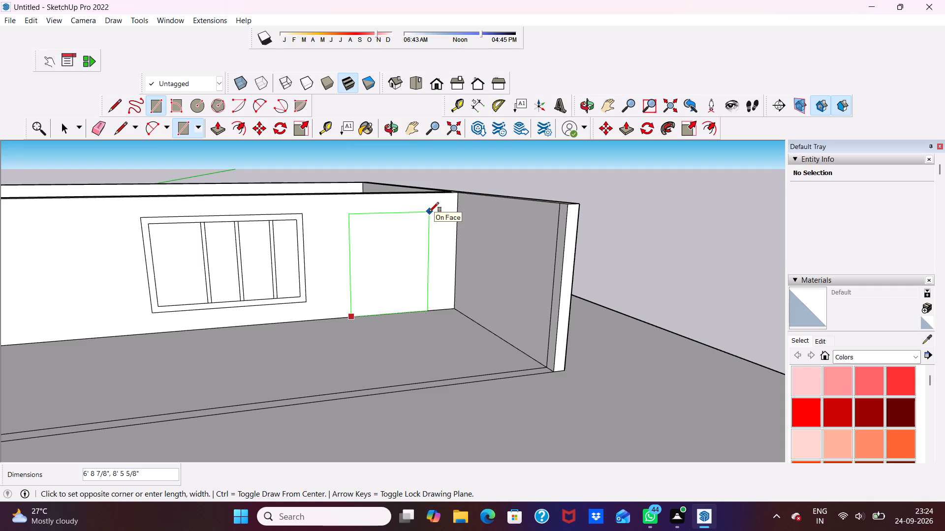
{"action": "type", "text": "6',"}
{"action": "type", "text": "7'"}
{"action": "key", "text": "Return"}
{"action": "scroll", "coordinate": [431, 211], "scroll_direction": "down", "scroll_amount": 6}
{"action": "middle_click_drag", "start_coordinate": [402, 347], "coordinate": [356, 264]}
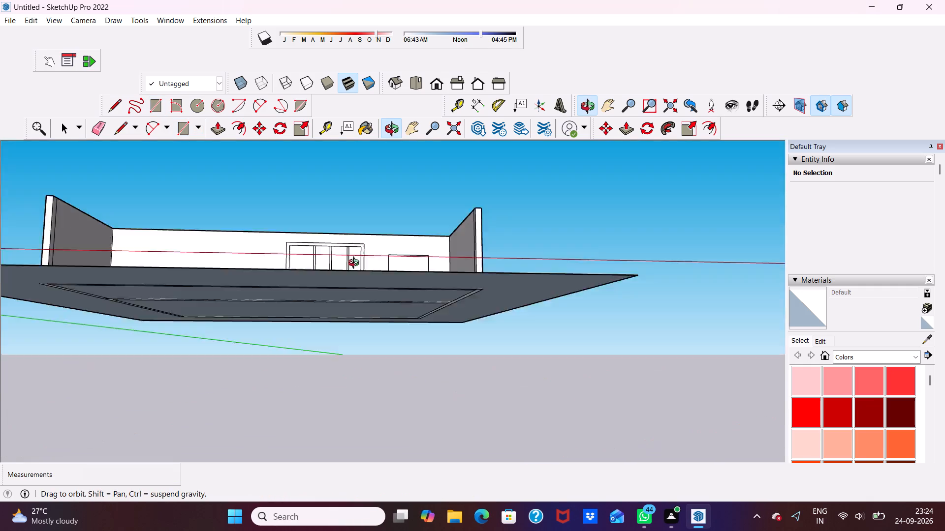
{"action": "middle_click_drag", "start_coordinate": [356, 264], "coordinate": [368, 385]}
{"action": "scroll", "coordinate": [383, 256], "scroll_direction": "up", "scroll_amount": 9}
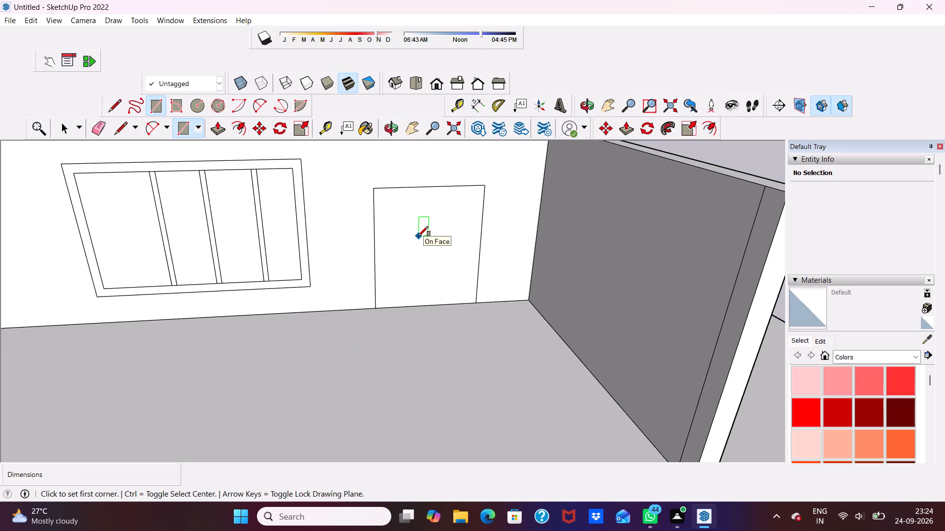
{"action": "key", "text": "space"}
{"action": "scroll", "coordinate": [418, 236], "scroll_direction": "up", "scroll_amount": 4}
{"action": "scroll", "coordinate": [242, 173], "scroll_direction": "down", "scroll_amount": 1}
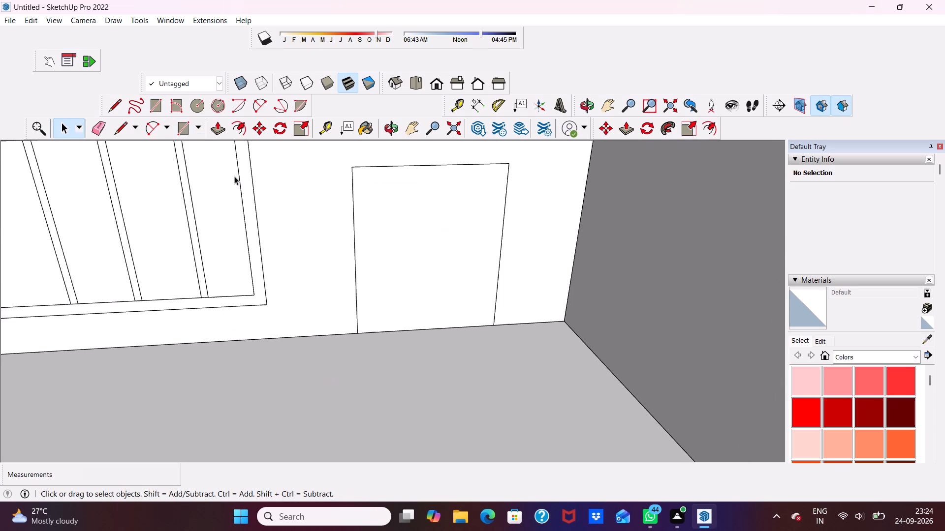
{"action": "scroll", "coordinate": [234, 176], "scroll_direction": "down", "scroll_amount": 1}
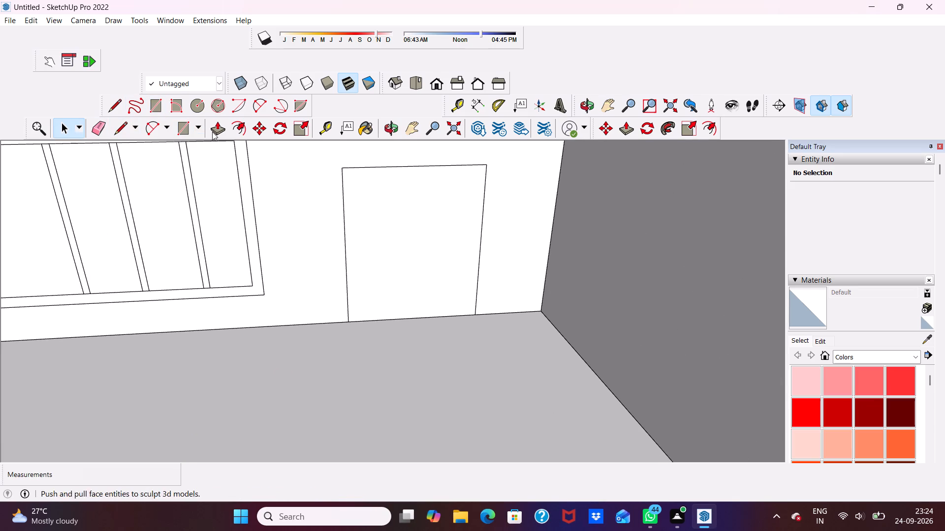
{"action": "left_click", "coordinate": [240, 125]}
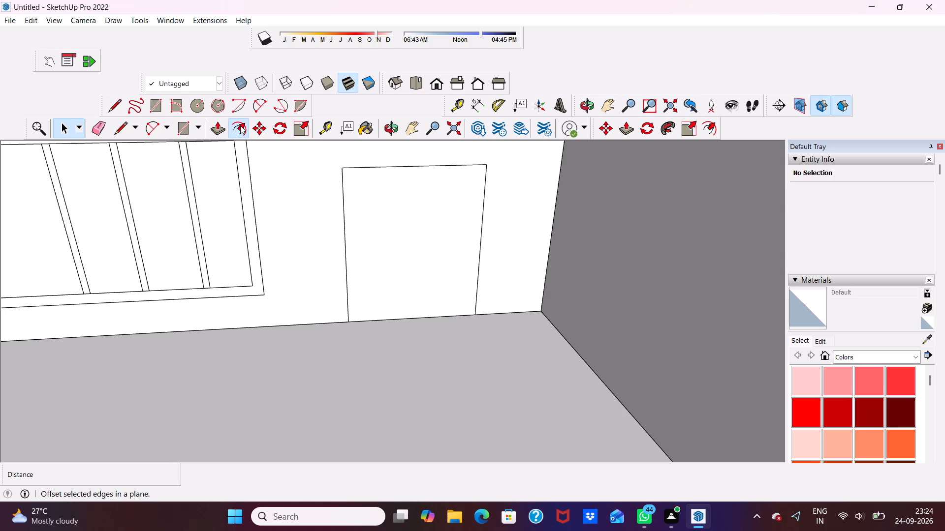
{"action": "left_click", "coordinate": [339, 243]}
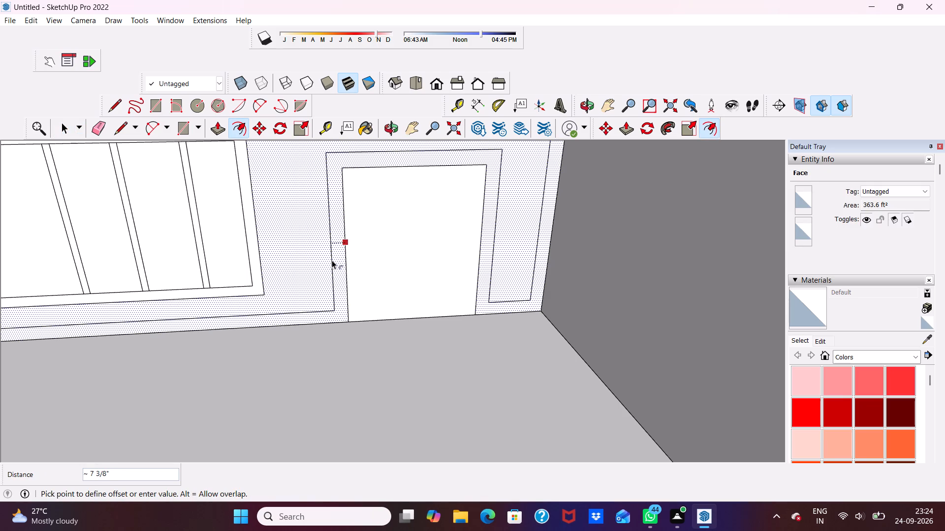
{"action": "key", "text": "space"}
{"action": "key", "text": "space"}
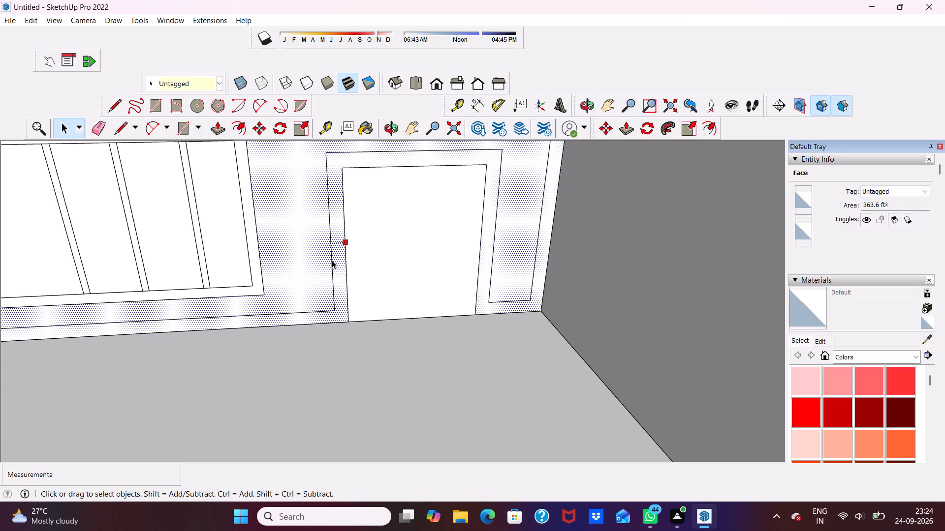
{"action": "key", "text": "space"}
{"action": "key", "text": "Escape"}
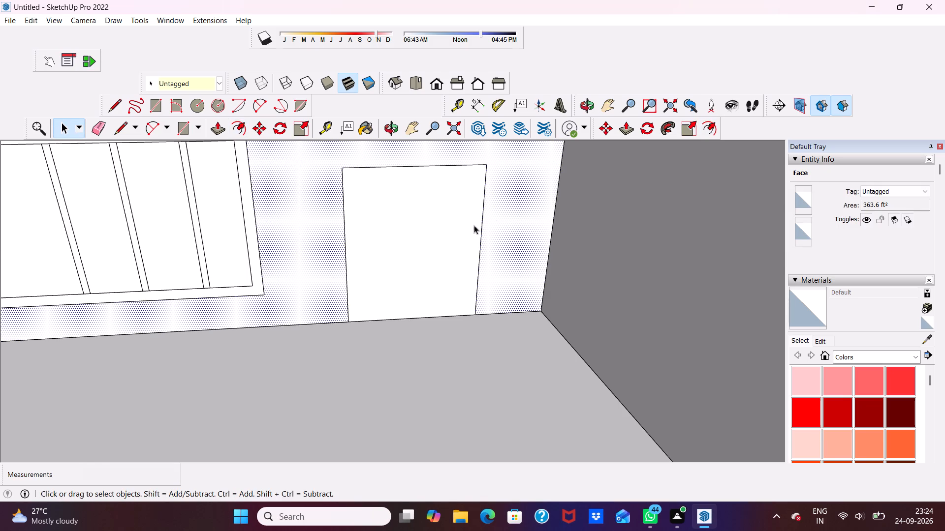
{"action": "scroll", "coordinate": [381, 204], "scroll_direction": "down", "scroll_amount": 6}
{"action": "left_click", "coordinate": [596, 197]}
Offset the door outline inward along its top and two sides to mark out a narrow door frame.
{"action": "scroll", "coordinate": [366, 262], "scroll_direction": "up", "scroll_amount": 2}
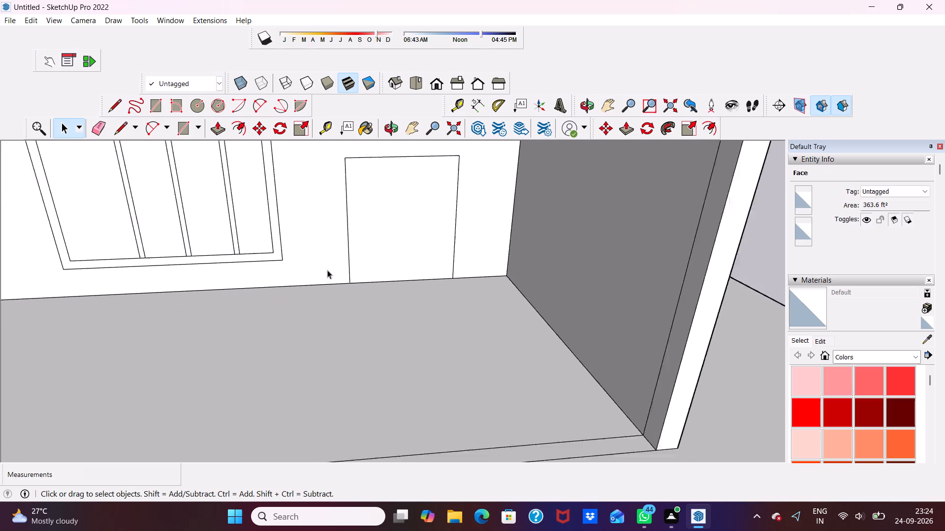
{"action": "scroll", "coordinate": [327, 270], "scroll_direction": "up", "scroll_amount": 2}
{"action": "left_click", "coordinate": [243, 129]}
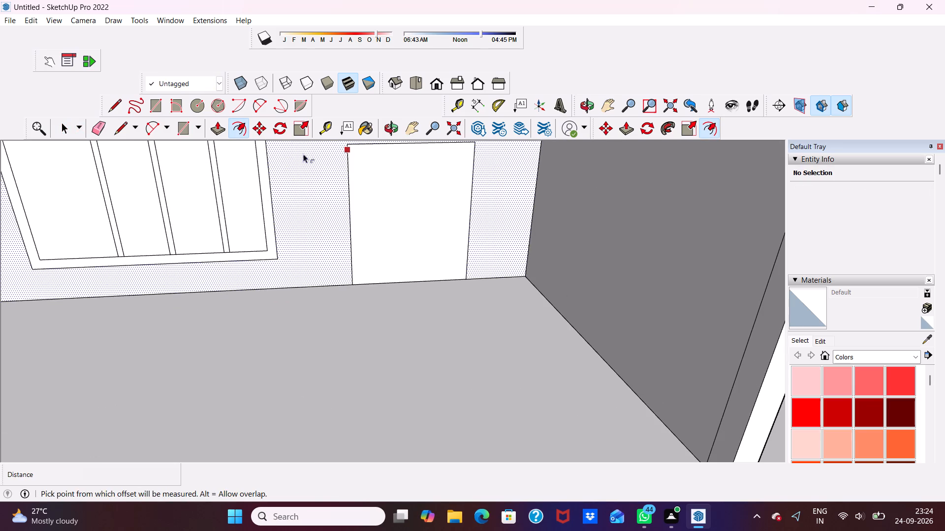
{"action": "left_click", "coordinate": [343, 180]}
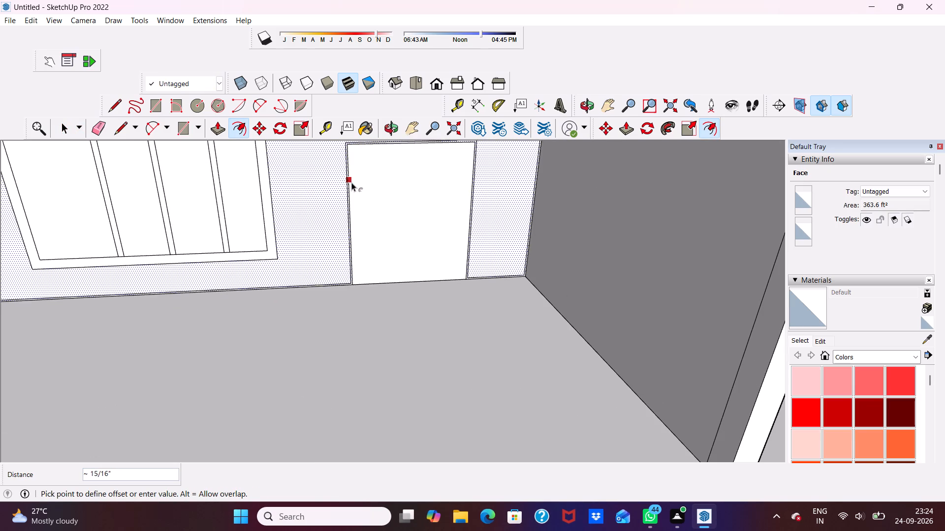
{"action": "left_click", "coordinate": [356, 187]}
{"action": "scroll", "coordinate": [355, 186], "scroll_direction": "down", "scroll_amount": 3}
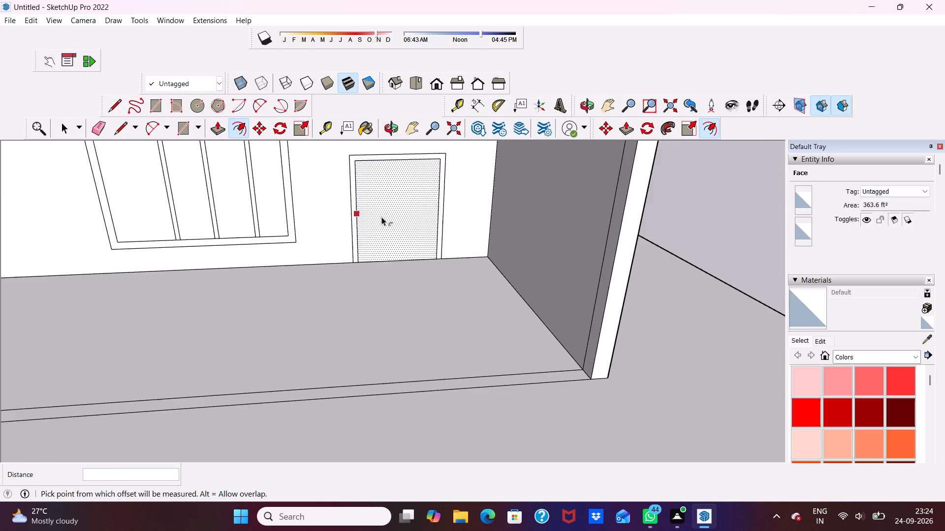
{"action": "scroll", "coordinate": [385, 219], "scroll_direction": "up", "scroll_amount": 2}
{"action": "key", "text": "space"}
{"action": "key", "text": "space"}
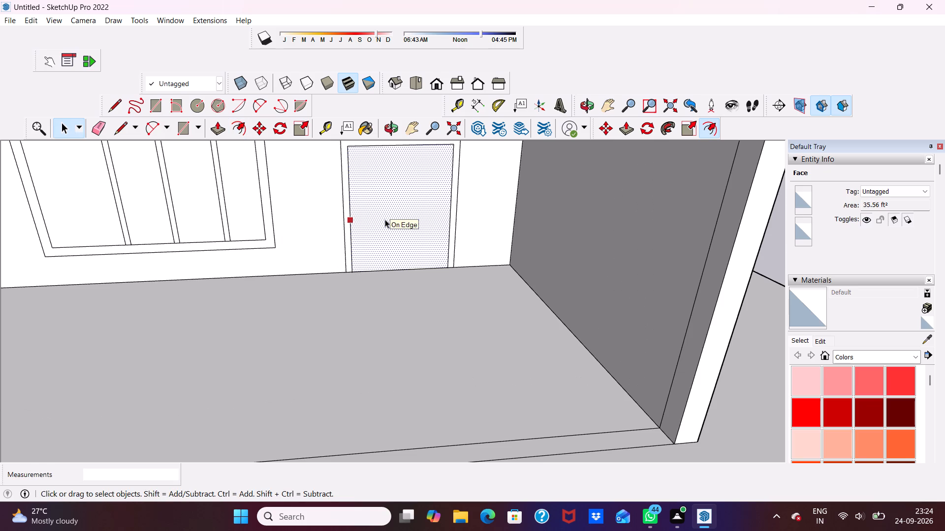
{"action": "scroll", "coordinate": [334, 301], "scroll_direction": "down", "scroll_amount": 6}
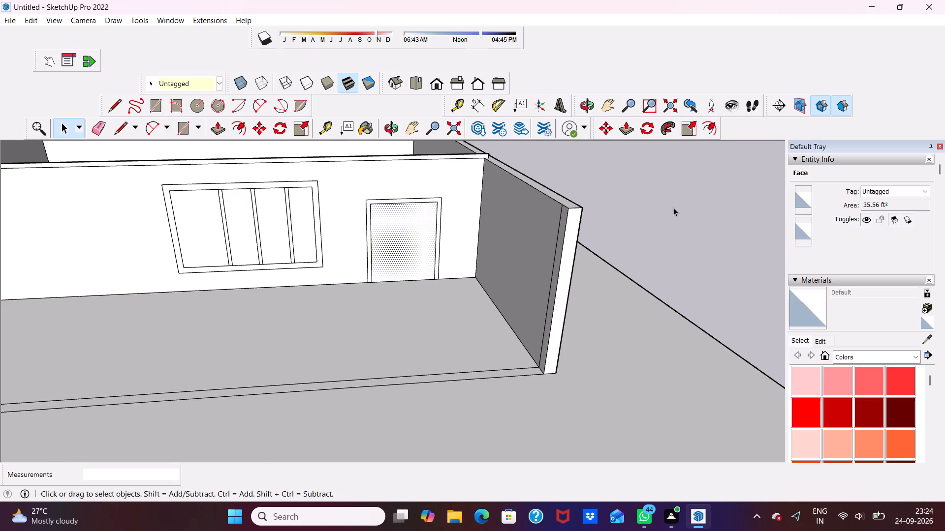
{"action": "left_click", "coordinate": [673, 207]}
Push/Pull the door frame face 3" out from the cross wall.
{"action": "scroll", "coordinate": [530, 207], "scroll_direction": "up", "scroll_amount": 4}
{"action": "scroll", "coordinate": [363, 186], "scroll_direction": "up", "scroll_amount": 4}
{"action": "left_click", "coordinate": [363, 186]}
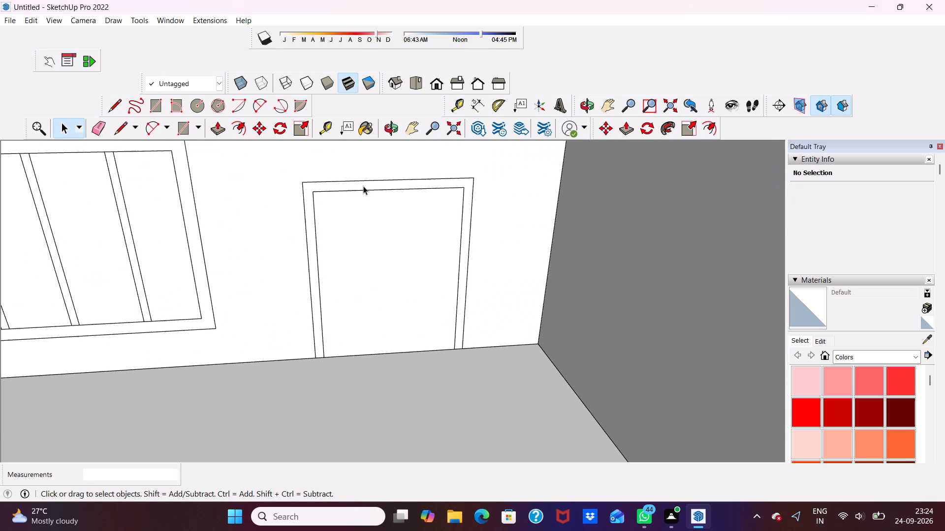
{"action": "left_click", "coordinate": [218, 128]}
{"action": "left_click", "coordinate": [309, 238]}
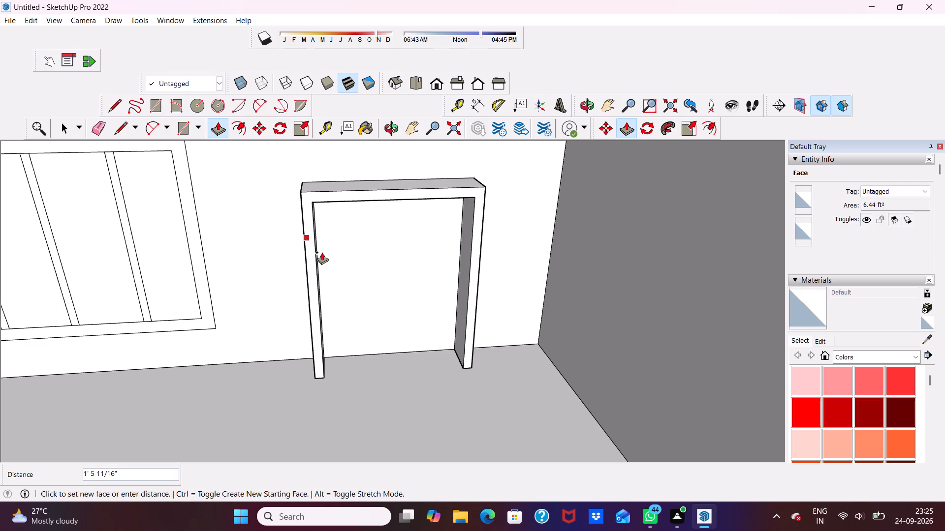
{"action": "type", "text": "9\""}
{"action": "key", "text": "BackSpace"}
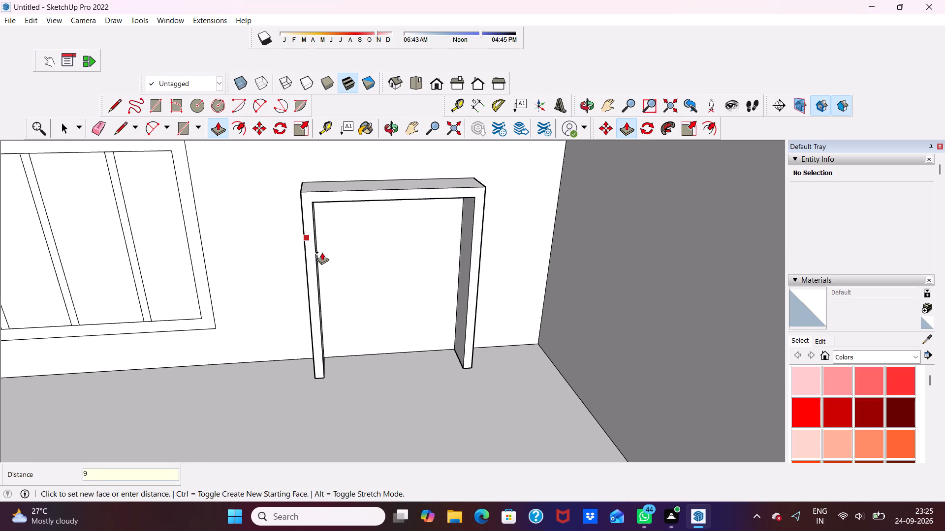
{"action": "key", "text": "BackSpace"}
{"action": "key", "text": "3"}
{"action": "key", "text": "shift+quotedbl"}
{"action": "key", "text": "Return"}
Push/Pull the window's outer frame out 3", matching the projection of the door frame.
{"action": "scroll", "coordinate": [322, 252], "scroll_direction": "up", "scroll_amount": 1}
{"action": "scroll", "coordinate": [327, 271], "scroll_direction": "down", "scroll_amount": 4}
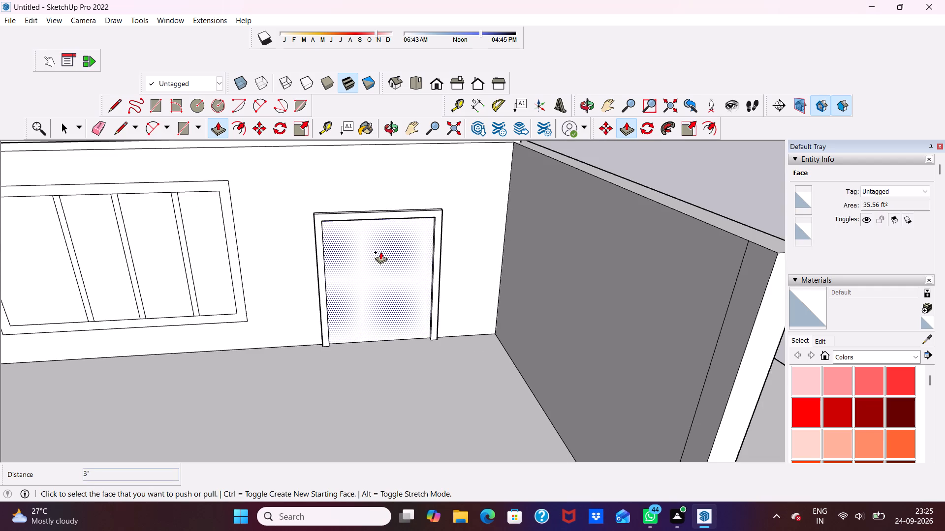
{"action": "scroll", "coordinate": [307, 262], "scroll_direction": "down", "scroll_amount": 1}
{"action": "scroll", "coordinate": [27, 269], "scroll_direction": "up", "scroll_amount": 6}
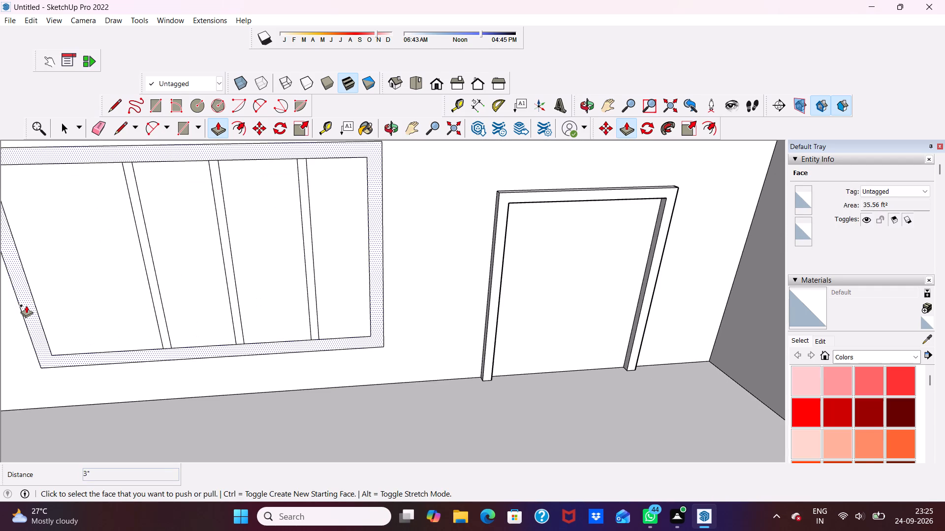
{"action": "left_click", "coordinate": [26, 305]}
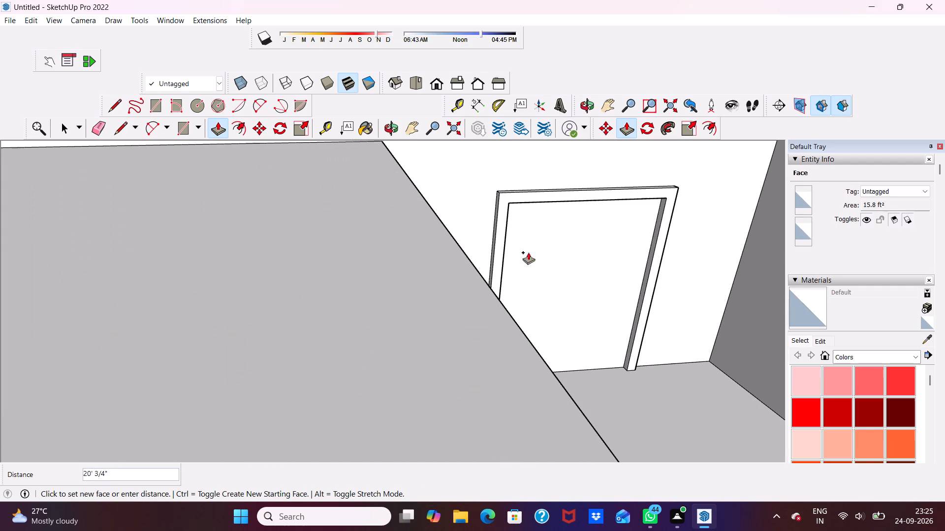
{"action": "left_click", "coordinate": [504, 231]}
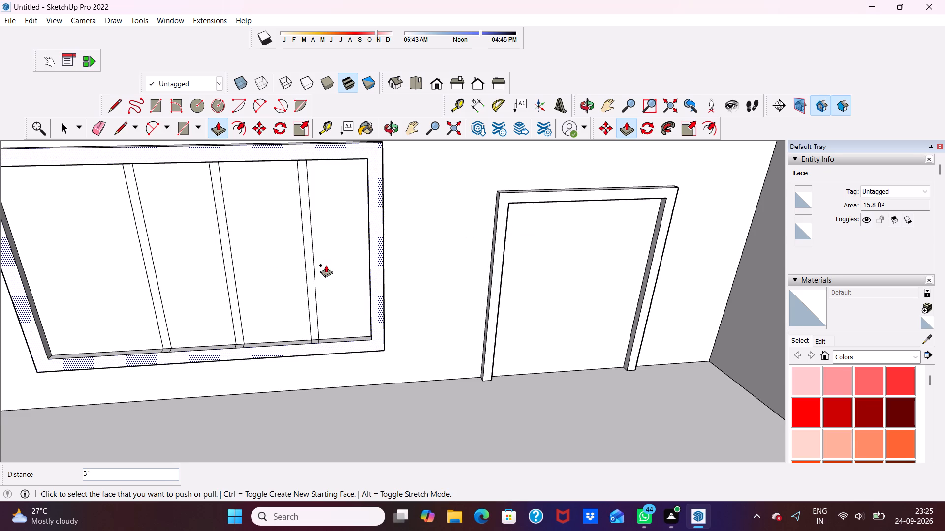
Push/Pull all three window mullions out 3" so they align with the window frame's front face.
{"action": "scroll", "coordinate": [326, 265], "scroll_direction": "up", "scroll_amount": 3}
{"action": "left_click", "coordinate": [303, 265]}
{"action": "left_click", "coordinate": [391, 265]}
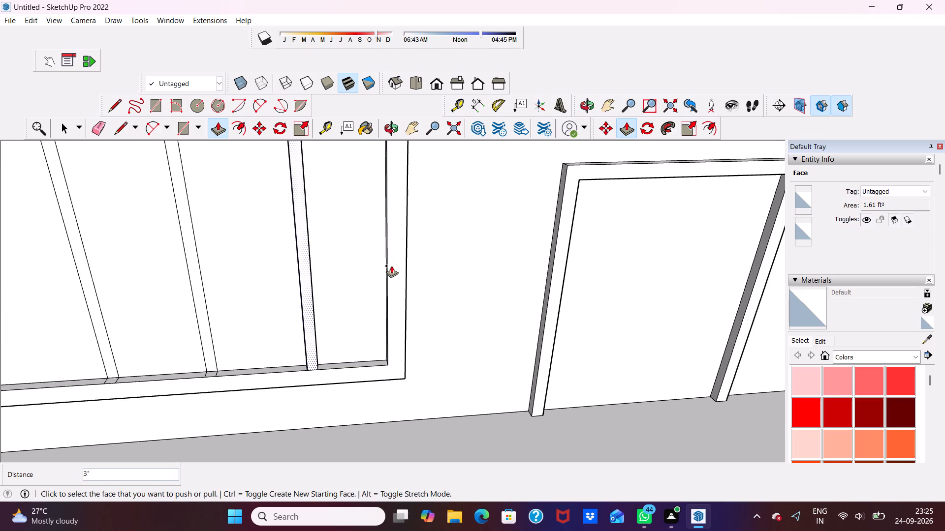
{"action": "left_click", "coordinate": [199, 300]}
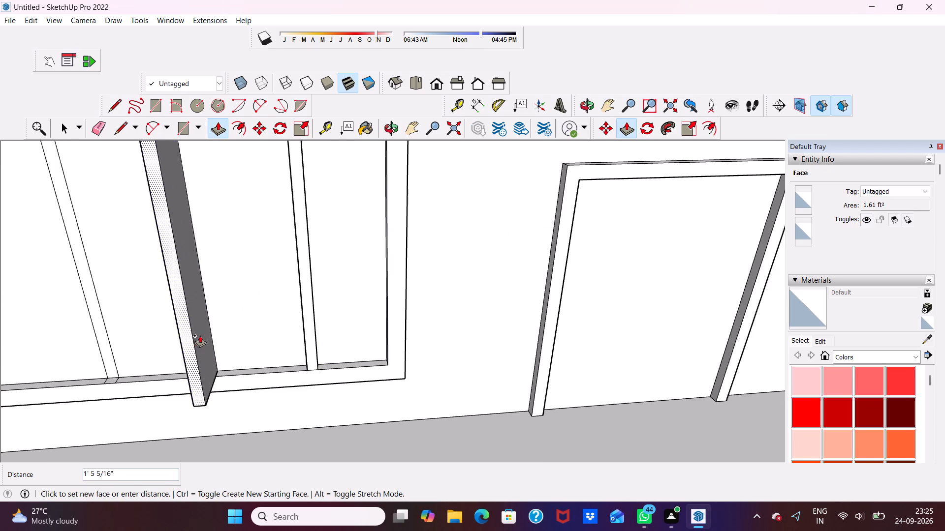
{"action": "left_click", "coordinate": [312, 318]}
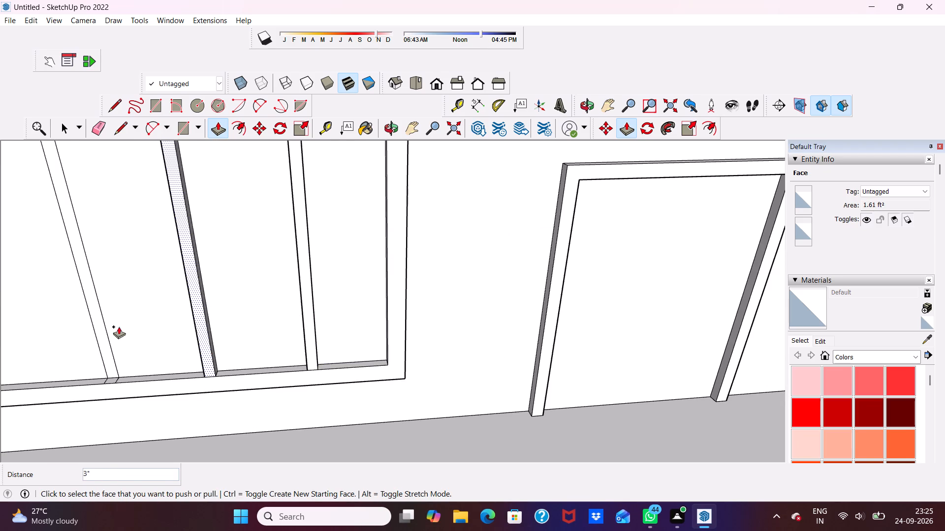
{"action": "scroll", "coordinate": [89, 364], "scroll_direction": "down", "scroll_amount": 1}
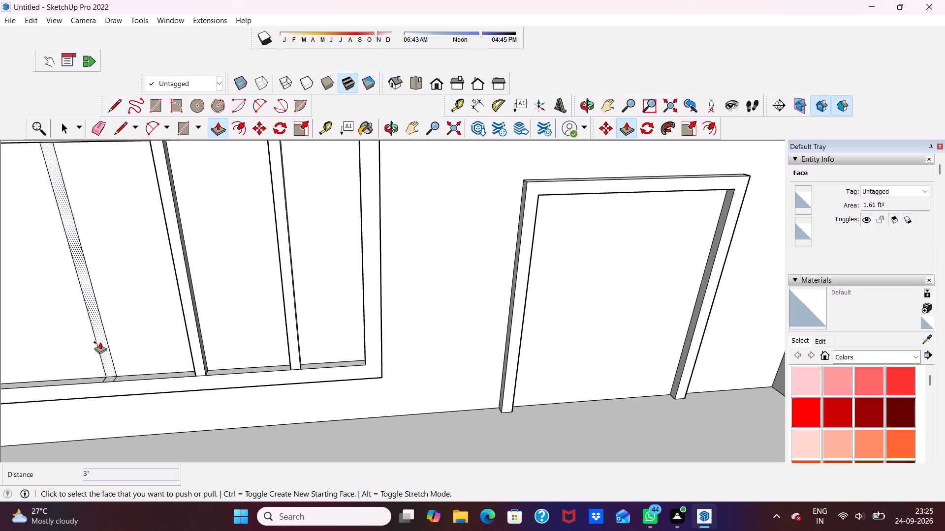
{"action": "left_click", "coordinate": [101, 341]}
{"action": "left_click", "coordinate": [199, 348]}
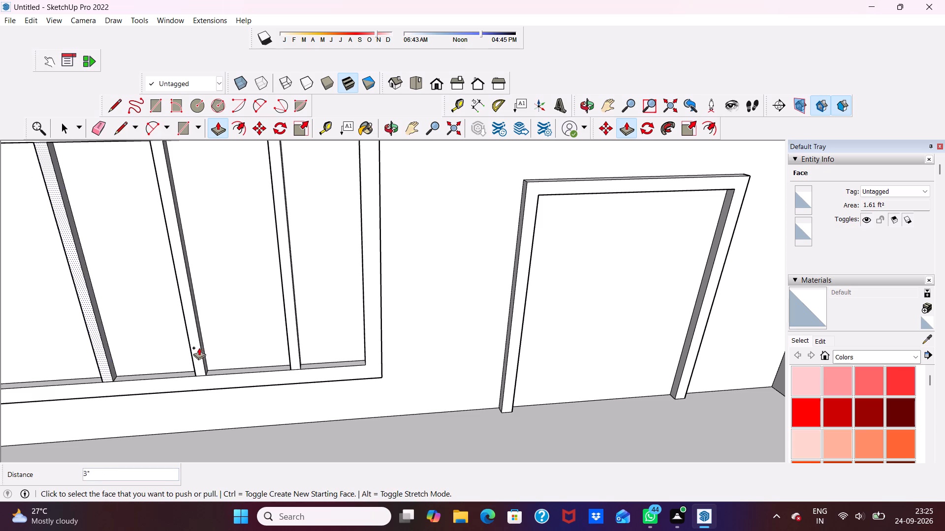
Examine the raised window and door frames on the cross wall from several angles.
{"action": "scroll", "coordinate": [199, 348], "scroll_direction": "down", "scroll_amount": 12}
{"action": "middle_click_drag", "start_coordinate": [261, 336], "coordinate": [193, 260]}
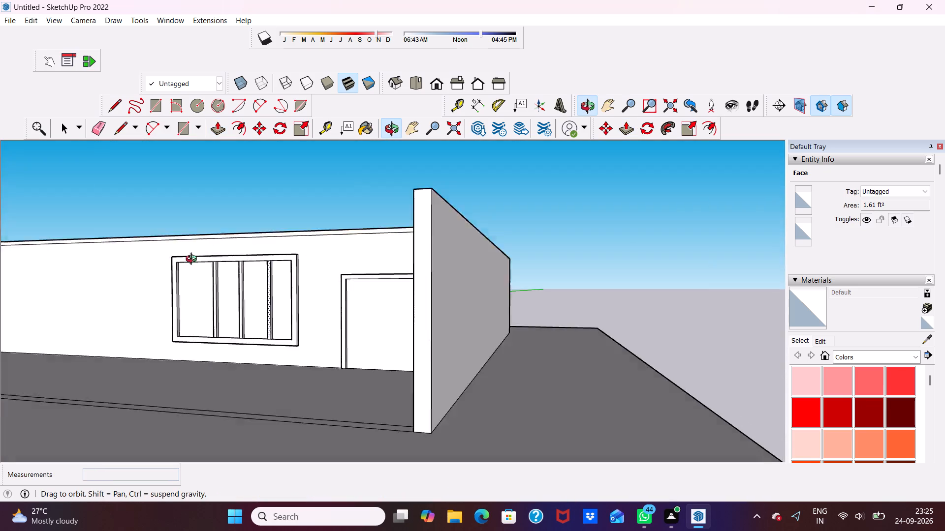
{"action": "middle_click_drag", "start_coordinate": [193, 260], "coordinate": [251, 258]}
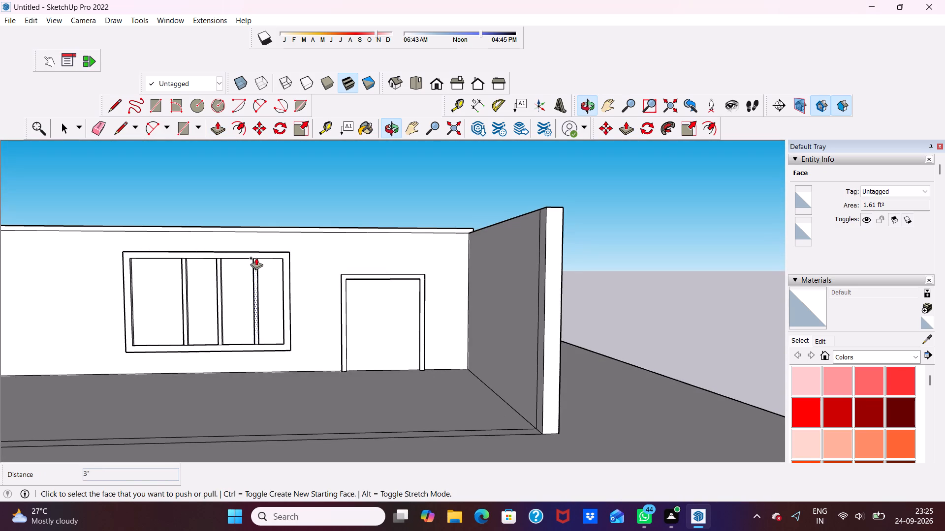
{"action": "key", "text": "space"}
{"action": "scroll", "coordinate": [294, 233], "scroll_direction": "down", "scroll_amount": 5}
{"action": "middle_click_drag", "start_coordinate": [302, 235], "coordinate": [283, 311]}
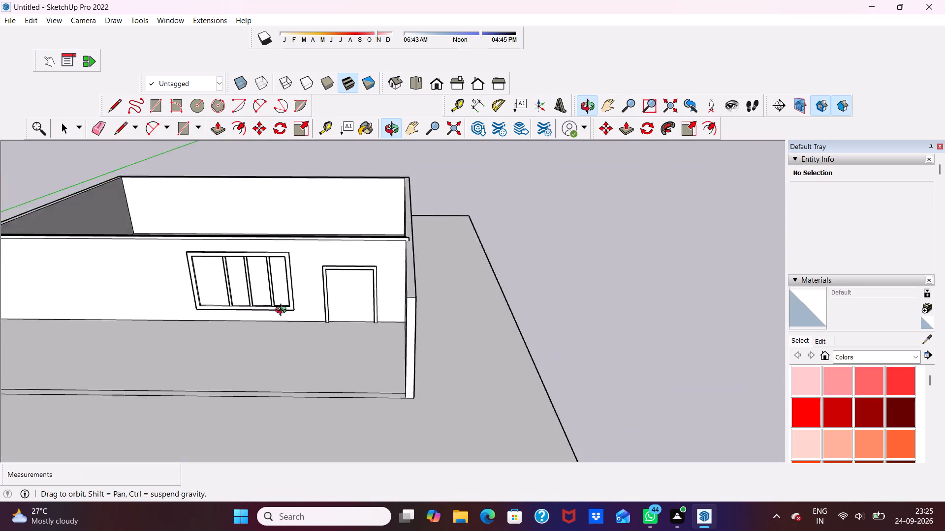
{"action": "middle_click_drag", "start_coordinate": [283, 311], "coordinate": [14, 366]}
Erase the long edges of the thin overhanging lip along the top of the cross wall above the window and door.
{"action": "scroll", "coordinate": [357, 220], "scroll_direction": "up", "scroll_amount": 9}
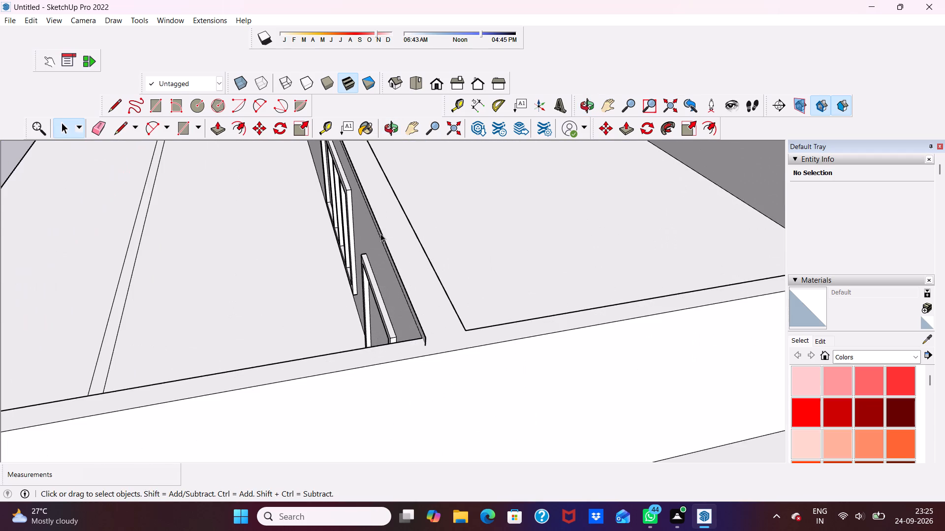
{"action": "middle_click_drag", "start_coordinate": [380, 234], "coordinate": [500, 219]}
{"action": "scroll", "coordinate": [500, 219], "scroll_direction": "up", "scroll_amount": 9}
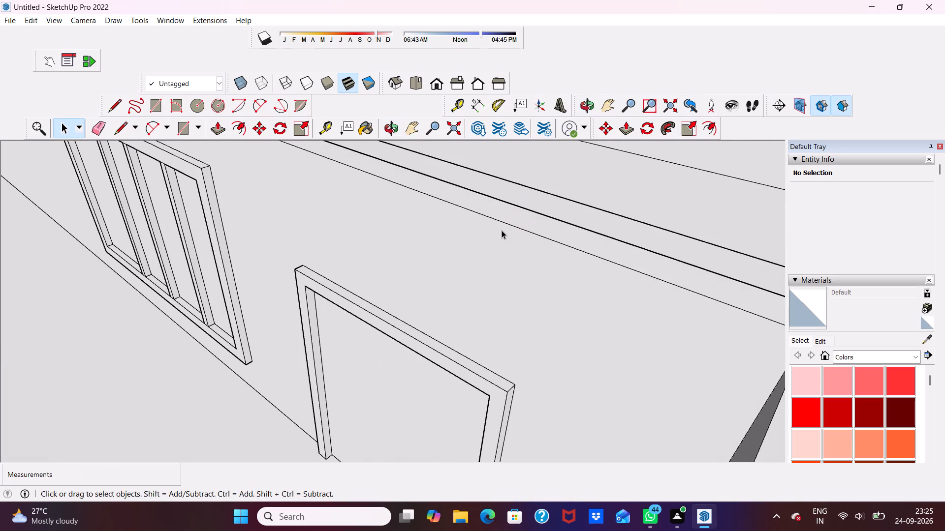
{"action": "scroll", "coordinate": [501, 224], "scroll_direction": "down", "scroll_amount": 5}
{"action": "scroll", "coordinate": [466, 247], "scroll_direction": "up", "scroll_amount": 1}
{"action": "scroll", "coordinate": [458, 241], "scroll_direction": "down", "scroll_amount": 1}
{"action": "middle_click_drag", "start_coordinate": [458, 241], "coordinate": [541, 204]}
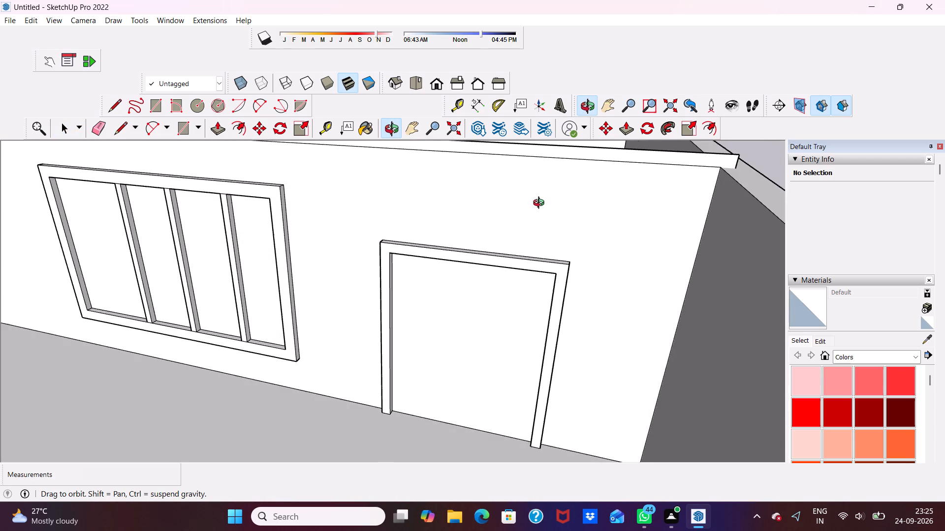
{"action": "middle_click_drag", "start_coordinate": [541, 204], "coordinate": [604, 354]}
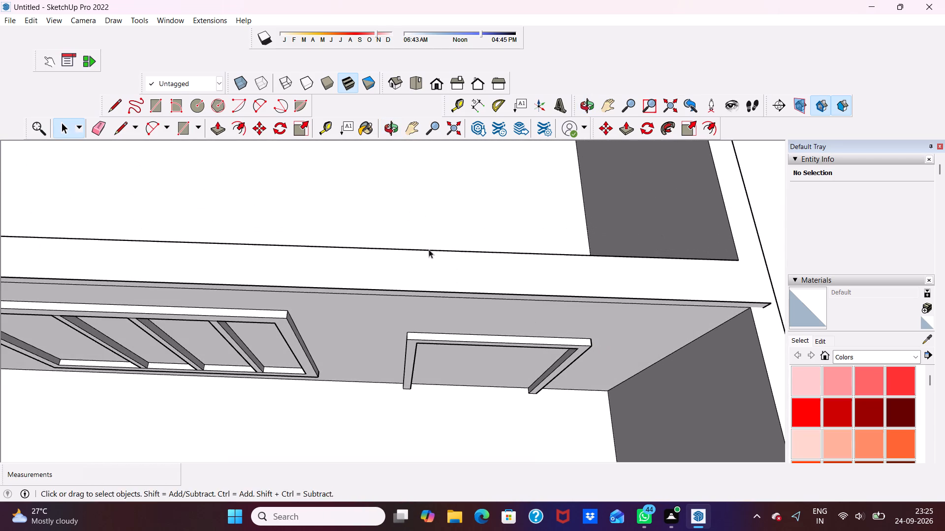
{"action": "left_click", "coordinate": [98, 124]}
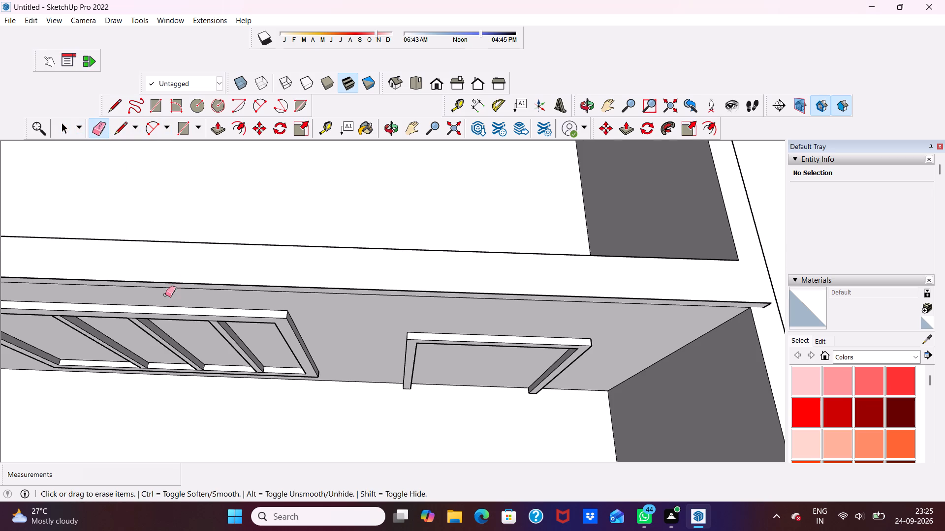
{"action": "left_click", "coordinate": [173, 281]}
{"action": "left_click", "coordinate": [174, 282]}
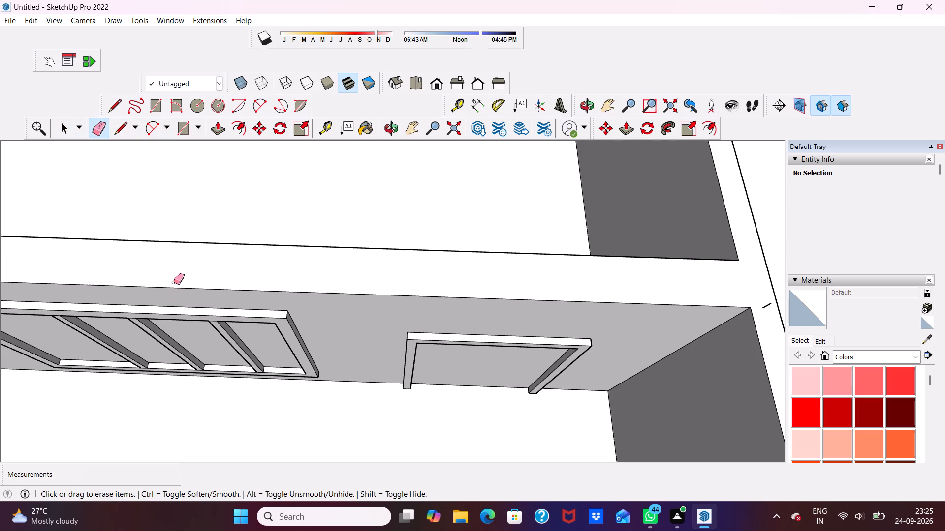
Erase the short stray edge on the wall top where the cross wall meets the side wall nearest the door.
{"action": "scroll", "coordinate": [171, 288], "scroll_direction": "down", "scroll_amount": 4}
{"action": "scroll", "coordinate": [232, 299], "scroll_direction": "down", "scroll_amount": 1}
{"action": "middle_click_drag", "start_coordinate": [232, 299], "coordinate": [277, 157]}
{"action": "scroll", "coordinate": [506, 268], "scroll_direction": "up", "scroll_amount": 2}
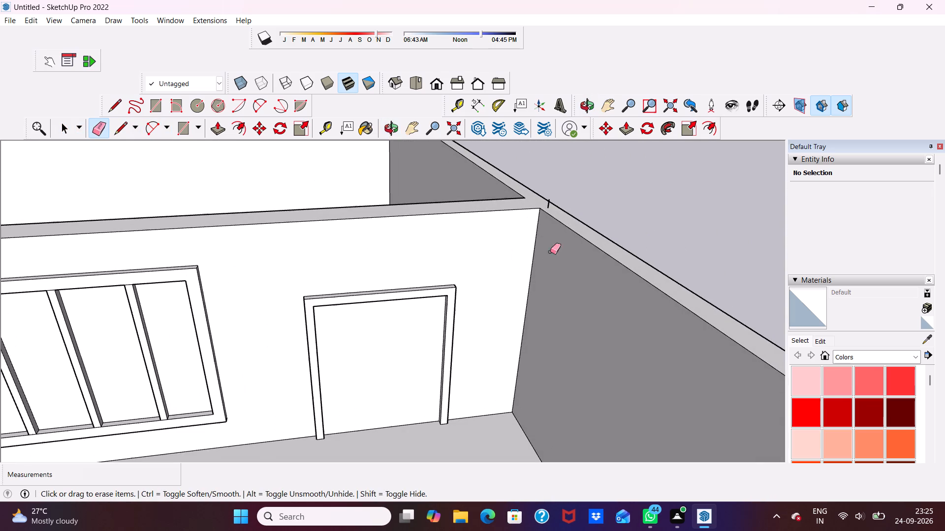
{"action": "left_click", "coordinate": [548, 201]}
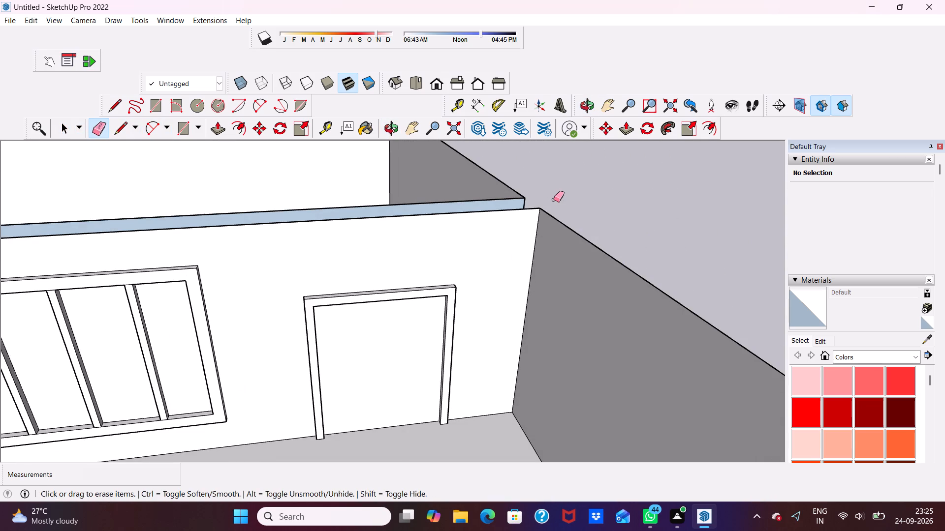
{"action": "key", "text": "ctrl+z"}
{"action": "scroll", "coordinate": [554, 200], "scroll_direction": "up", "scroll_amount": 2}
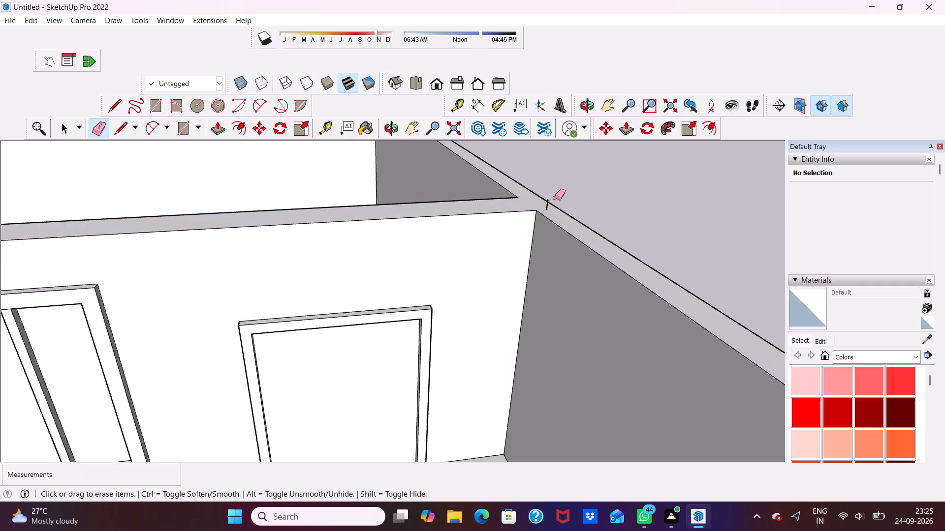
{"action": "scroll", "coordinate": [555, 198], "scroll_direction": "up", "scroll_amount": 8}
{"action": "scroll", "coordinate": [471, 265], "scroll_direction": "down", "scroll_amount": 6}
{"action": "scroll", "coordinate": [414, 314], "scroll_direction": "up", "scroll_amount": 1}
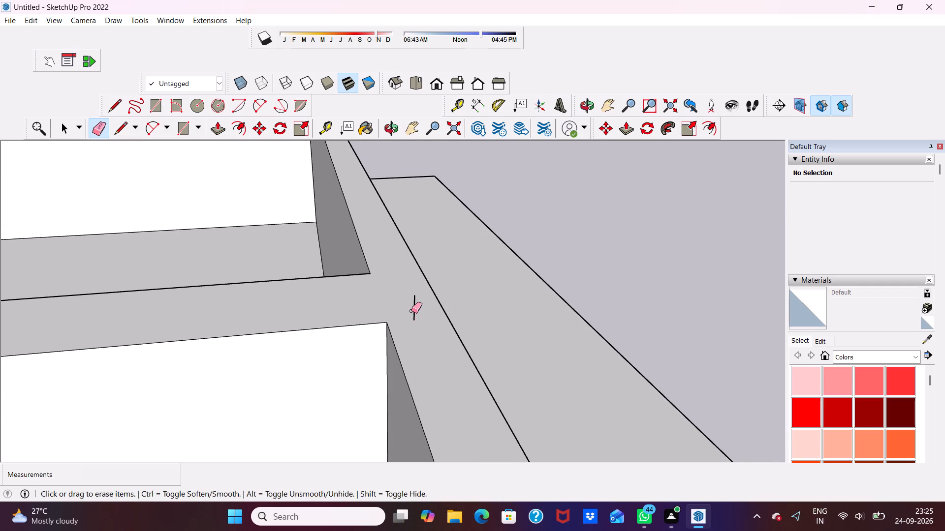
{"action": "left_click", "coordinate": [412, 309]}
{"action": "left_click", "coordinate": [414, 311]}
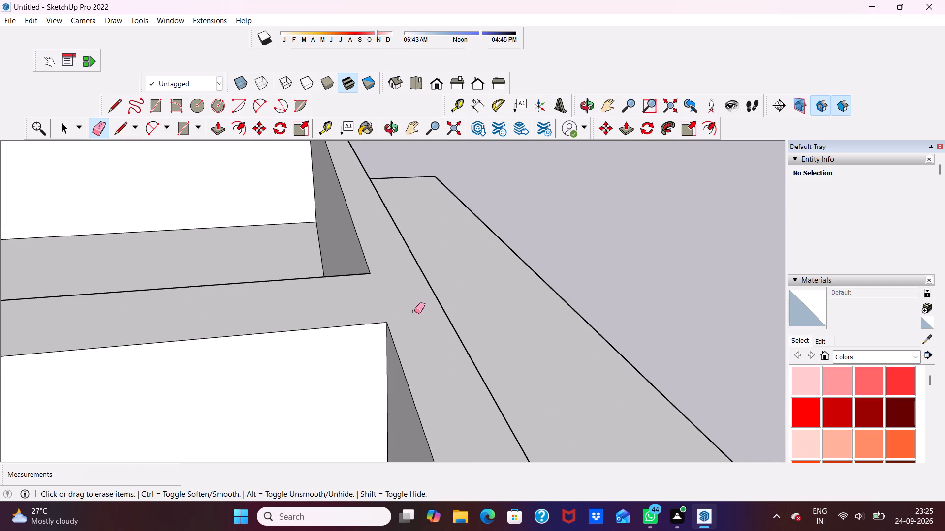
Erase the short stray edges on the wall top at the cross wall's other end, away from the door.
{"action": "scroll", "coordinate": [416, 311], "scroll_direction": "down", "scroll_amount": 15}
{"action": "scroll", "coordinate": [524, 268], "scroll_direction": "up", "scroll_amount": 1}
{"action": "scroll", "coordinate": [526, 269], "scroll_direction": "down", "scroll_amount": 2}
{"action": "scroll", "coordinate": [109, 335], "scroll_direction": "up", "scroll_amount": 12}
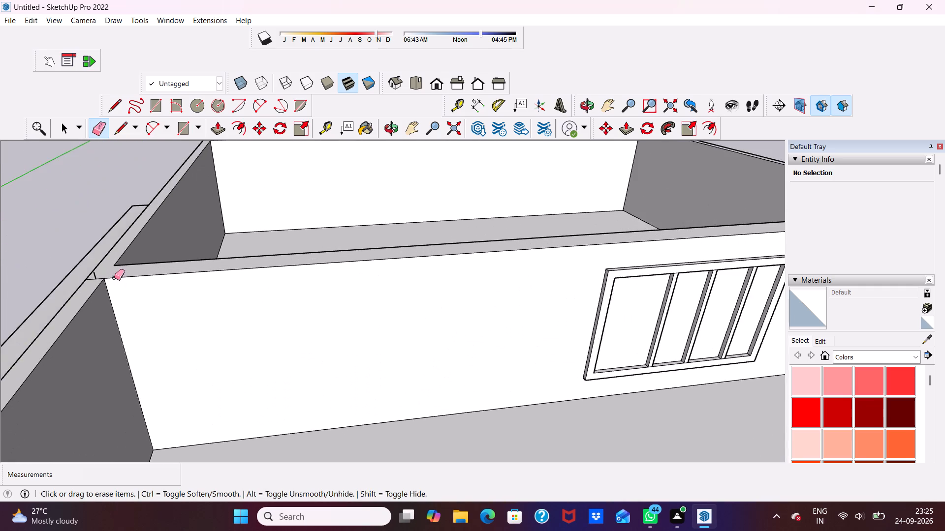
{"action": "scroll", "coordinate": [114, 278], "scroll_direction": "up", "scroll_amount": 5}
{"action": "left_click", "coordinate": [91, 273]}
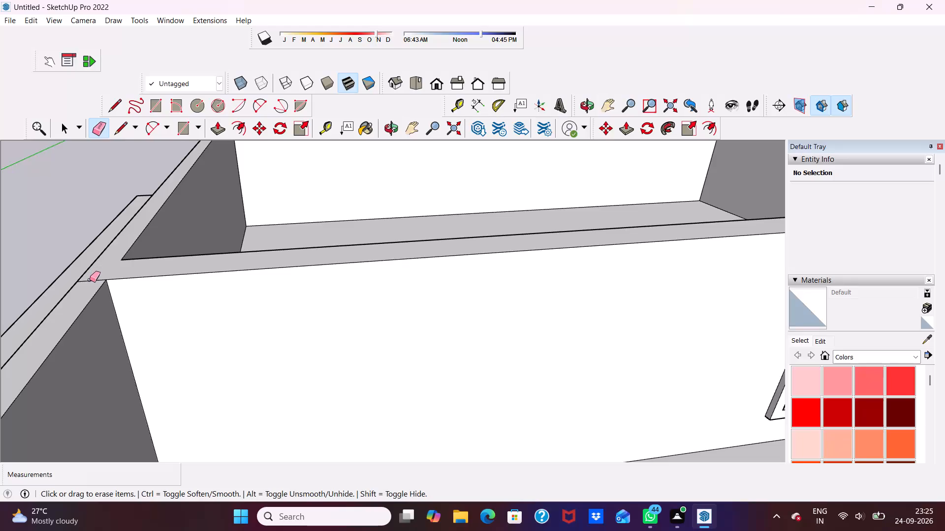
{"action": "left_click", "coordinate": [90, 280]}
{"action": "scroll", "coordinate": [99, 271], "scroll_direction": "down", "scroll_amount": 5}
{"action": "scroll", "coordinate": [109, 267], "scroll_direction": "up", "scroll_amount": 11}
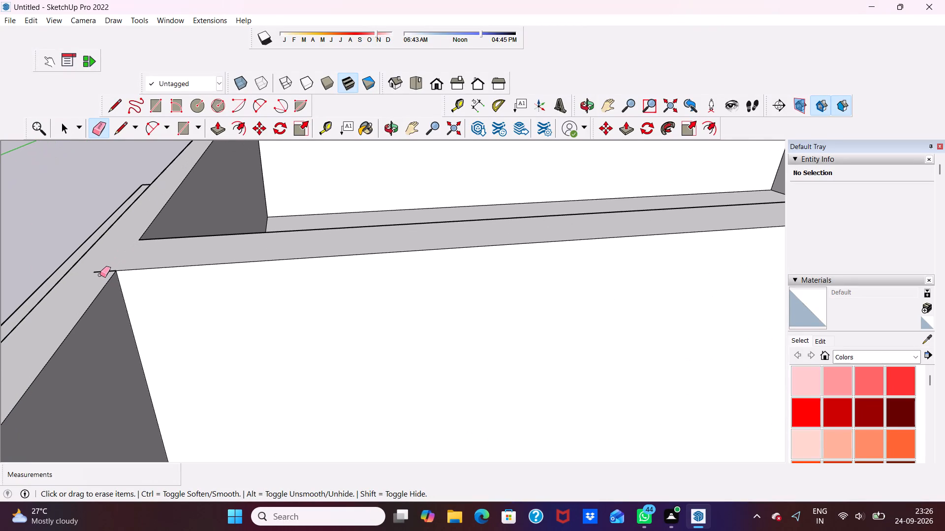
{"action": "left_click", "coordinate": [103, 271]}
{"action": "scroll", "coordinate": [99, 269], "scroll_direction": "down", "scroll_amount": 7}
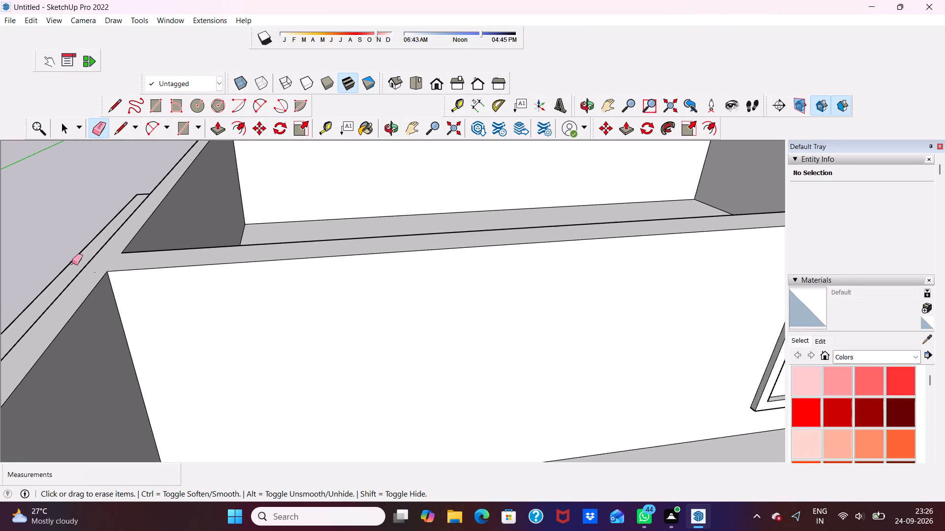
{"action": "scroll", "coordinate": [72, 263], "scroll_direction": "down", "scroll_amount": 3}
{"action": "scroll", "coordinate": [25, 274], "scroll_direction": "up", "scroll_amount": 1}
{"action": "scroll", "coordinate": [25, 276], "scroll_direction": "down", "scroll_amount": 6}
{"action": "scroll", "coordinate": [451, 259], "scroll_direction": "up", "scroll_amount": 1}
{"action": "scroll", "coordinate": [394, 230], "scroll_direction": "down", "scroll_amount": 1}
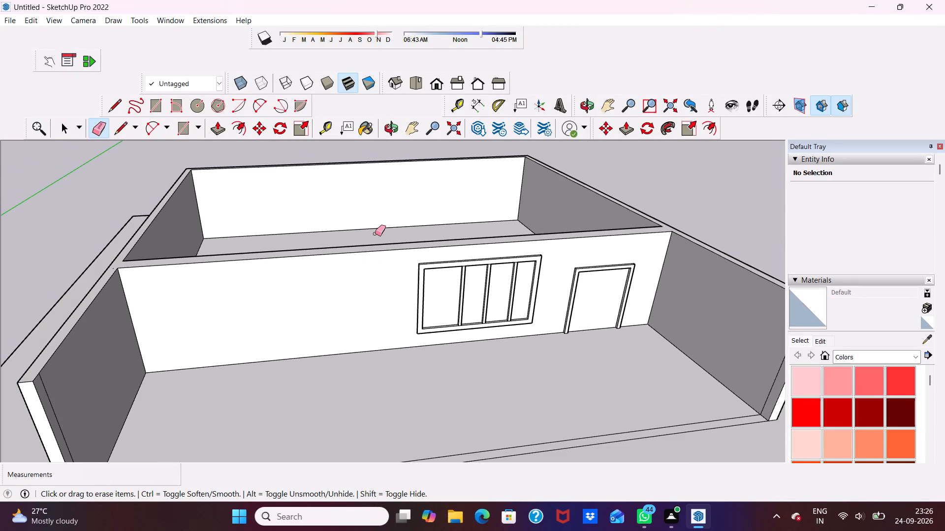
{"action": "left_click", "coordinate": [375, 234]}
{"action": "key", "text": "space"}
Examine the cleaned-up ground floor with its walls, window and door as a whole.
{"action": "scroll", "coordinate": [375, 232], "scroll_direction": "down", "scroll_amount": 5}
{"action": "scroll", "coordinate": [414, 277], "scroll_direction": "down", "scroll_amount": 2}
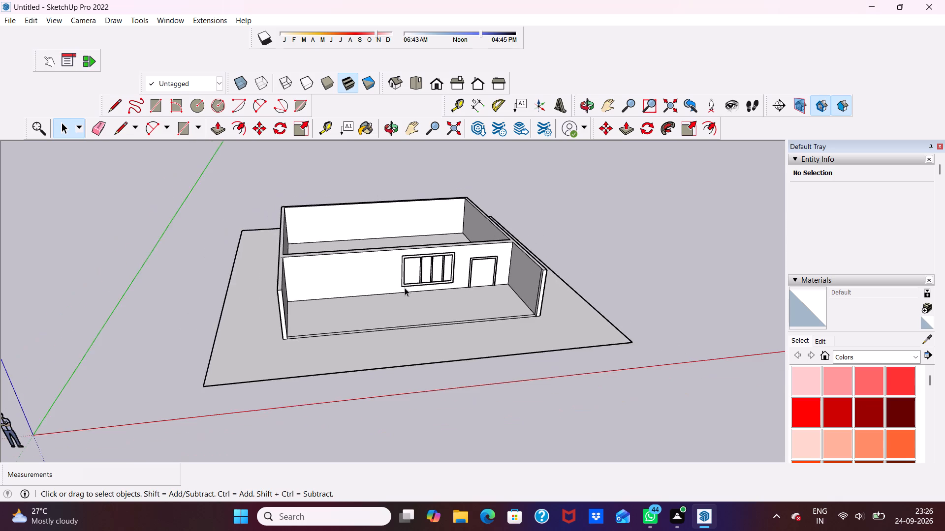
{"action": "middle_click_drag", "start_coordinate": [404, 288], "coordinate": [358, 238]}
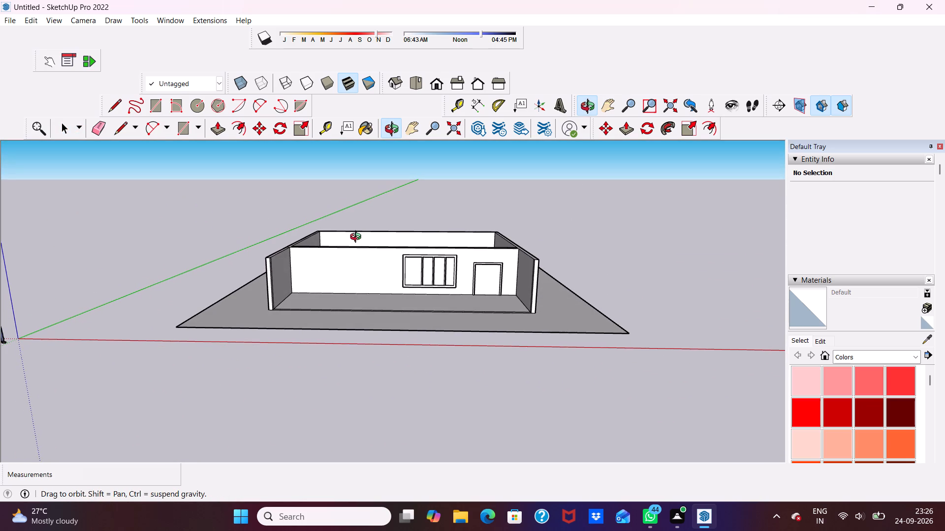
{"action": "middle_click_drag", "start_coordinate": [358, 238], "coordinate": [359, 237]}
{"action": "scroll", "coordinate": [369, 232], "scroll_direction": "up", "scroll_amount": 3}
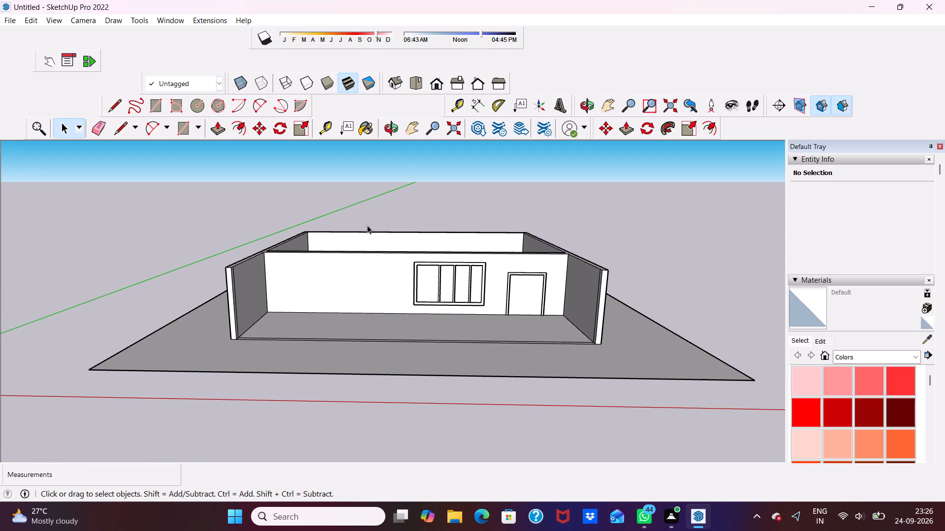
{"action": "scroll", "coordinate": [367, 225], "scroll_direction": "down", "scroll_amount": 3}
{"action": "scroll", "coordinate": [400, 258], "scroll_direction": "down", "scroll_amount": 3}
{"action": "scroll", "coordinate": [383, 250], "scroll_direction": "up", "scroll_amount": 3}
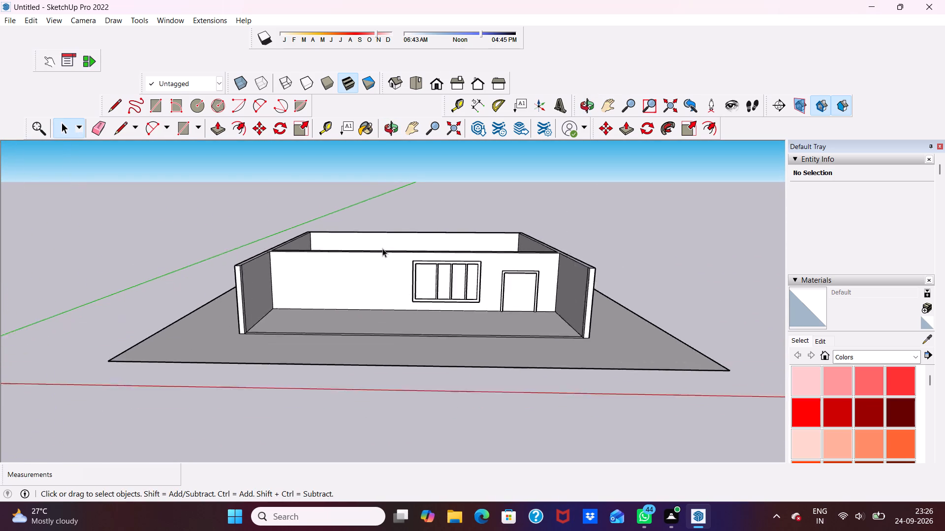
{"action": "scroll", "coordinate": [382, 248], "scroll_direction": "up", "scroll_amount": 1}
{"action": "scroll", "coordinate": [376, 239], "scroll_direction": "down", "scroll_amount": 5}
Copy the whole connected ground-floor model, including its base plane, 10' straight up from the front wall's base corner to form the next floor.
{"action": "middle_click_drag", "start_coordinate": [370, 253], "coordinate": [364, 324]}
{"action": "triple_click", "coordinate": [377, 299]}
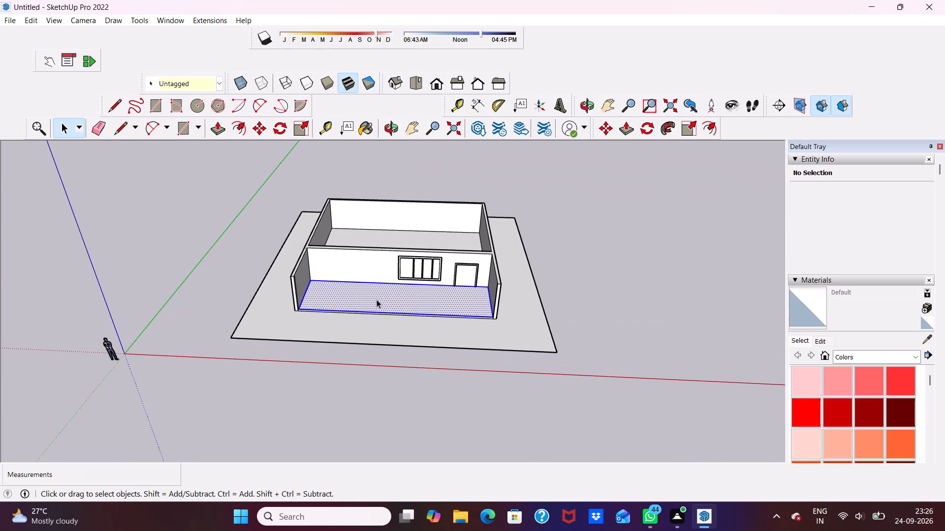
{"action": "left_click", "coordinate": [254, 124]}
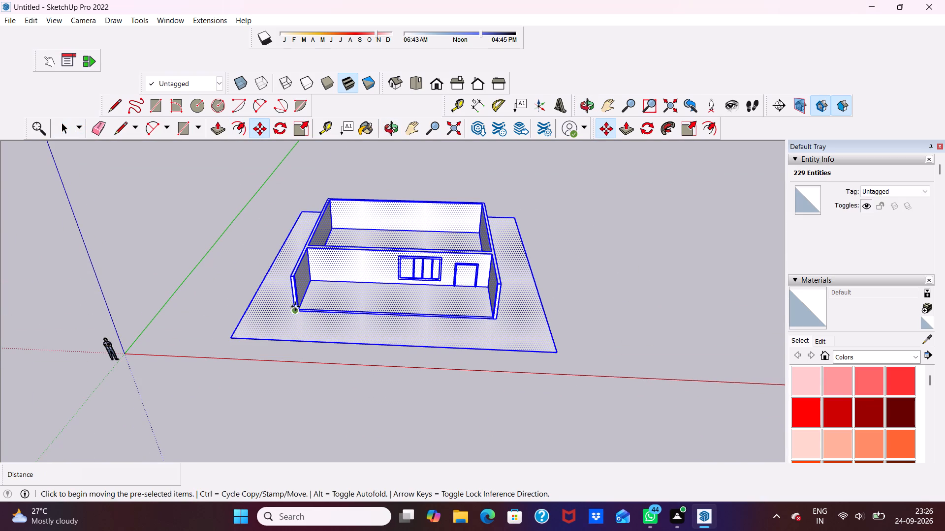
{"action": "left_click", "coordinate": [297, 306]}
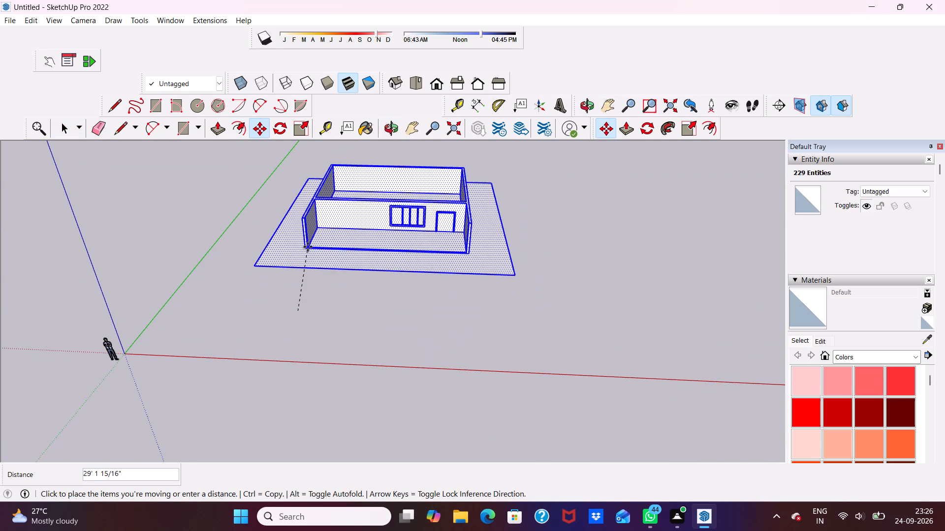
{"action": "scroll", "coordinate": [266, 282], "scroll_direction": "down", "scroll_amount": 3}
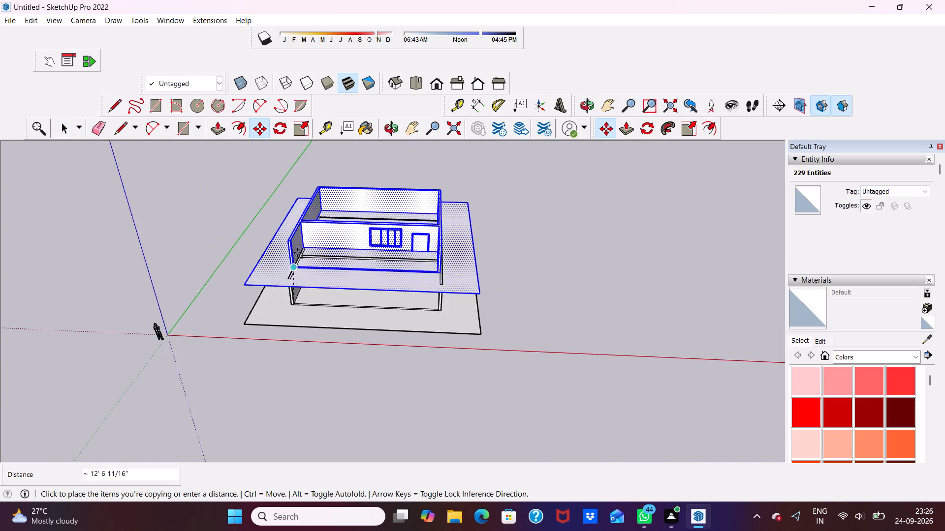
{"action": "scroll", "coordinate": [297, 248], "scroll_direction": "up", "scroll_amount": 6}
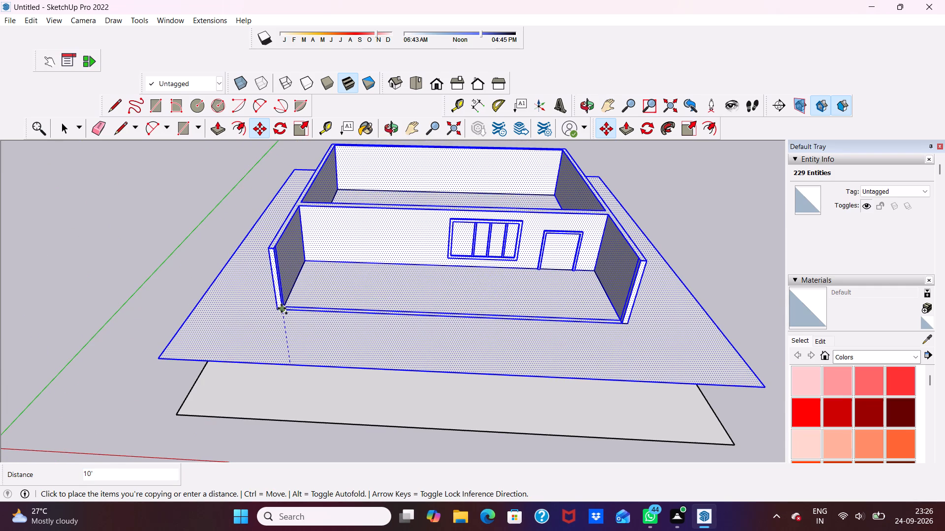
{"action": "left_click", "coordinate": [282, 308]}
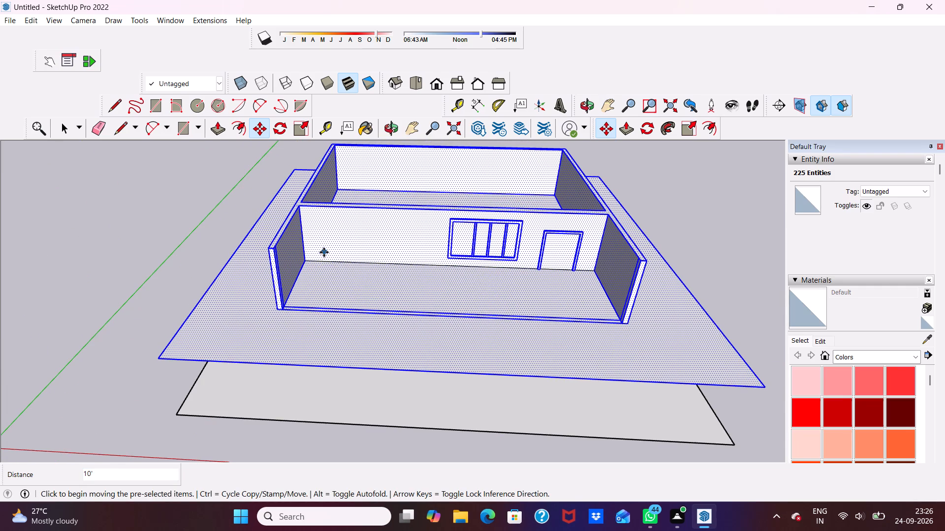
{"action": "key", "text": "space"}
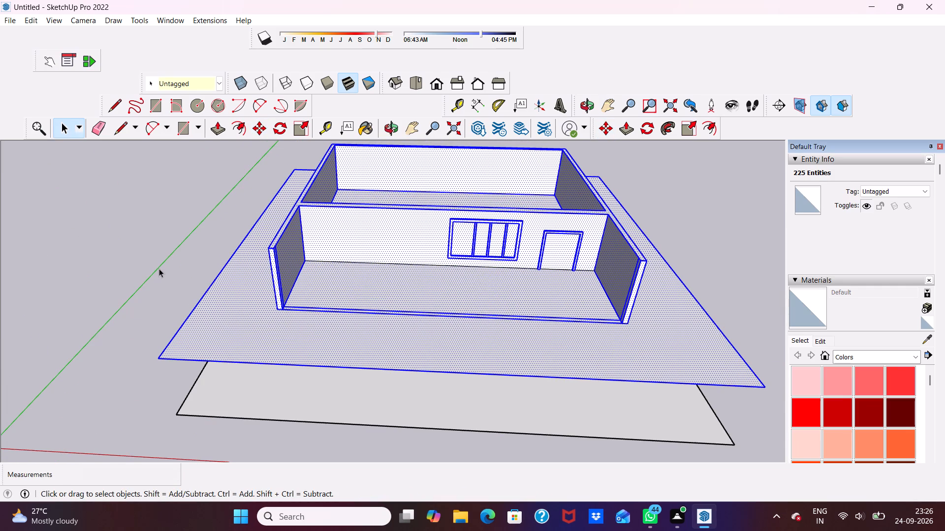
{"action": "left_click", "coordinate": [159, 268]}
Erase the left and front edges of the copied base plane projecting around the upper floor.
{"action": "scroll", "coordinate": [182, 288], "scroll_direction": "down", "scroll_amount": 1}
{"action": "middle_click_drag", "start_coordinate": [182, 289], "coordinate": [363, 158]}
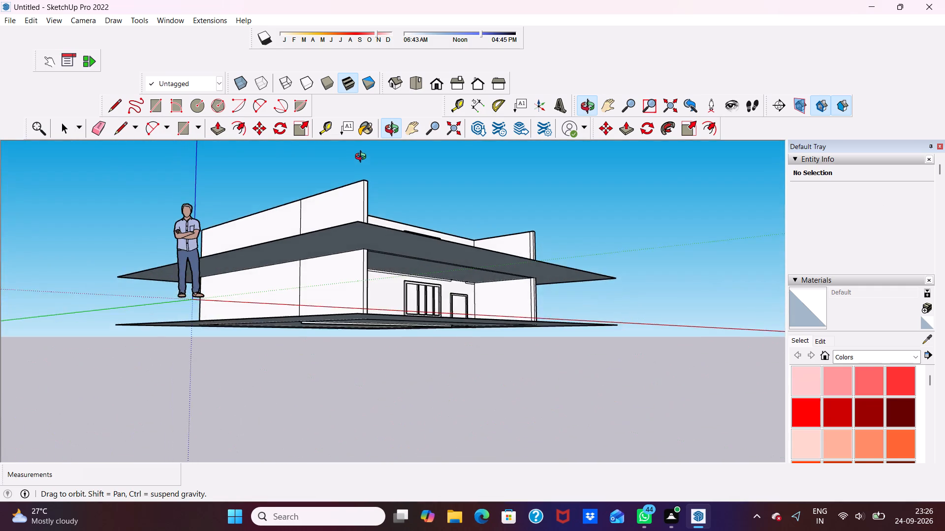
{"action": "middle_click_drag", "start_coordinate": [363, 158], "coordinate": [307, 283]}
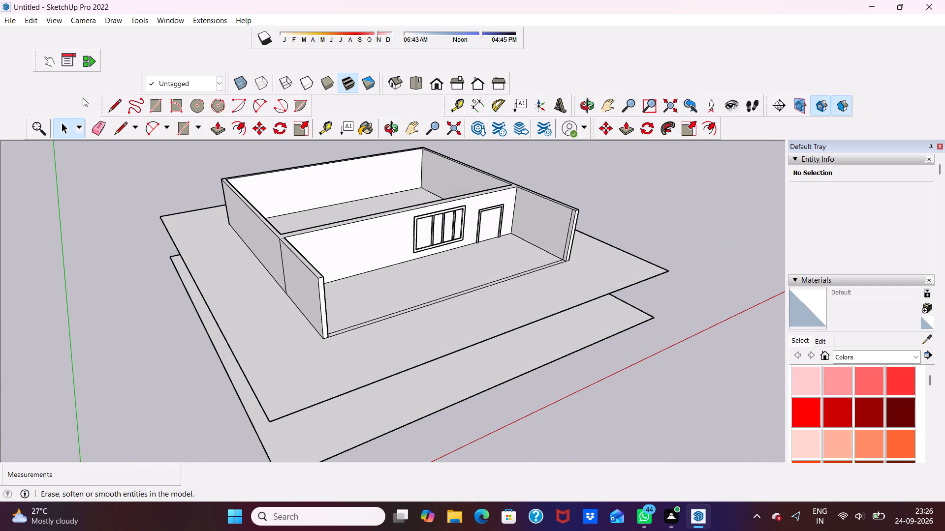
{"action": "left_click", "coordinate": [95, 126]}
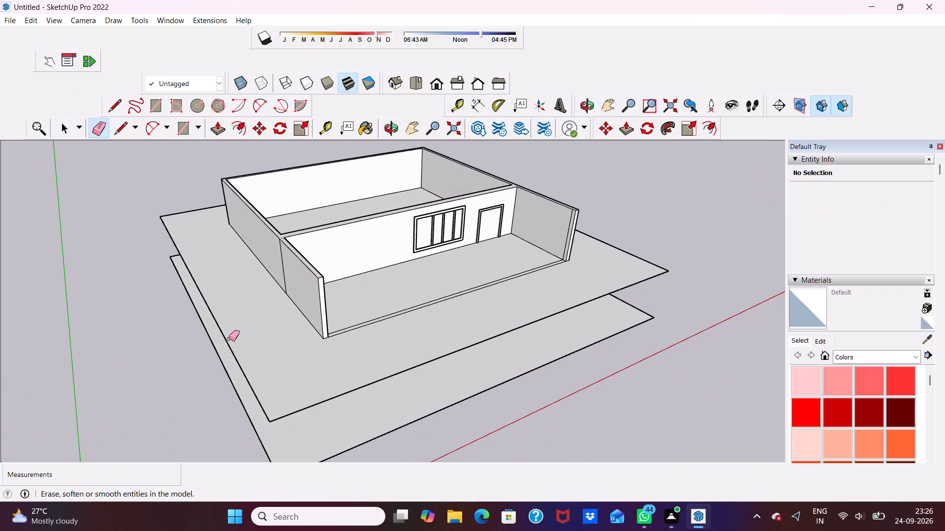
{"action": "left_click", "coordinate": [229, 343]}
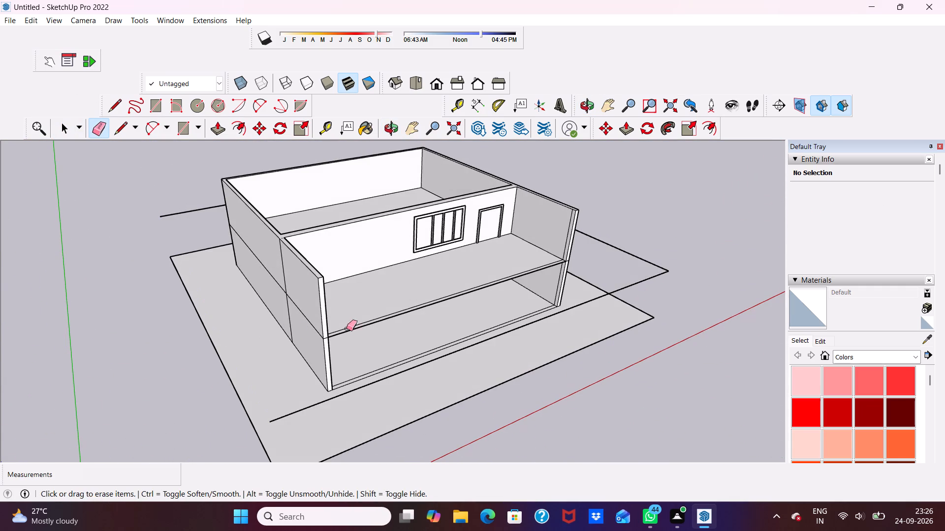
{"action": "scroll", "coordinate": [350, 329], "scroll_direction": "up", "scroll_amount": 4}
{"action": "middle_click_drag", "start_coordinate": [243, 335], "coordinate": [306, 247]}
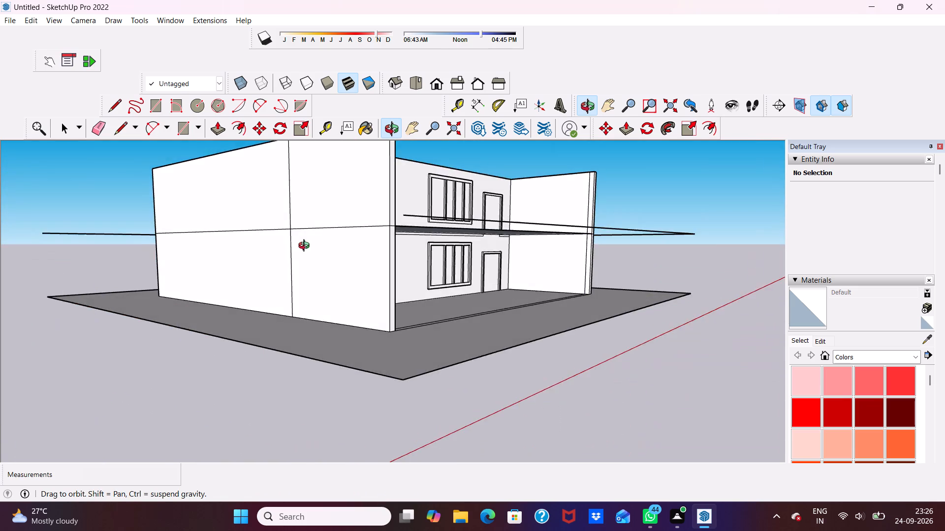
{"action": "middle_click_drag", "start_coordinate": [306, 247], "coordinate": [180, 291]}
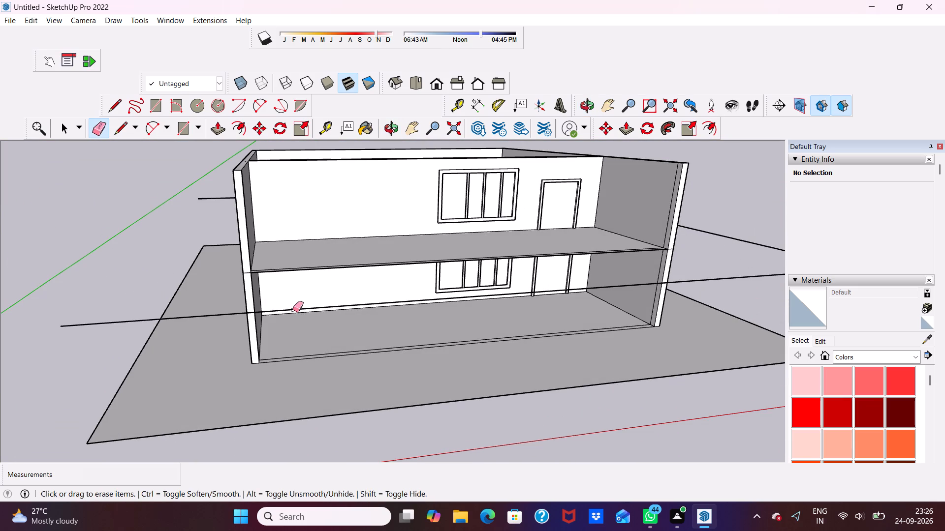
{"action": "left_click", "coordinate": [293, 310]}
Erase the copied base plane's remaining edge beside the door-side wall and the seam line between floors on that wall.
{"action": "scroll", "coordinate": [381, 281], "scroll_direction": "down", "scroll_amount": 6}
{"action": "middle_click_drag", "start_coordinate": [390, 289], "coordinate": [303, 306]}
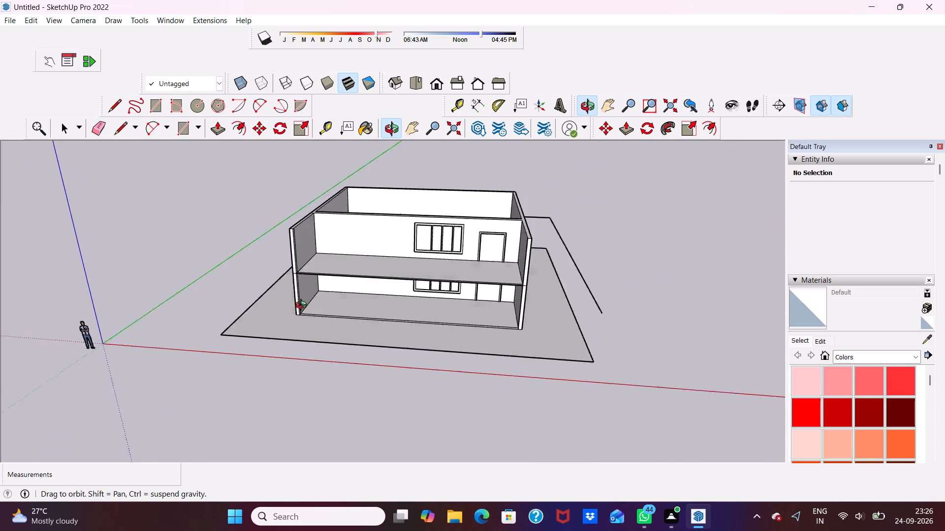
{"action": "middle_click_drag", "start_coordinate": [303, 306], "coordinate": [52, 307]}
{"action": "scroll", "coordinate": [321, 360], "scroll_direction": "up", "scroll_amount": 3}
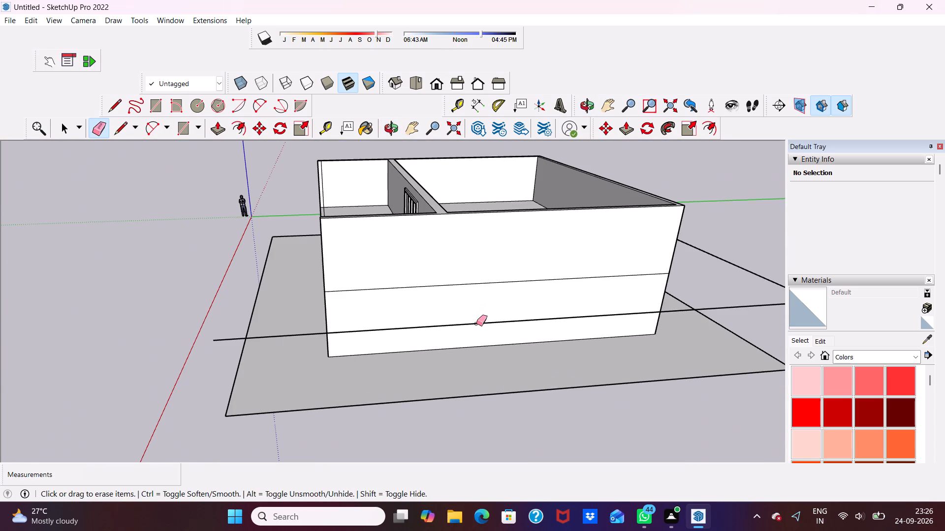
{"action": "left_click", "coordinate": [476, 324]}
{"action": "left_click", "coordinate": [490, 283]}
{"action": "scroll", "coordinate": [480, 289], "scroll_direction": "down", "scroll_amount": 3}
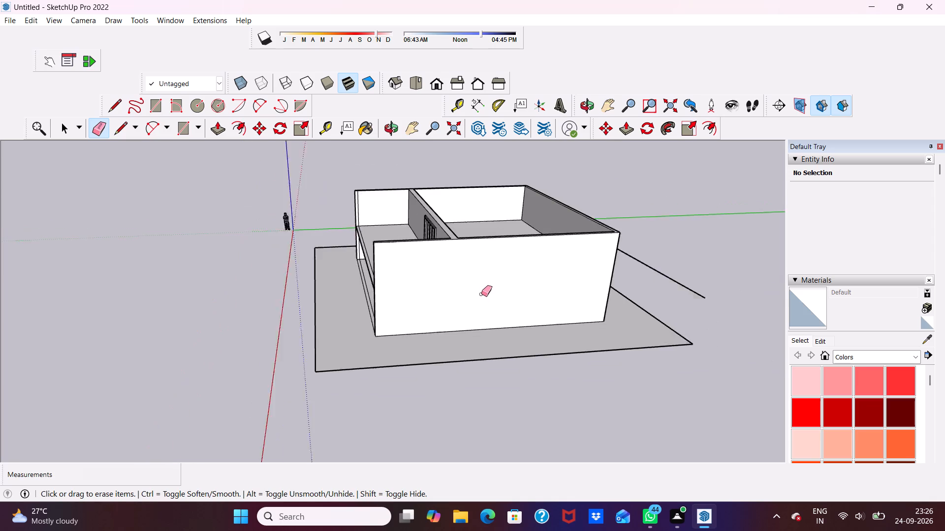
{"action": "scroll", "coordinate": [481, 294], "scroll_direction": "down", "scroll_amount": 2}
Erase the copied base plane's leftover edge behind the house and the seam line between floors on the rear wall.
{"action": "middle_click_drag", "start_coordinate": [484, 295], "coordinate": [159, 272]}
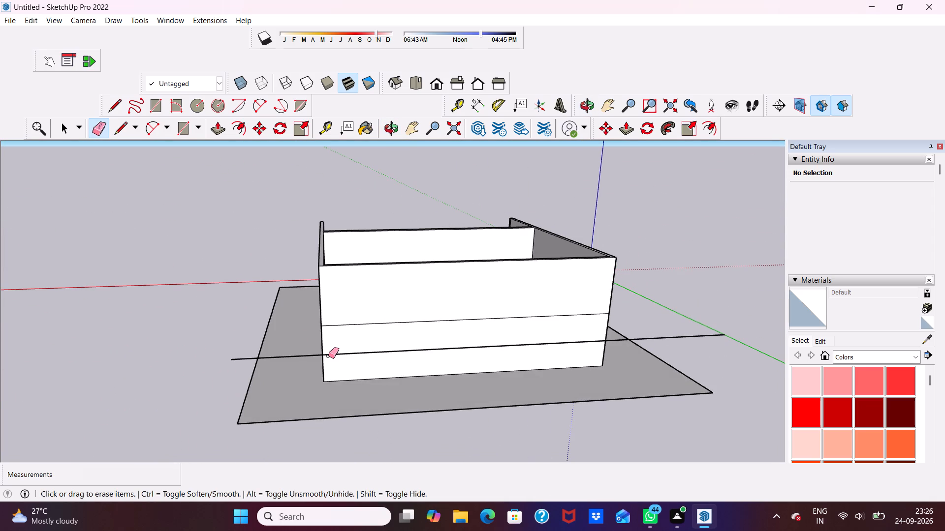
{"action": "left_click", "coordinate": [328, 356]}
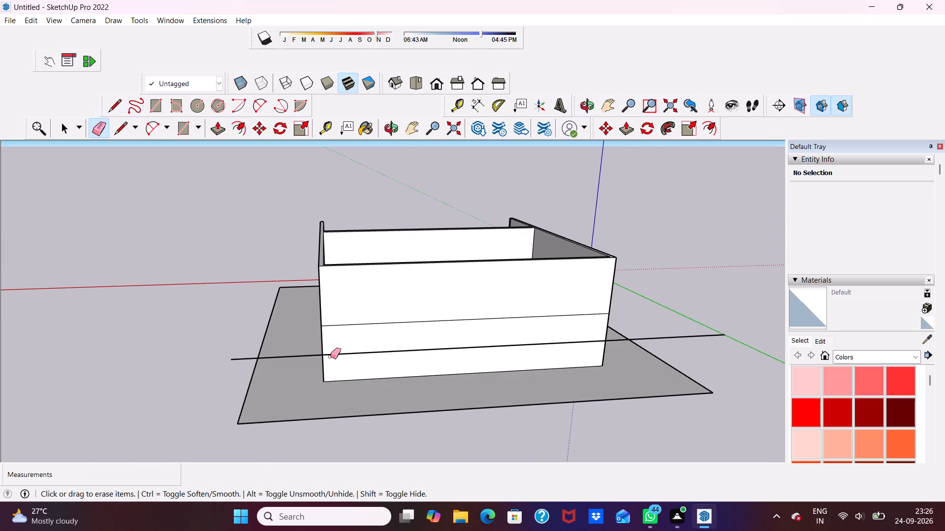
{"action": "left_click", "coordinate": [330, 354]}
{"action": "left_click", "coordinate": [353, 326]}
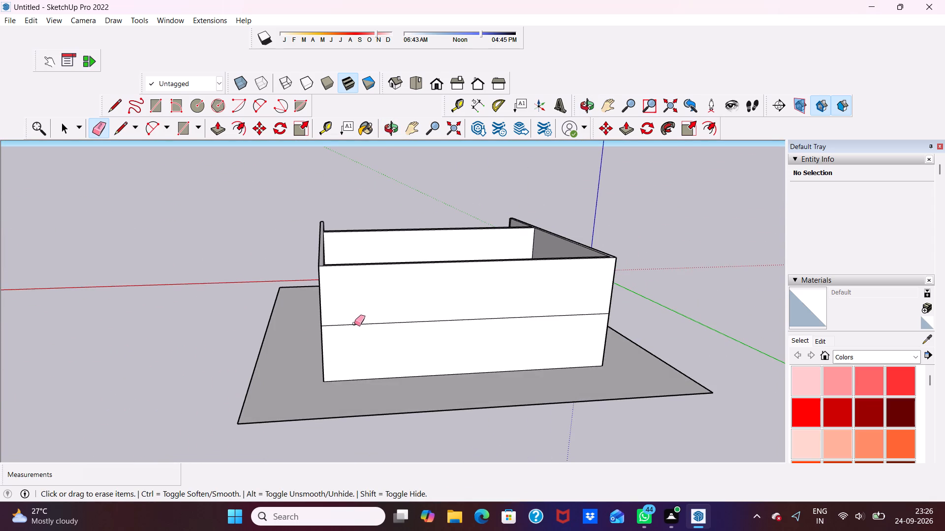
{"action": "left_click", "coordinate": [354, 323]}
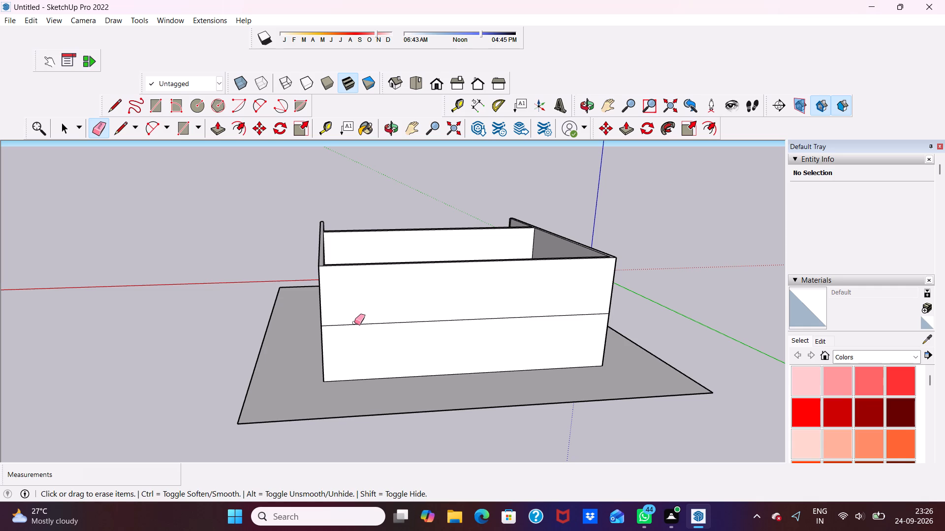
{"action": "left_click", "coordinate": [353, 325]}
{"action": "scroll", "coordinate": [342, 330], "scroll_direction": "down", "scroll_amount": 5}
{"action": "middle_click_drag", "start_coordinate": [419, 350], "coordinate": [318, 360]}
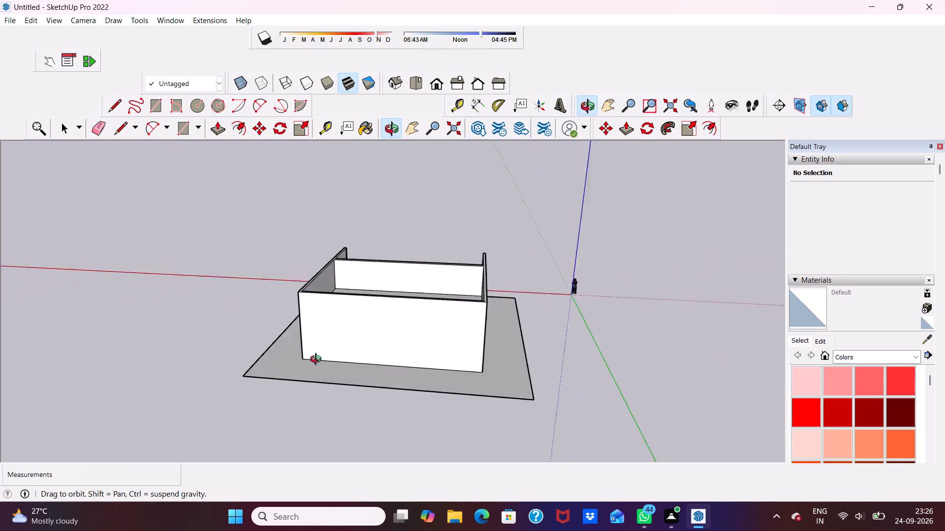
Erase the horizontal seam between floors and the vertical partition line on the side wall opposite the door.
{"action": "middle_click_drag", "start_coordinate": [318, 360], "coordinate": [88, 320]}
{"action": "scroll", "coordinate": [335, 310], "scroll_direction": "up", "scroll_amount": 9}
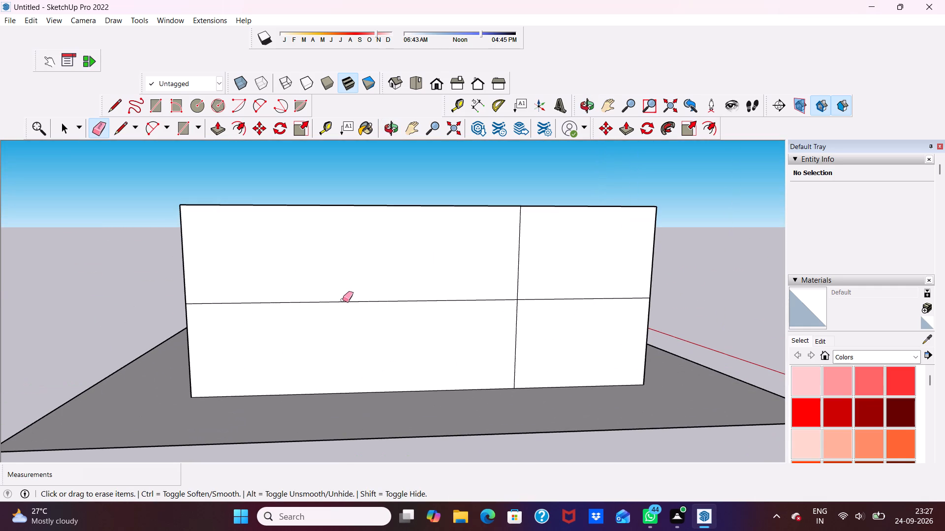
{"action": "left_click", "coordinate": [346, 301]}
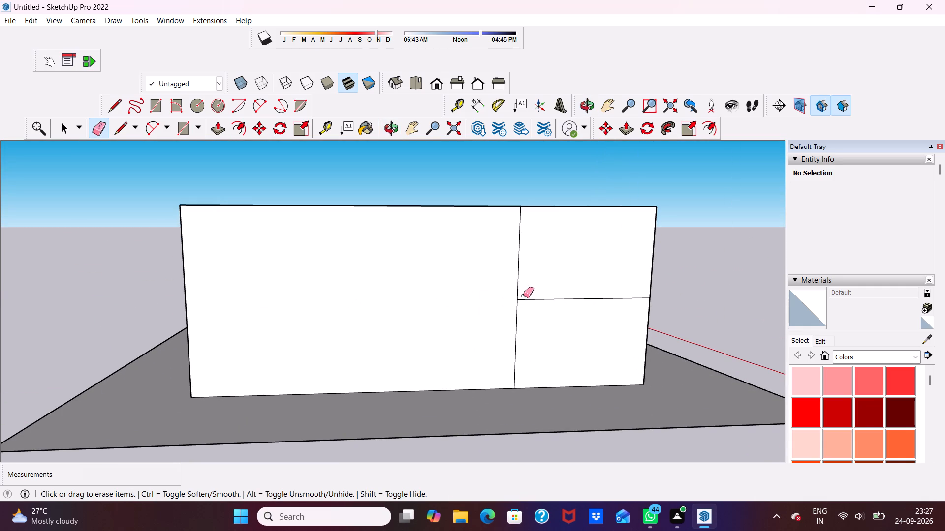
{"action": "left_click", "coordinate": [529, 300]}
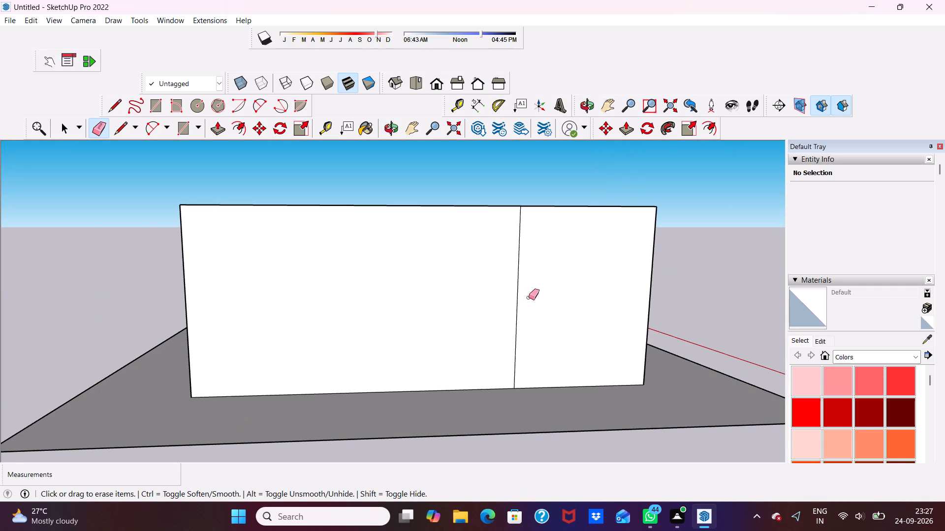
{"action": "left_click", "coordinate": [517, 295]}
{"action": "scroll", "coordinate": [522, 293], "scroll_direction": "down", "scroll_amount": 5}
{"action": "scroll", "coordinate": [521, 303], "scroll_direction": "up", "scroll_amount": 4}
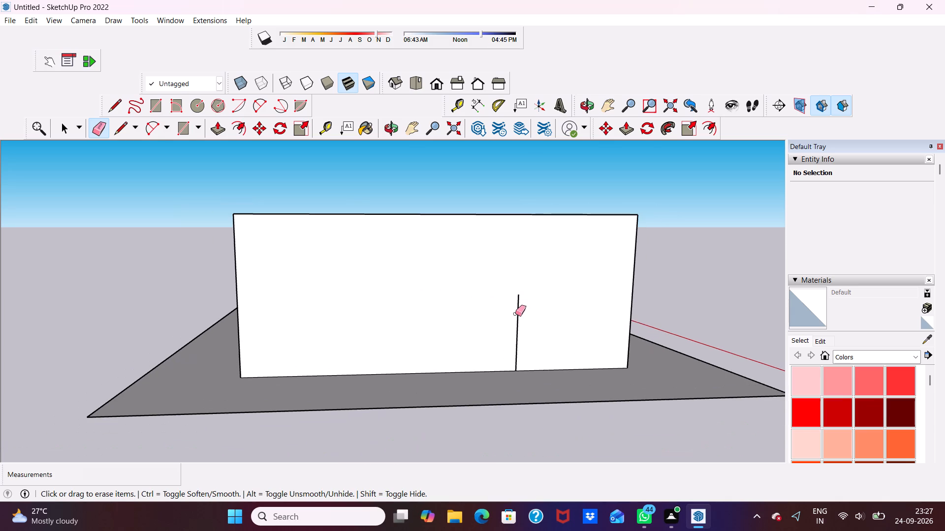
{"action": "left_click", "coordinate": [516, 324]}
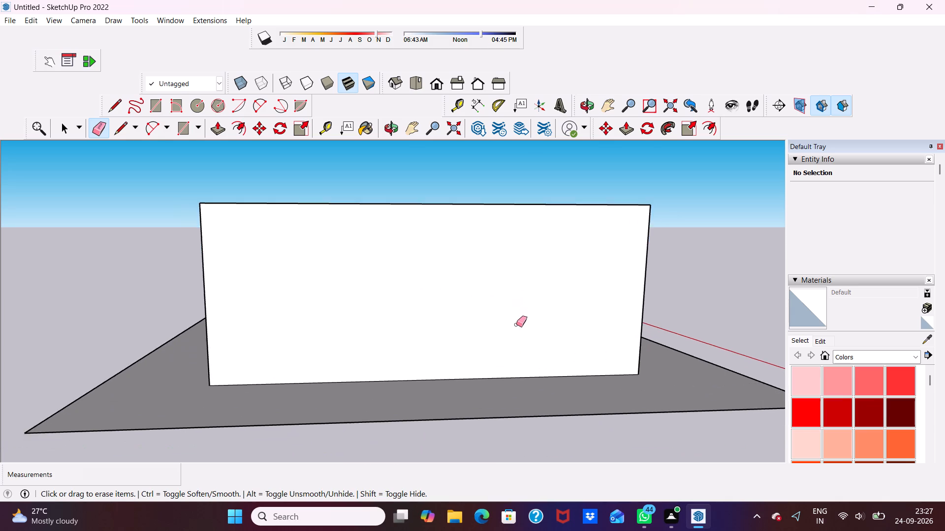
Push/Pull the upper floor's front slab face, in front of the window wall, up by 1".
{"action": "scroll", "coordinate": [516, 324], "scroll_direction": "down", "scroll_amount": 4}
{"action": "middle_click_drag", "start_coordinate": [519, 324], "coordinate": [163, 296]}
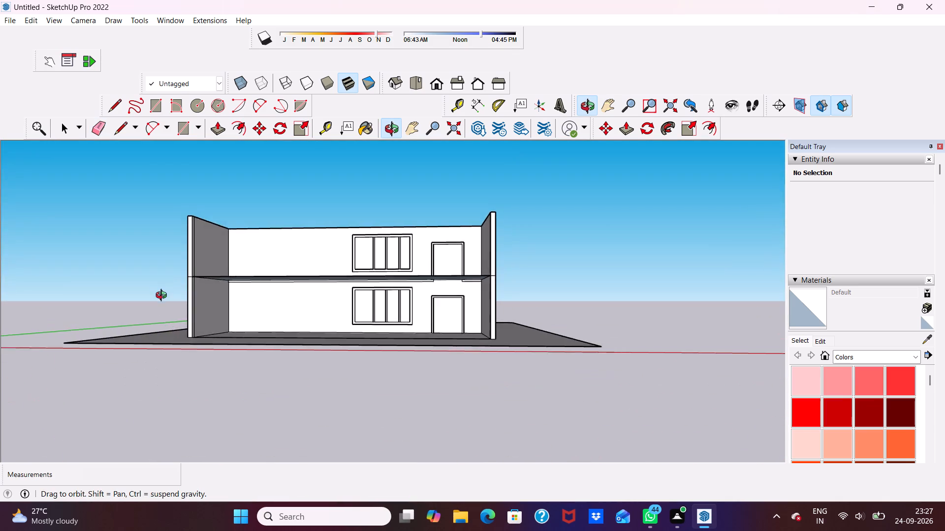
{"action": "middle_click_drag", "start_coordinate": [163, 296], "coordinate": [153, 366]}
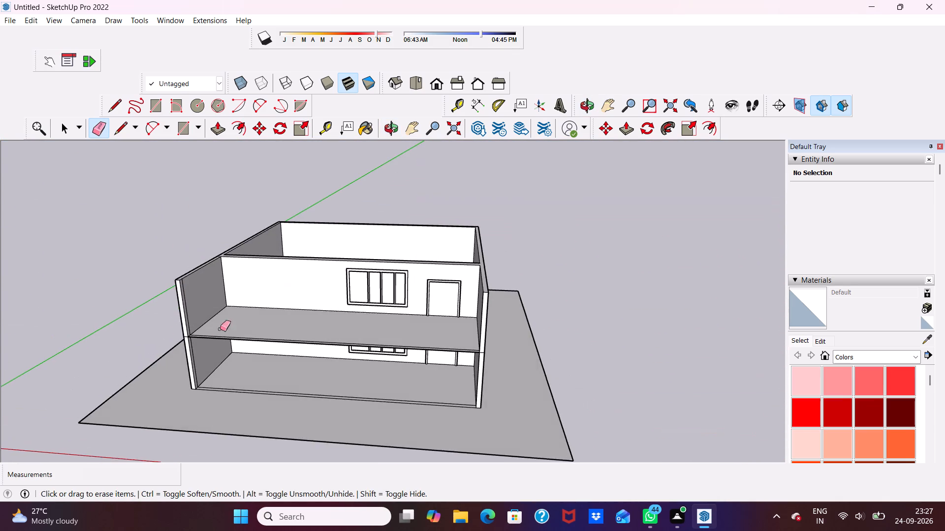
{"action": "scroll", "coordinate": [230, 325], "scroll_direction": "up", "scroll_amount": 7}
{"action": "key", "text": "space"}
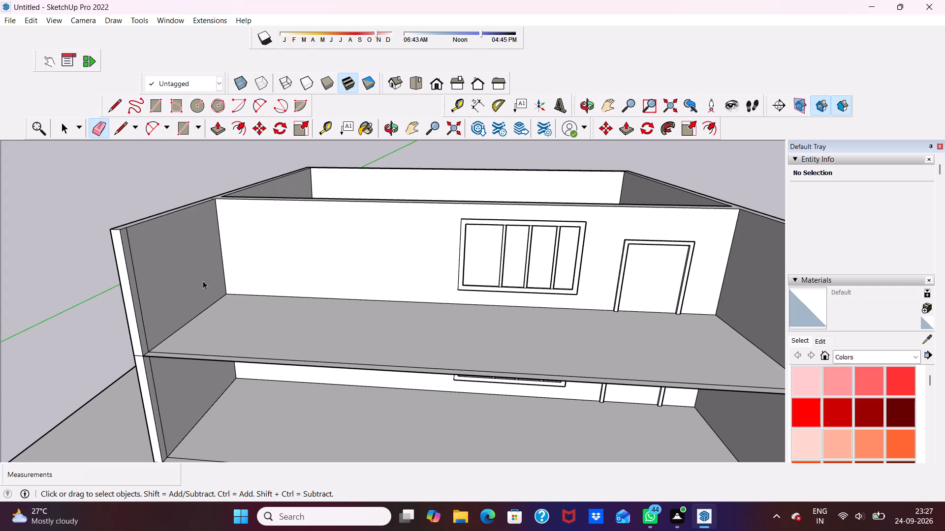
{"action": "middle_click_drag", "start_coordinate": [197, 332], "coordinate": [201, 196]}
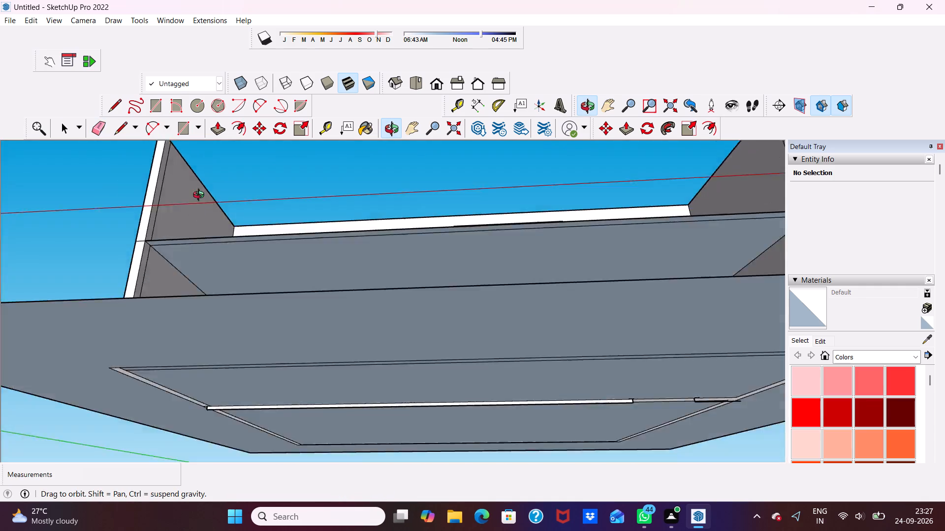
{"action": "middle_click_drag", "start_coordinate": [201, 196], "coordinate": [191, 275]}
{"action": "scroll", "coordinate": [250, 279], "scroll_direction": "up", "scroll_amount": 4}
{"action": "scroll", "coordinate": [280, 293], "scroll_direction": "down", "scroll_amount": 5}
{"action": "middle_click_drag", "start_coordinate": [280, 293], "coordinate": [274, 343]}
{"action": "left_click", "coordinate": [275, 341]}
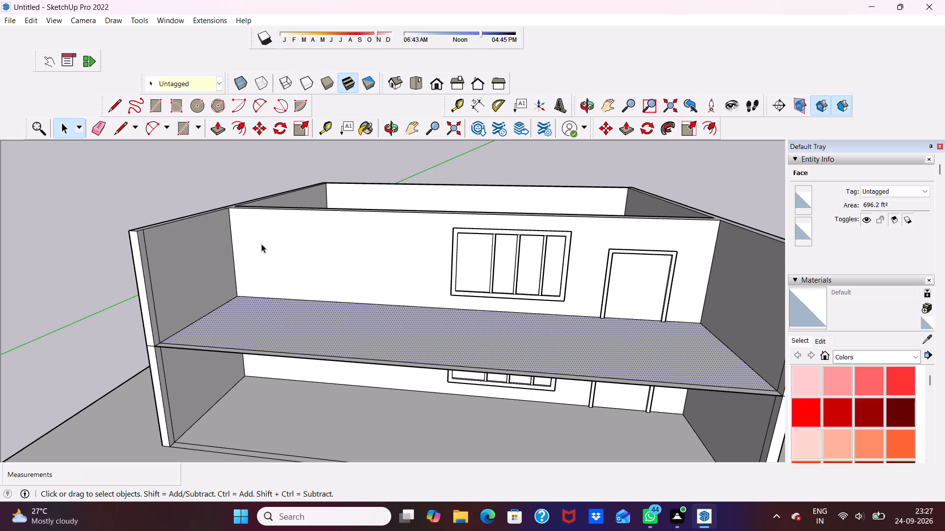
{"action": "left_click", "coordinate": [215, 129]}
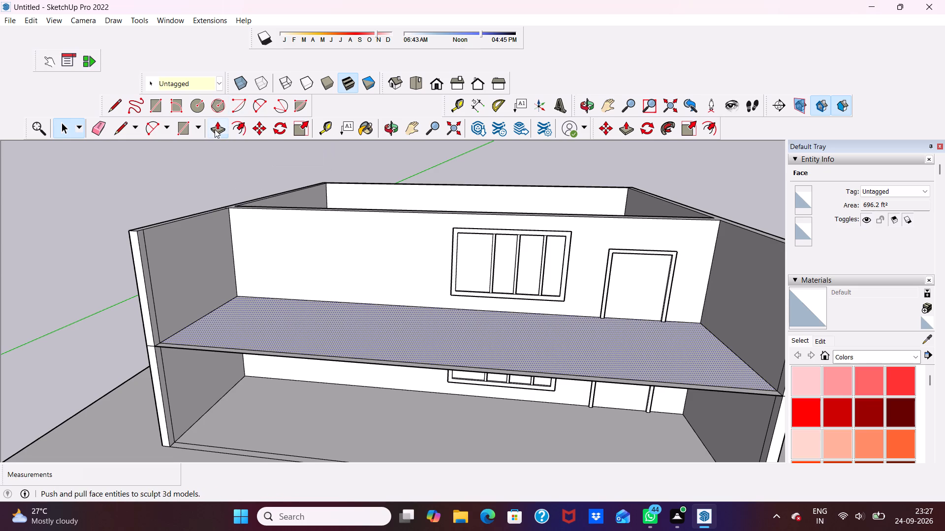
{"action": "left_click", "coordinate": [221, 317]}
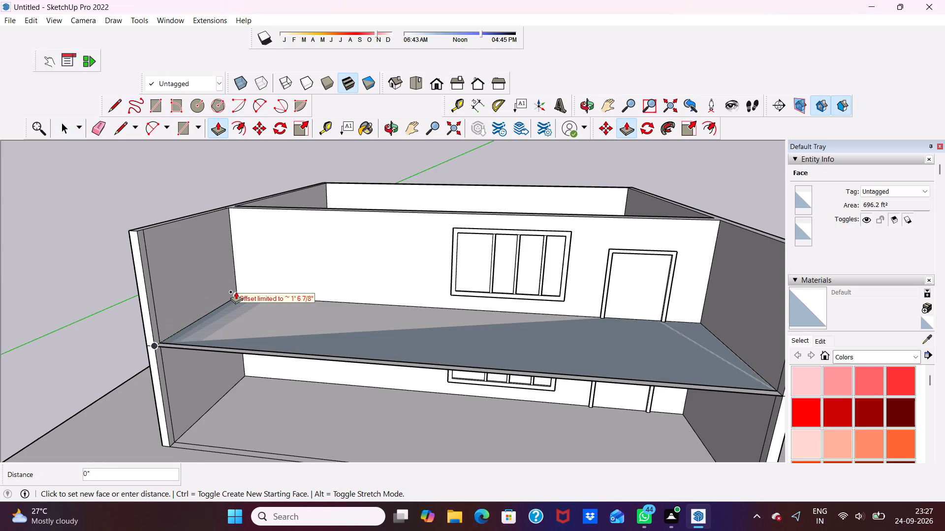
{"action": "scroll", "coordinate": [236, 292], "scroll_direction": "down", "scroll_amount": 5}
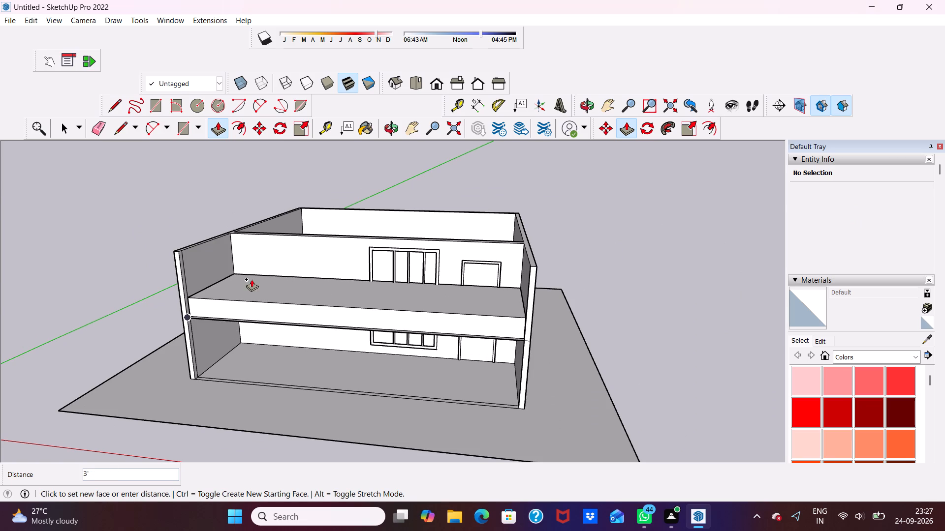
{"action": "key", "text": "1"}
{"action": "key", "text": "shift+quotedbl"}
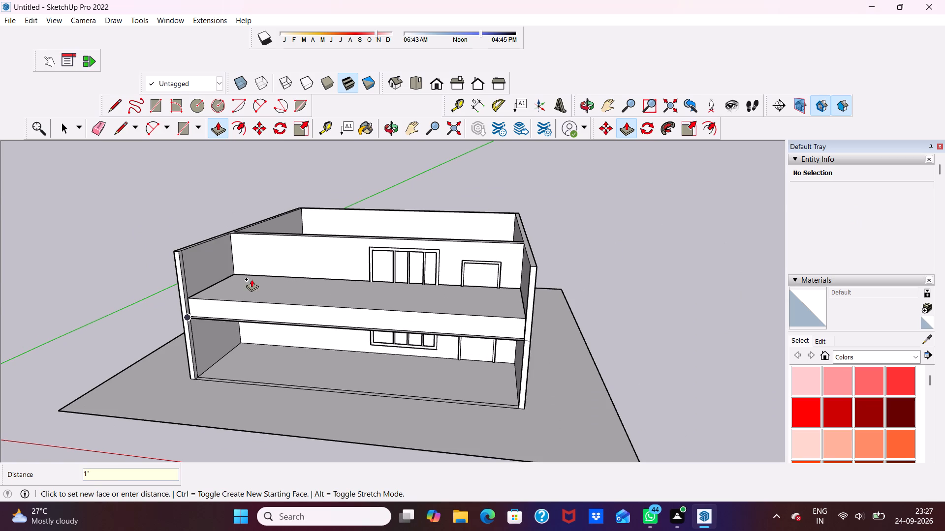
{"action": "key", "text": "Return"}
Raise the narrow front strip of the upper floor slab by 1" to sit level with the floor behind it.
{"action": "scroll", "coordinate": [270, 302], "scroll_direction": "up", "scroll_amount": 4}
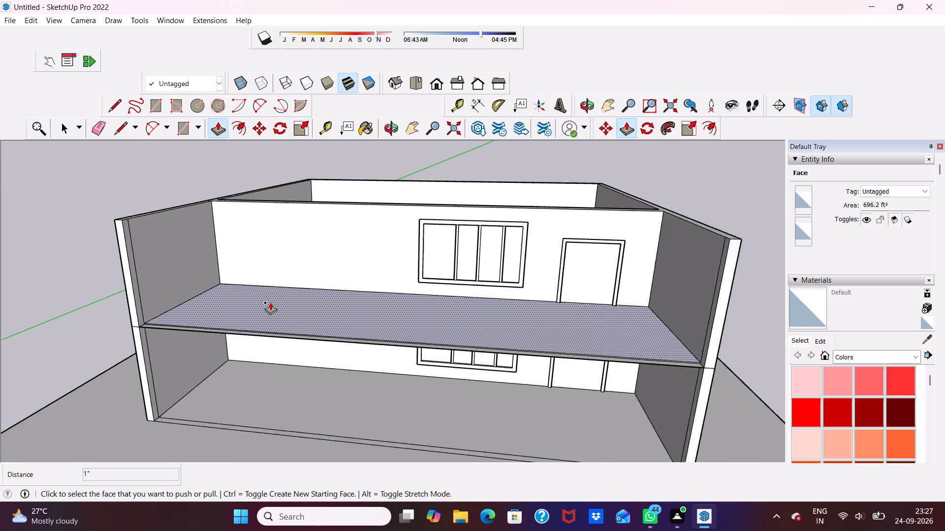
{"action": "scroll", "coordinate": [270, 302], "scroll_direction": "up", "scroll_amount": 2}
{"action": "middle_click_drag", "start_coordinate": [252, 329], "coordinate": [273, 167]}
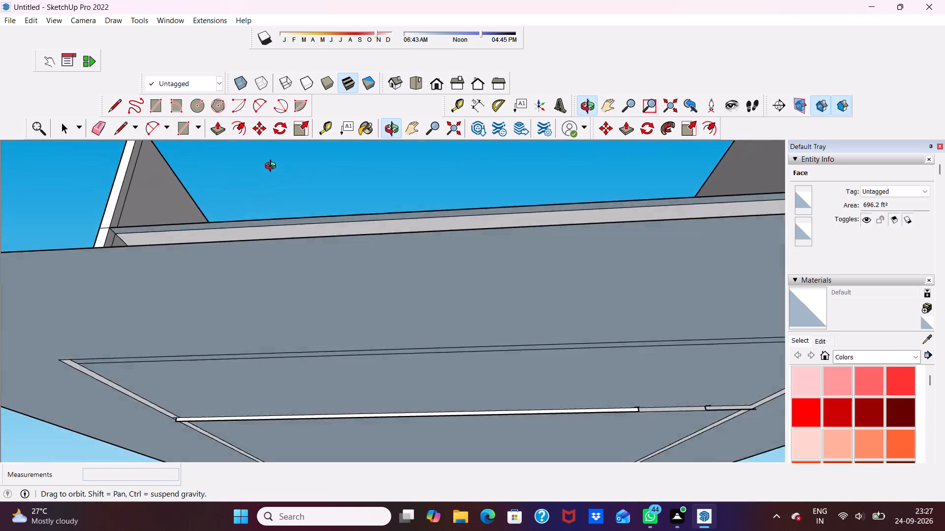
{"action": "middle_click_drag", "start_coordinate": [273, 167], "coordinate": [306, 304]}
{"action": "scroll", "coordinate": [306, 304], "scroll_direction": "up", "scroll_amount": 6}
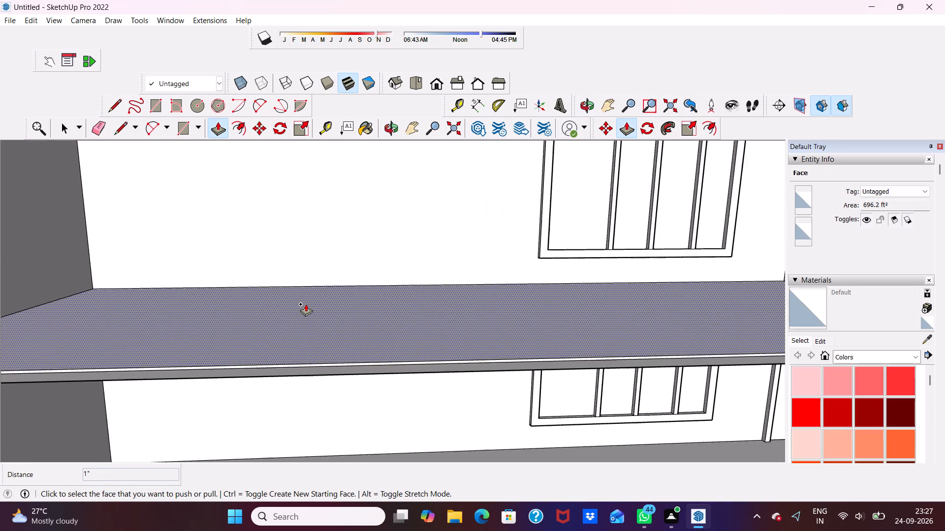
{"action": "scroll", "coordinate": [202, 364], "scroll_direction": "up", "scroll_amount": 13}
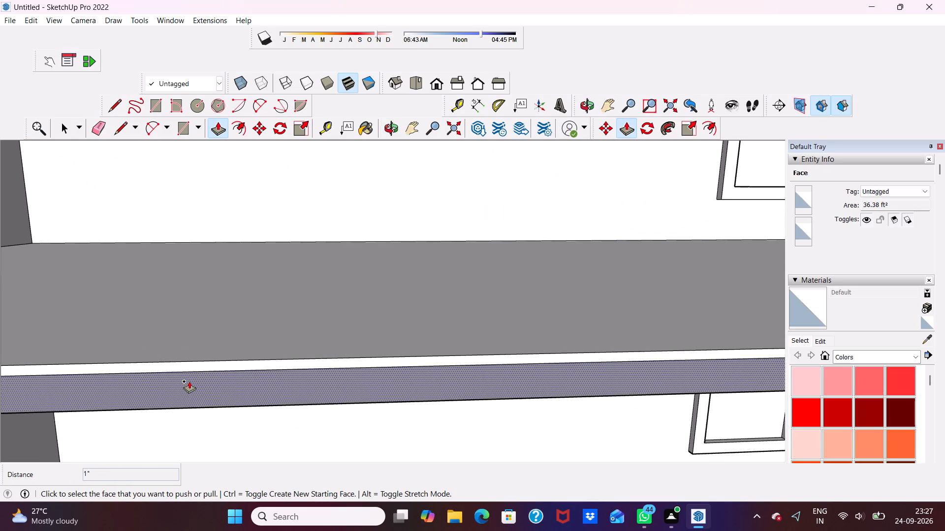
{"action": "scroll", "coordinate": [189, 381], "scroll_direction": "down", "scroll_amount": 10}
{"action": "scroll", "coordinate": [206, 374], "scroll_direction": "up", "scroll_amount": 5}
{"action": "scroll", "coordinate": [209, 378], "scroll_direction": "down", "scroll_amount": 9}
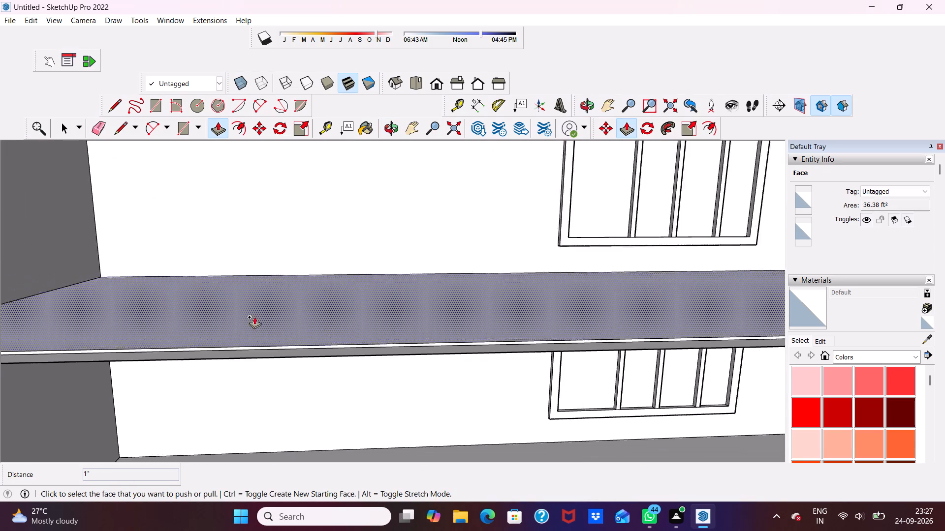
{"action": "scroll", "coordinate": [254, 317], "scroll_direction": "down", "scroll_amount": 7}
{"action": "middle_click_drag", "start_coordinate": [277, 325], "coordinate": [261, 220]}
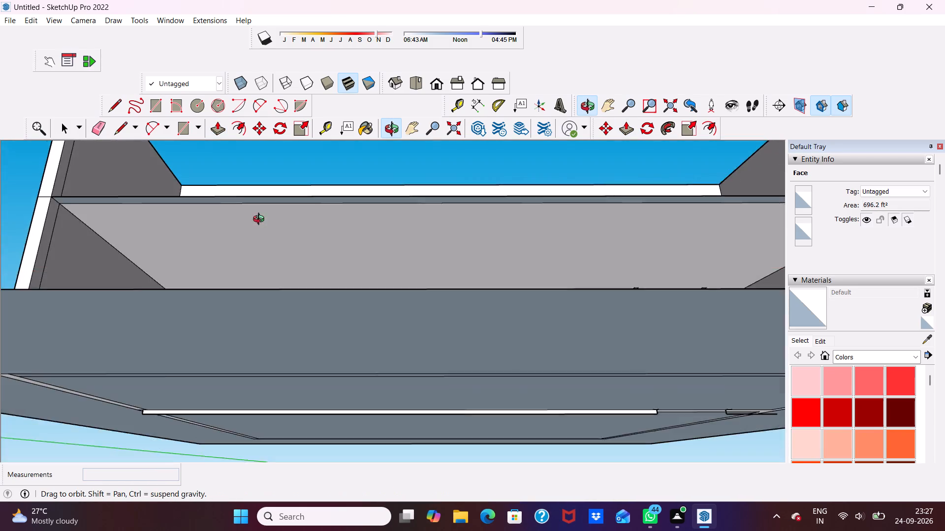
{"action": "middle_click_drag", "start_coordinate": [261, 220], "coordinate": [293, 346]}
{"action": "scroll", "coordinate": [293, 346], "scroll_direction": "up", "scroll_amount": 6}
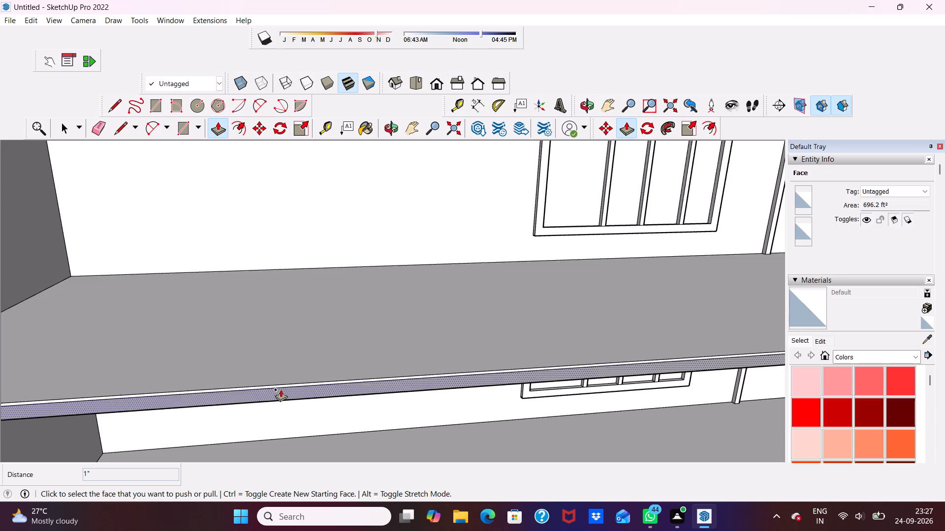
{"action": "left_click", "coordinate": [281, 390]}
{"action": "scroll", "coordinate": [294, 366], "scroll_direction": "down", "scroll_amount": 5}
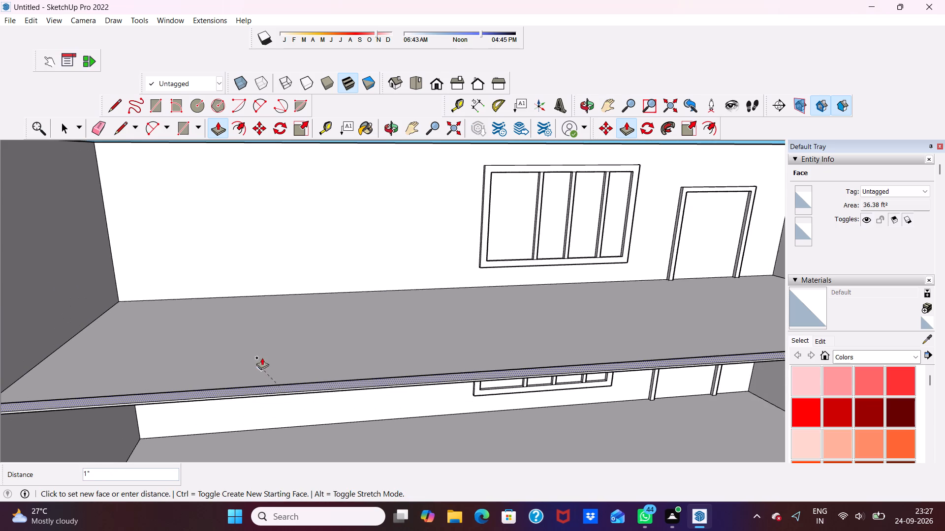
{"action": "left_click", "coordinate": [264, 348]}
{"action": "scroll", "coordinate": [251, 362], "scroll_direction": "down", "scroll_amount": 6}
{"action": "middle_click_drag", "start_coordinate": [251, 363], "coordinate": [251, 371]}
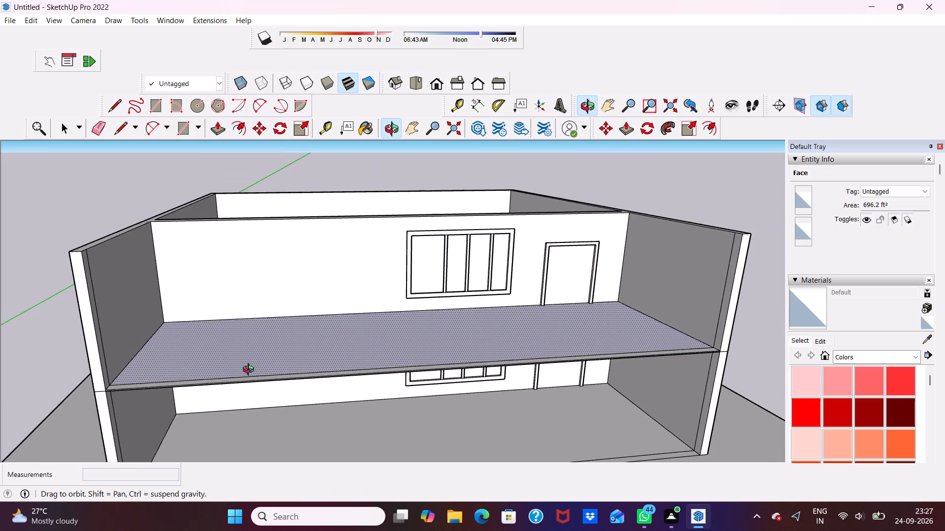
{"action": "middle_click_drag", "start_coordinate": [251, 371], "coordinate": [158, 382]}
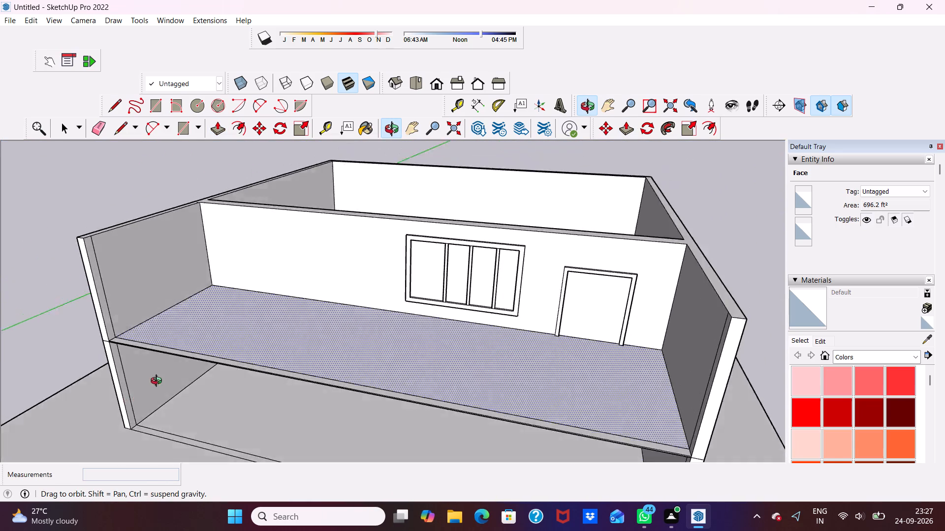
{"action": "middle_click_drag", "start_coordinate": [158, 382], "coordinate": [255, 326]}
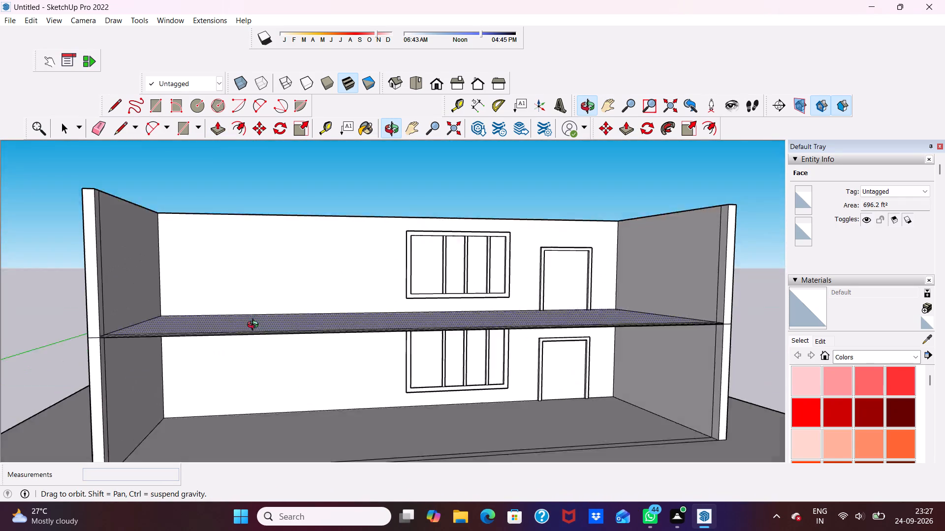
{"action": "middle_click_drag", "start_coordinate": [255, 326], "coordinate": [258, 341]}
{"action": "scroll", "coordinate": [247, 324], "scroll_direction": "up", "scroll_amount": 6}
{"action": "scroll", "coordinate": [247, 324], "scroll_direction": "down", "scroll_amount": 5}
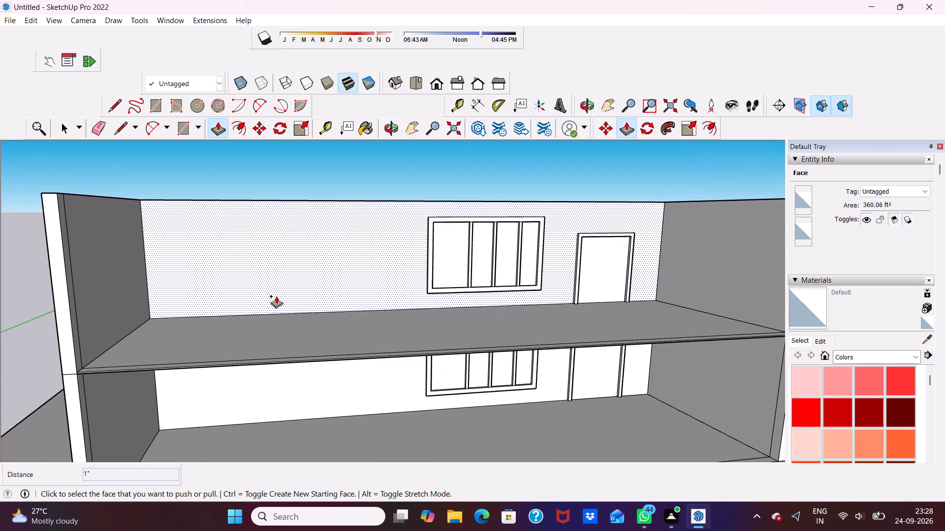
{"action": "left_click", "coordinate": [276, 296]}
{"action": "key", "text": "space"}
Extrude the narrow front strip of the upper floor slab up 4' as a balcony parapet between the side walls.
{"action": "scroll", "coordinate": [291, 304], "scroll_direction": "down", "scroll_amount": 5}
{"action": "middle_click_drag", "start_coordinate": [314, 304], "coordinate": [232, 391]}
{"action": "scroll", "coordinate": [232, 391], "scroll_direction": "up", "scroll_amount": 7}
{"action": "scroll", "coordinate": [304, 357], "scroll_direction": "down", "scroll_amount": 4}
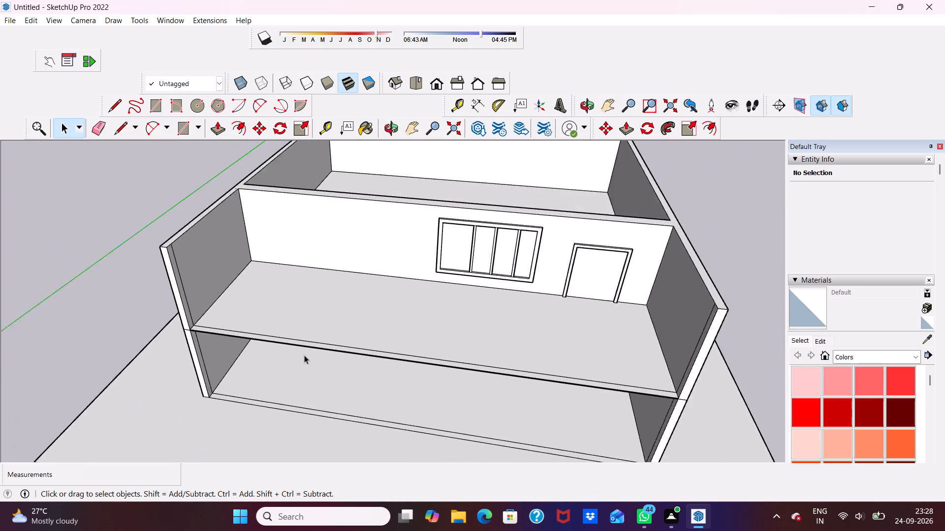
{"action": "scroll", "coordinate": [304, 355], "scroll_direction": "down", "scroll_amount": 2}
{"action": "scroll", "coordinate": [239, 321], "scroll_direction": "up", "scroll_amount": 5}
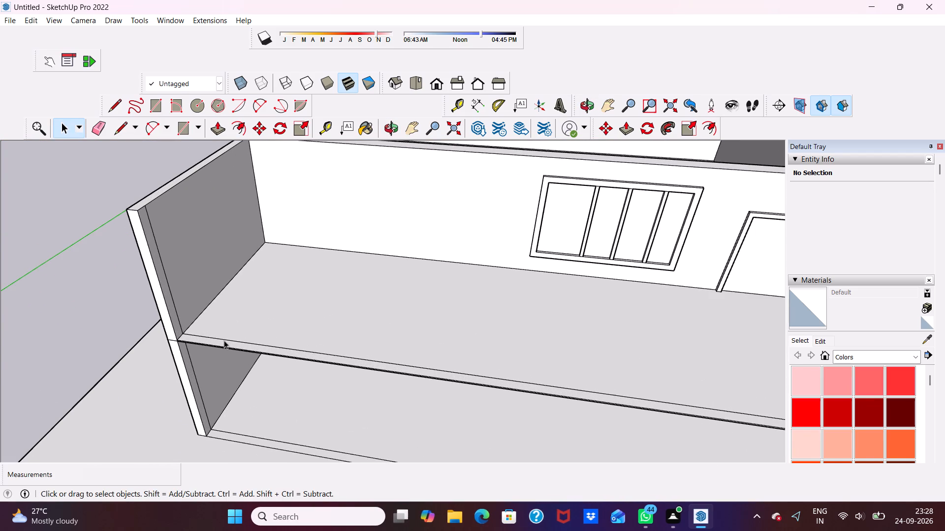
{"action": "left_click", "coordinate": [224, 340]}
{"action": "left_click", "coordinate": [223, 341]}
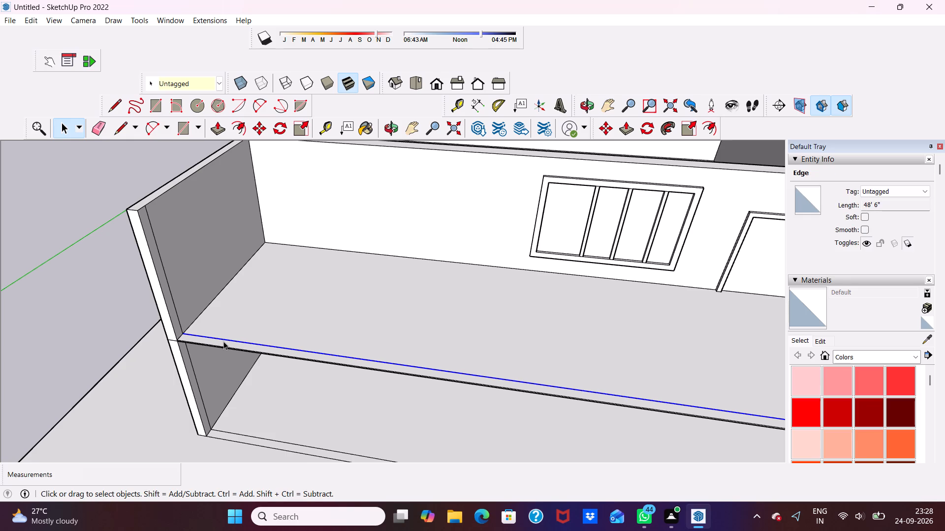
{"action": "left_click", "coordinate": [222, 343]}
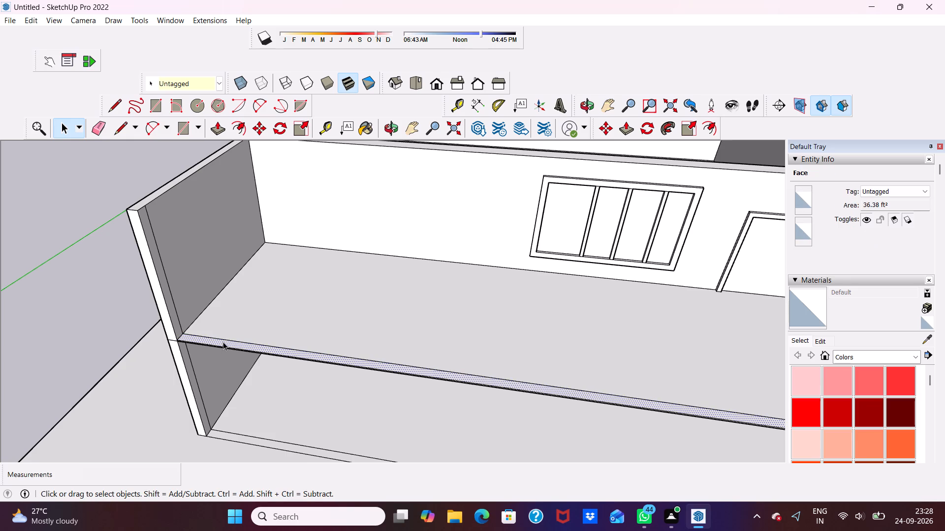
{"action": "scroll", "coordinate": [224, 341], "scroll_direction": "up", "scroll_amount": 1}
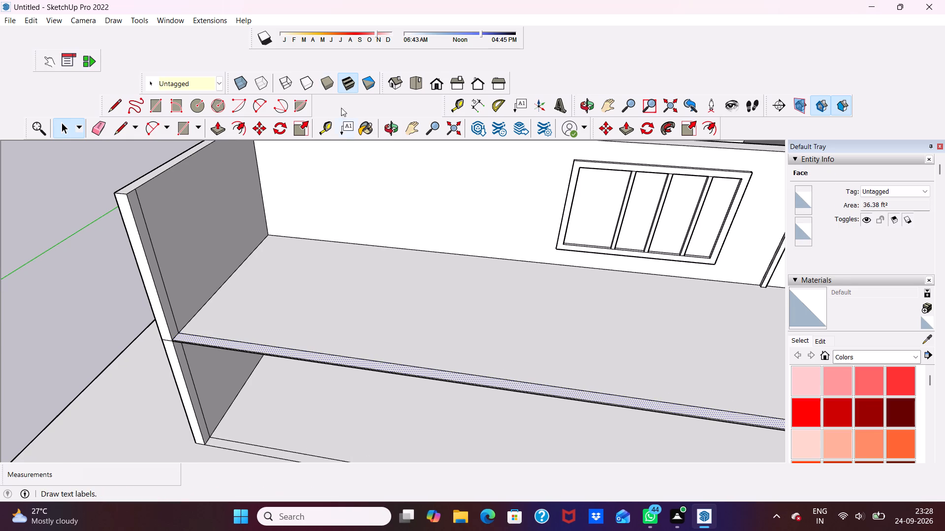
{"action": "left_click", "coordinate": [219, 127]}
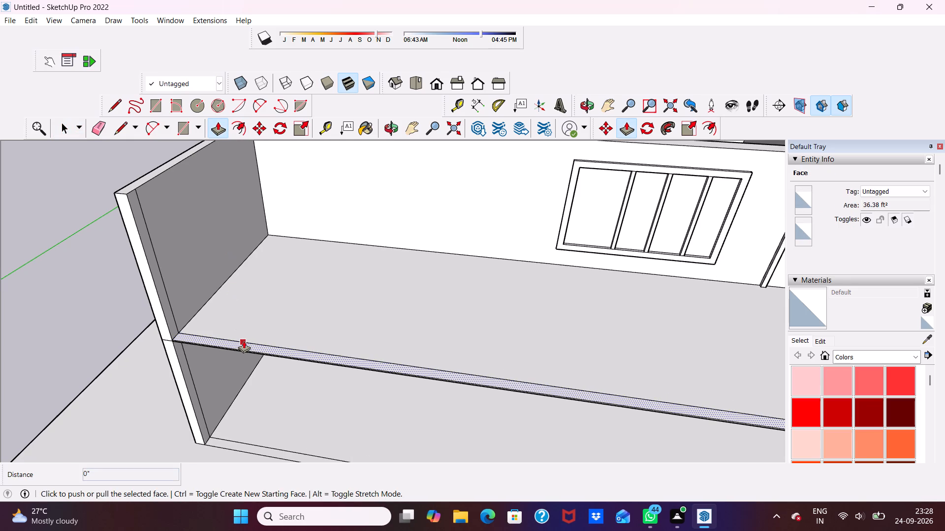
{"action": "left_click", "coordinate": [244, 341]}
{"action": "scroll", "coordinate": [244, 315], "scroll_direction": "down", "scroll_amount": 9}
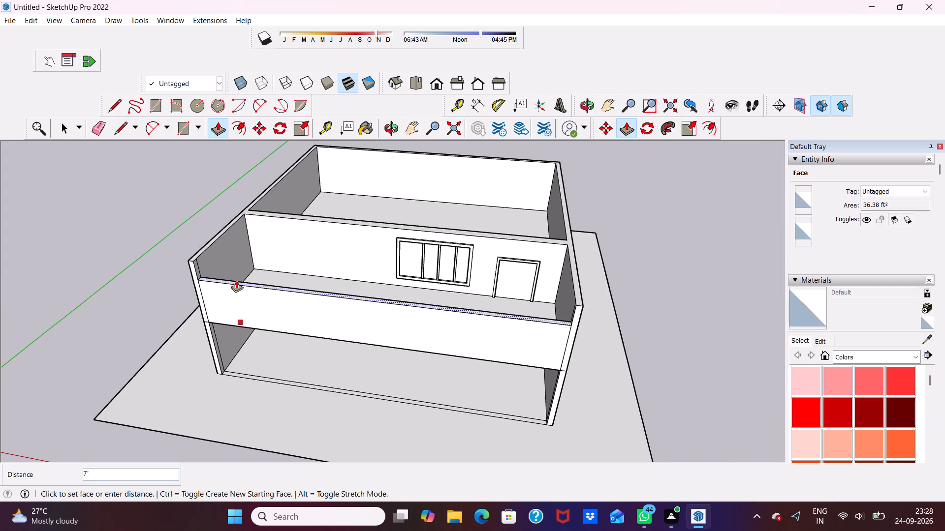
{"action": "type", "text": "4'"}
{"action": "key", "text": "Return"}
{"action": "scroll", "coordinate": [236, 280], "scroll_direction": "down", "scroll_amount": 4}
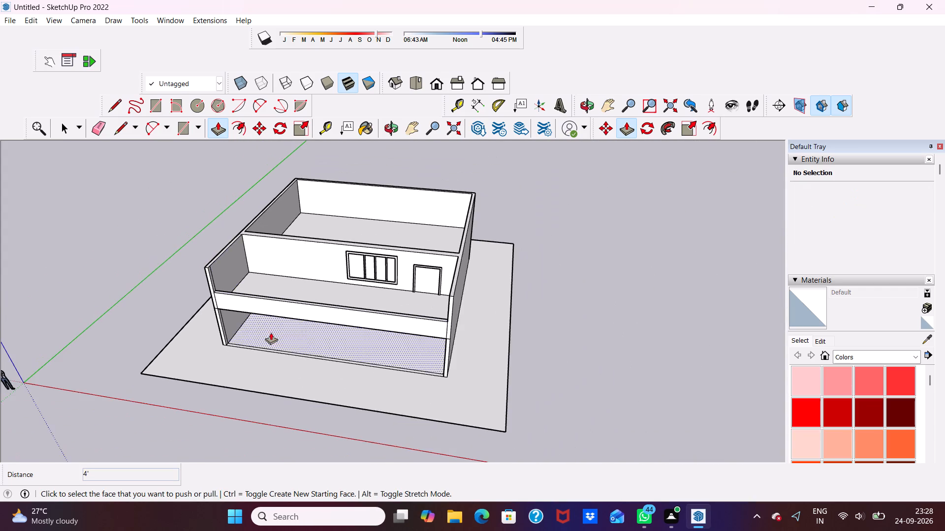
{"action": "middle_click_drag", "start_coordinate": [272, 333], "coordinate": [346, 254]}
{"action": "scroll", "coordinate": [346, 254], "scroll_direction": "up", "scroll_amount": 5}
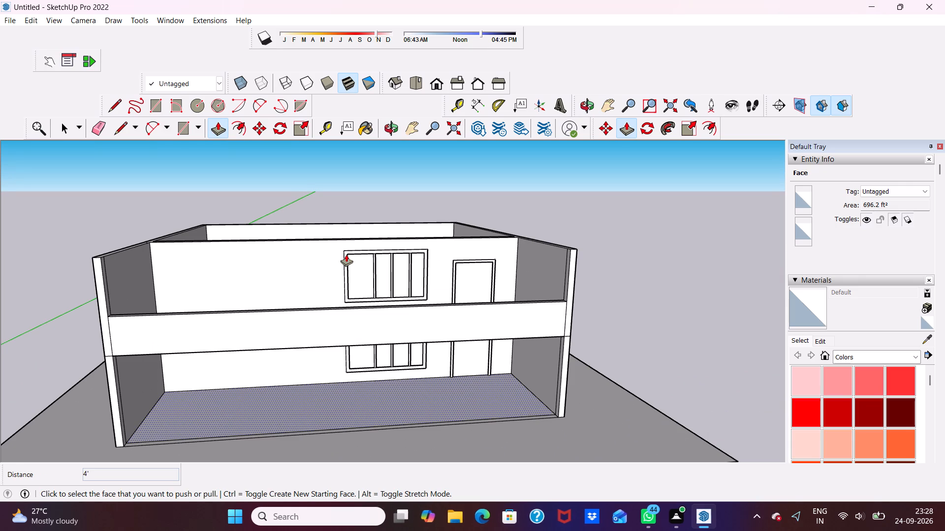
Erase the vertical seam between the balcony parapet and the side wall at the end opposite the door.
{"action": "key", "text": "space"}
{"action": "scroll", "coordinate": [346, 254], "scroll_direction": "up", "scroll_amount": 3}
{"action": "scroll", "coordinate": [255, 309], "scroll_direction": "down", "scroll_amount": 6}
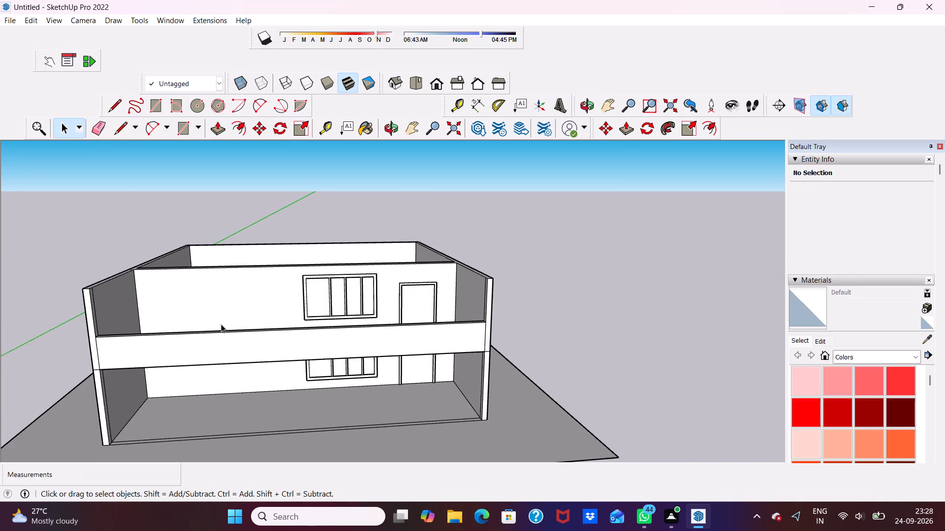
{"action": "scroll", "coordinate": [200, 341], "scroll_direction": "down", "scroll_amount": 2}
{"action": "scroll", "coordinate": [140, 348], "scroll_direction": "up", "scroll_amount": 4}
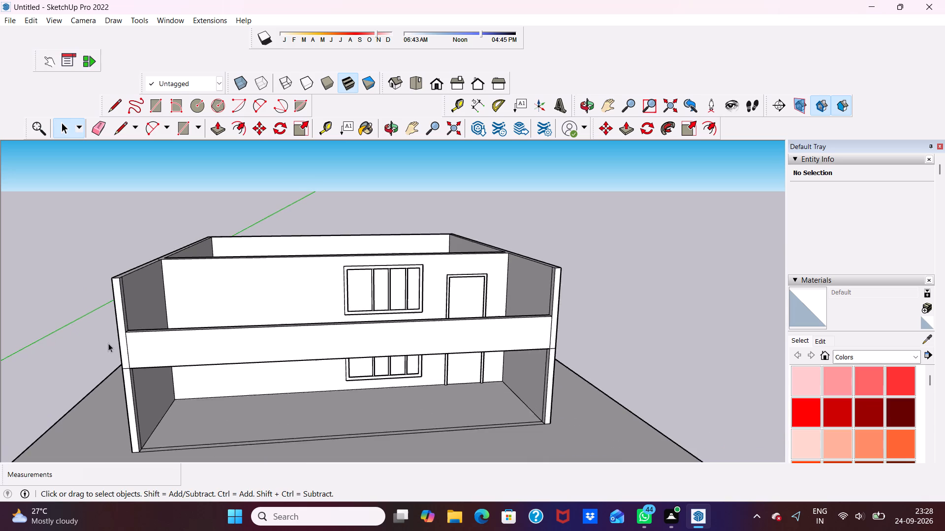
{"action": "scroll", "coordinate": [108, 343], "scroll_direction": "up", "scroll_amount": 5}
{"action": "left_click_drag", "start_coordinate": [100, 124], "coordinate": [102, 129]}
{"action": "left_click", "coordinate": [128, 350]}
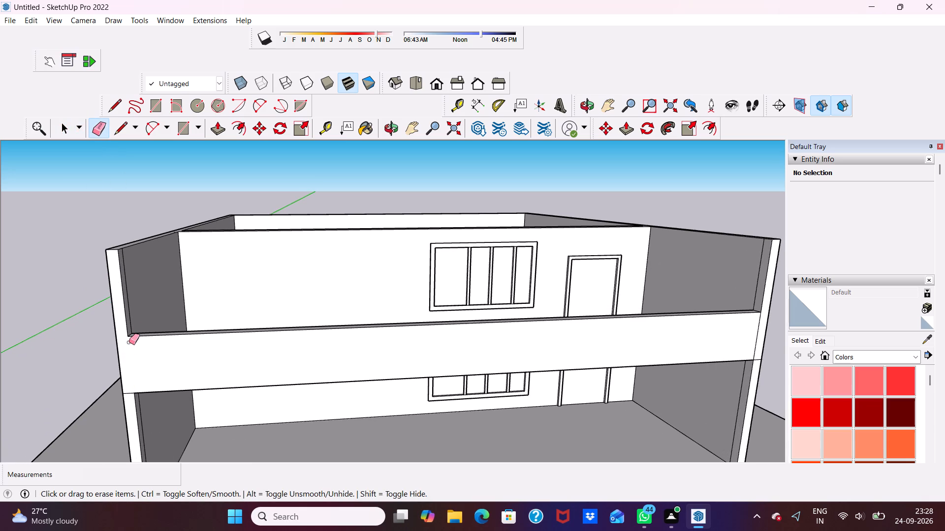
{"action": "key", "text": "space"}
Examine the two-floor shell and its new balcony parapet from above, below and the front.
{"action": "scroll", "coordinate": [135, 339], "scroll_direction": "down", "scroll_amount": 4}
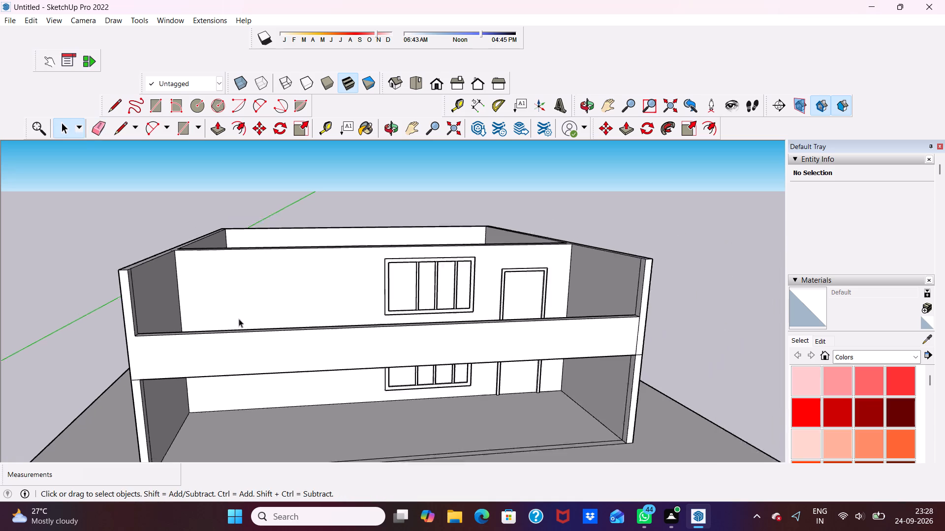
{"action": "scroll", "coordinate": [239, 319], "scroll_direction": "down", "scroll_amount": 2}
{"action": "middle_click_drag", "start_coordinate": [283, 288], "coordinate": [240, 400]}
{"action": "scroll", "coordinate": [313, 247], "scroll_direction": "down", "scroll_amount": 5}
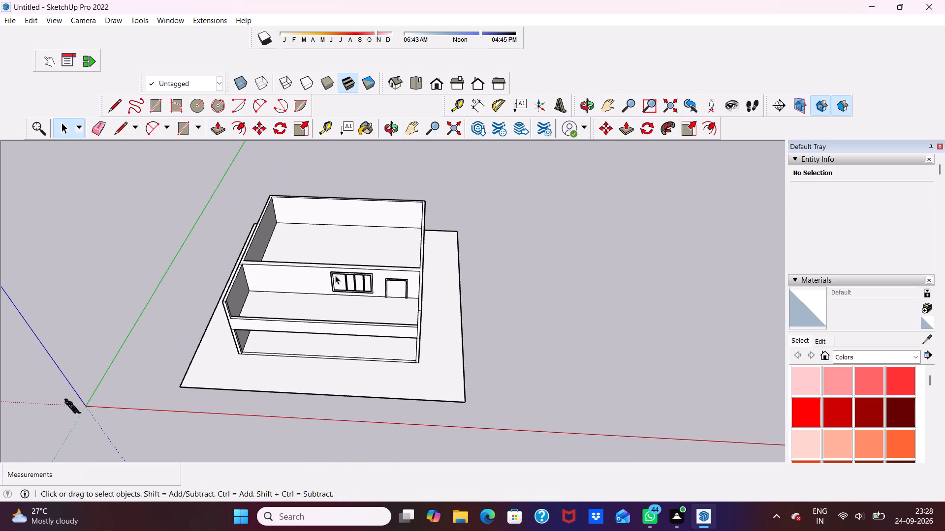
{"action": "scroll", "coordinate": [337, 250], "scroll_direction": "up", "scroll_amount": 3}
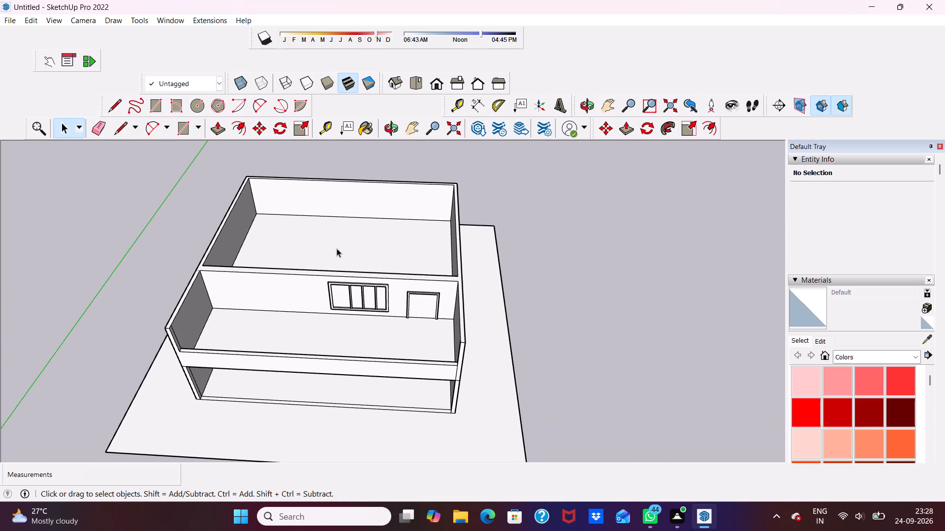
{"action": "scroll", "coordinate": [337, 248], "scroll_direction": "up", "scroll_amount": 3}
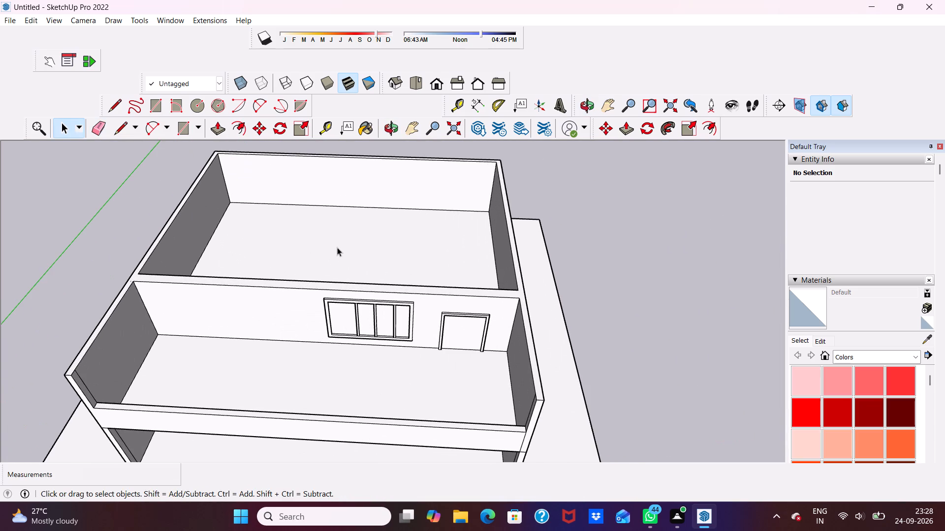
{"action": "middle_click_drag", "start_coordinate": [337, 247], "coordinate": [352, 164]}
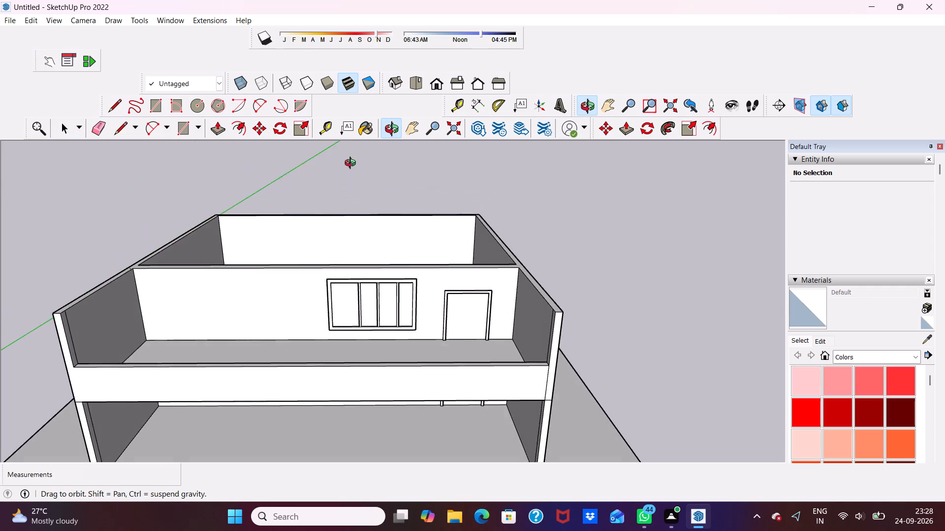
{"action": "middle_click_drag", "start_coordinate": [352, 164], "coordinate": [360, 188]}
{"action": "scroll", "coordinate": [360, 188], "scroll_direction": "up", "scroll_amount": 2}
{"action": "scroll", "coordinate": [338, 224], "scroll_direction": "down", "scroll_amount": 5}
{"action": "middle_click_drag", "start_coordinate": [338, 241], "coordinate": [329, 162]}
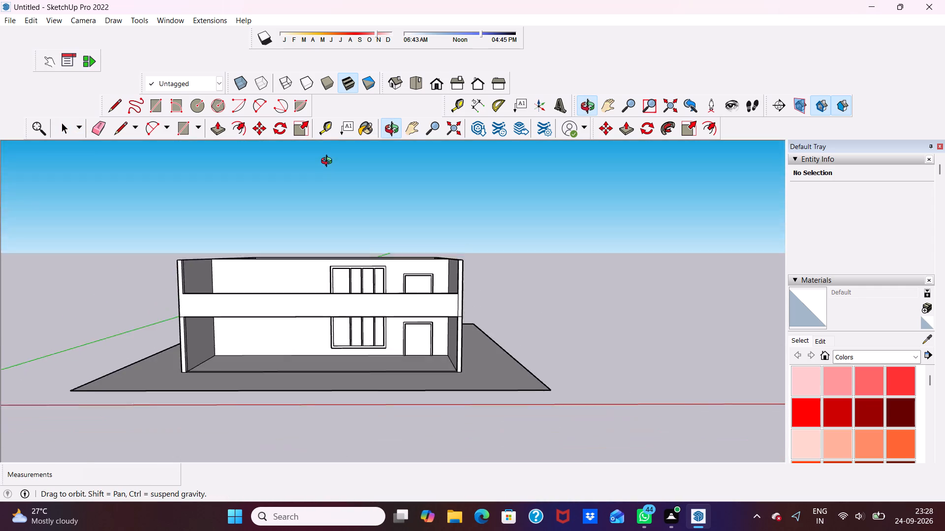
{"action": "middle_click_drag", "start_coordinate": [329, 162], "coordinate": [333, 77]}
{"action": "middle_click_drag", "start_coordinate": [296, 219], "coordinate": [296, 219]}
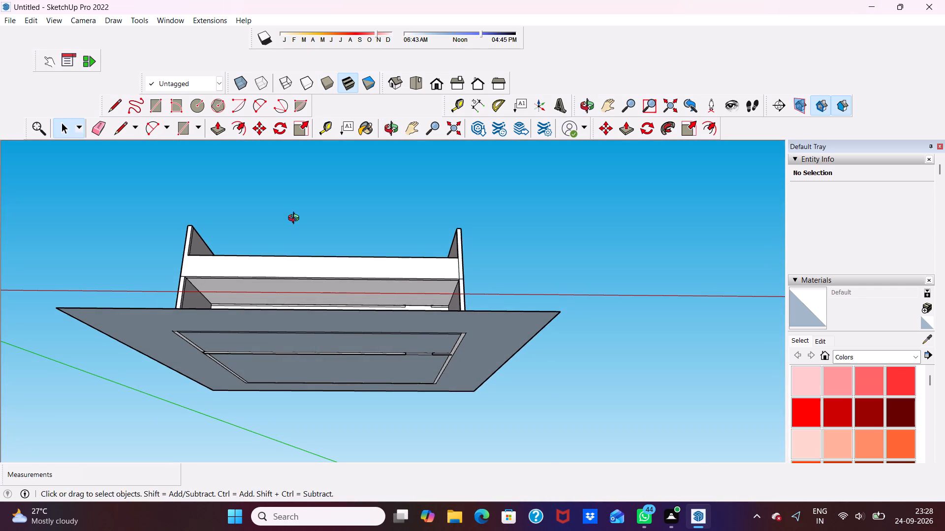
{"action": "middle_click_drag", "start_coordinate": [296, 219], "coordinate": [258, 378]}
{"action": "scroll", "coordinate": [286, 261], "scroll_direction": "up", "scroll_amount": 5}
{"action": "scroll", "coordinate": [310, 304], "scroll_direction": "up", "scroll_amount": 1}
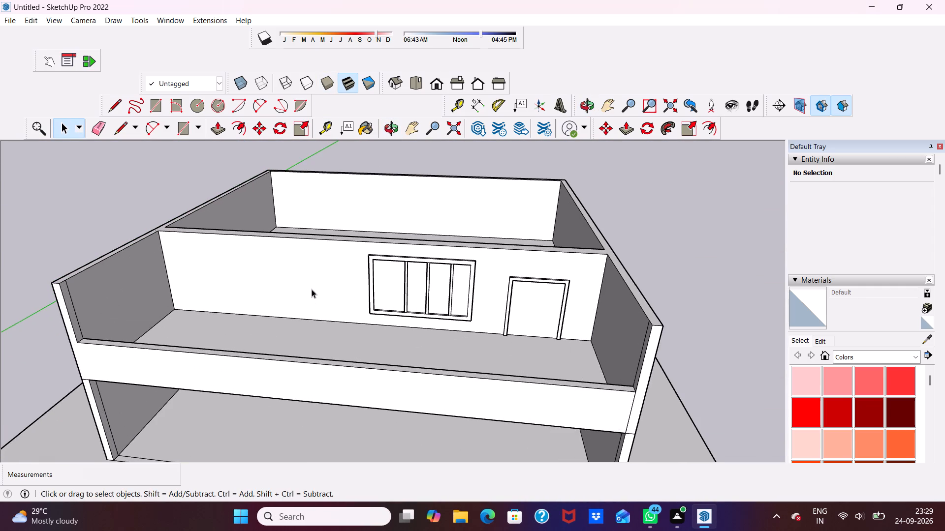
{"action": "scroll", "coordinate": [300, 275], "scroll_direction": "down", "scroll_amount": 7}
{"action": "middle_click_drag", "start_coordinate": [276, 293], "coordinate": [316, 244]}
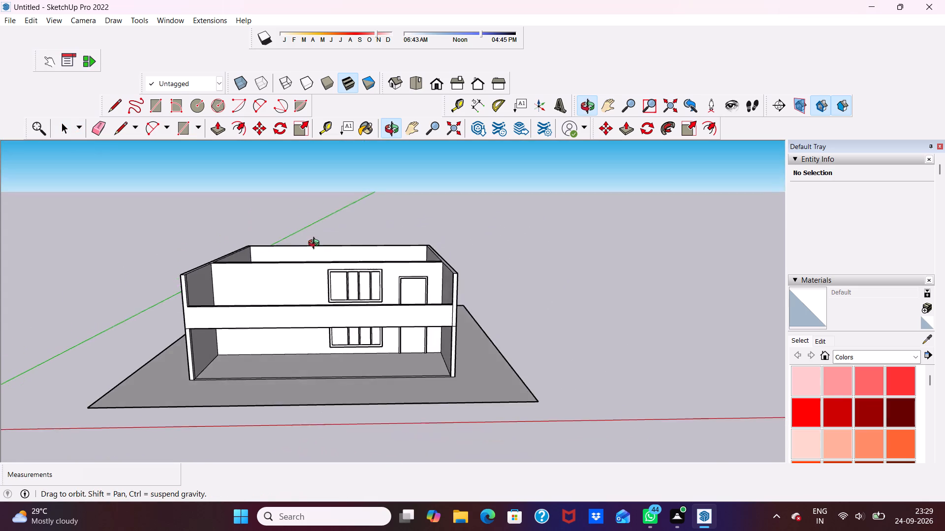
{"action": "middle_click_drag", "start_coordinate": [316, 244], "coordinate": [331, 242]}
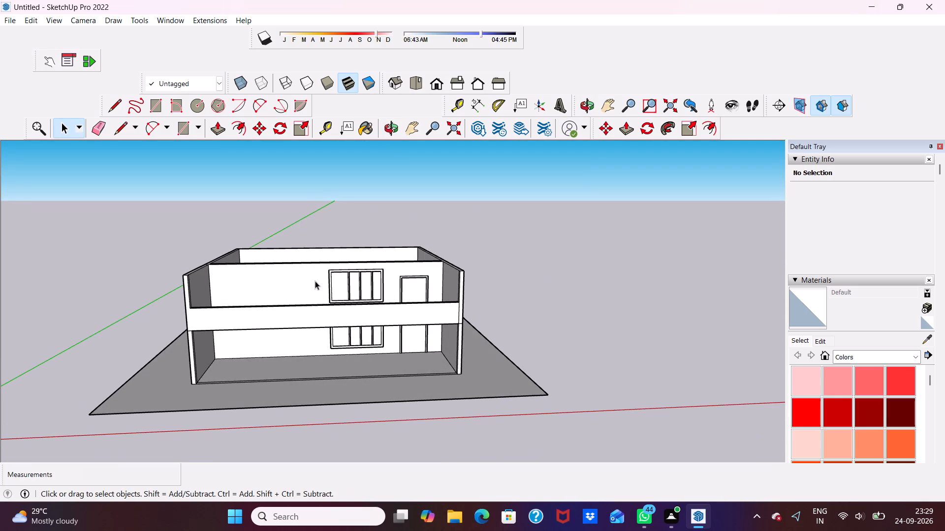
{"action": "scroll", "coordinate": [306, 309], "scroll_direction": "down", "scroll_amount": 5}
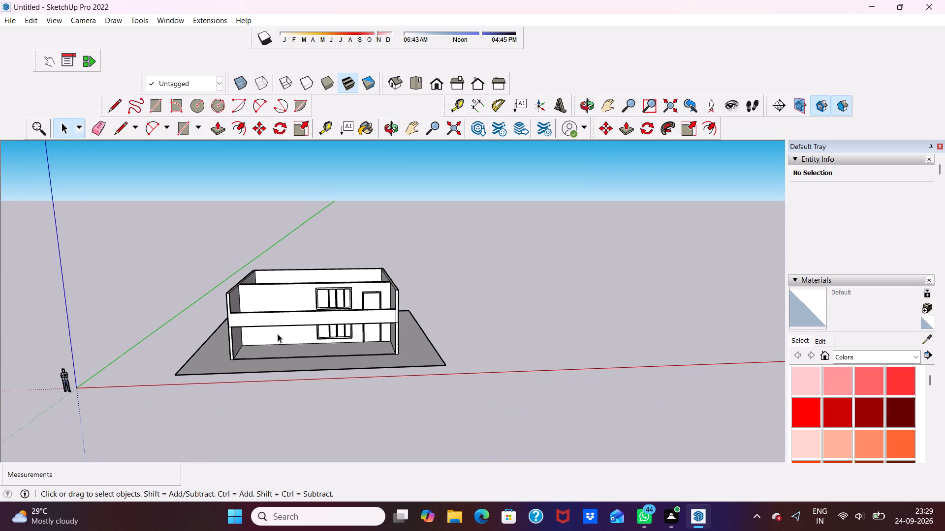
{"action": "scroll", "coordinate": [278, 334], "scroll_direction": "down", "scroll_amount": 1}
Draw an upright rectangle about 24' 11" by 19' 4" on the front, from the parapet's lower outer corner opposite the door.
{"action": "scroll", "coordinate": [303, 329], "scroll_direction": "up", "scroll_amount": 10}
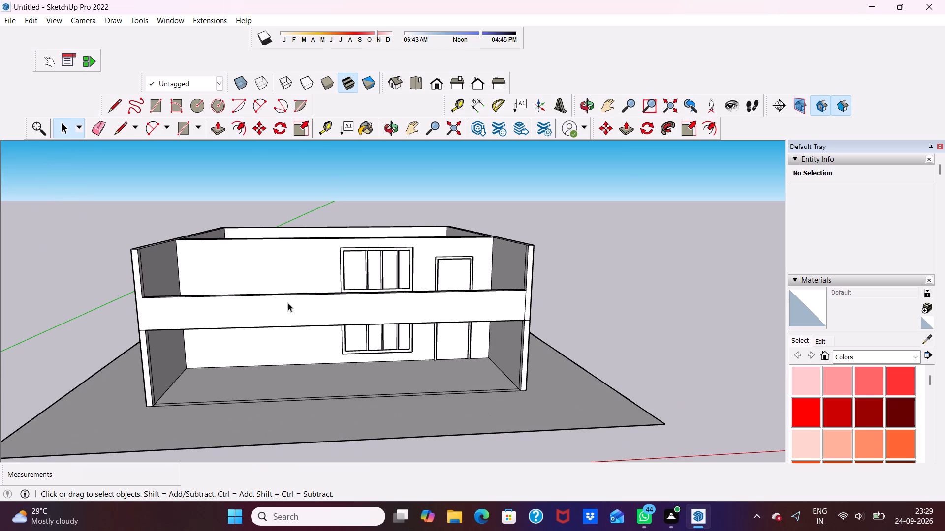
{"action": "scroll", "coordinate": [288, 303], "scroll_direction": "up", "scroll_amount": 1}
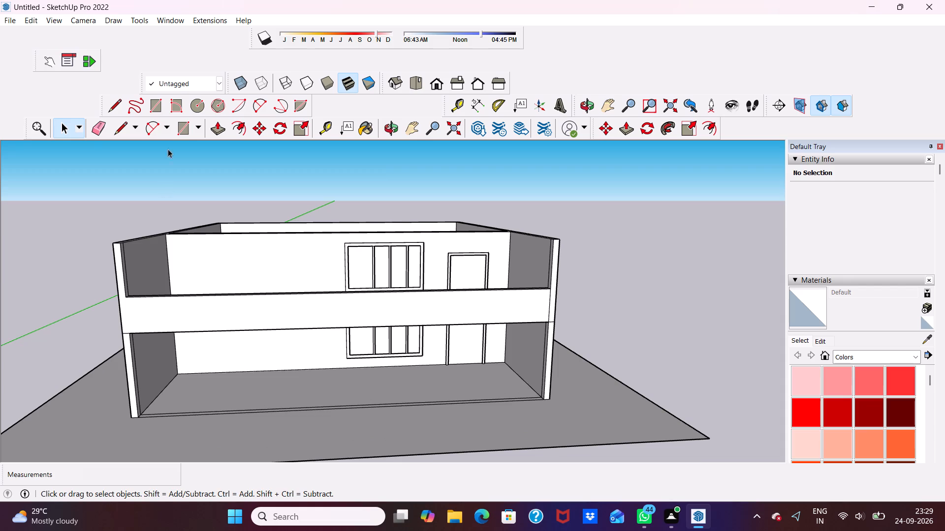
{"action": "left_click", "coordinate": [153, 104]}
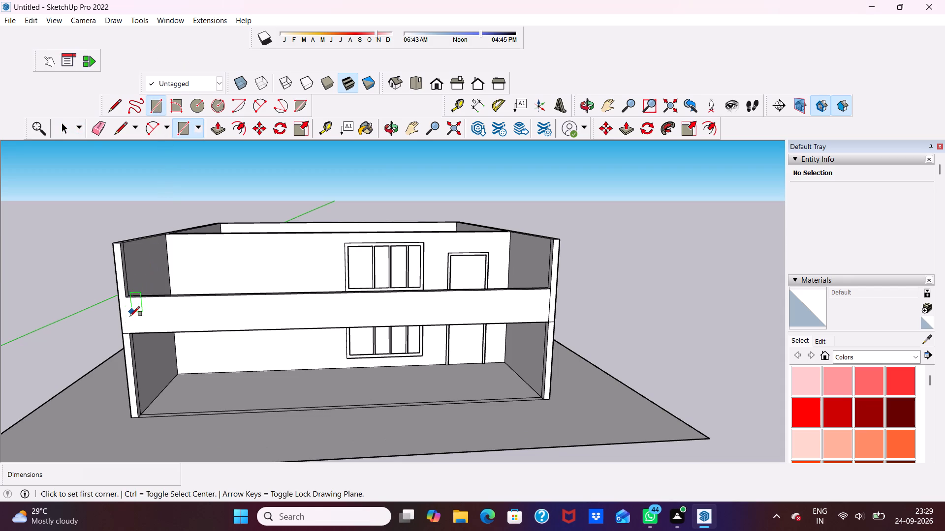
{"action": "left_click", "coordinate": [125, 329]}
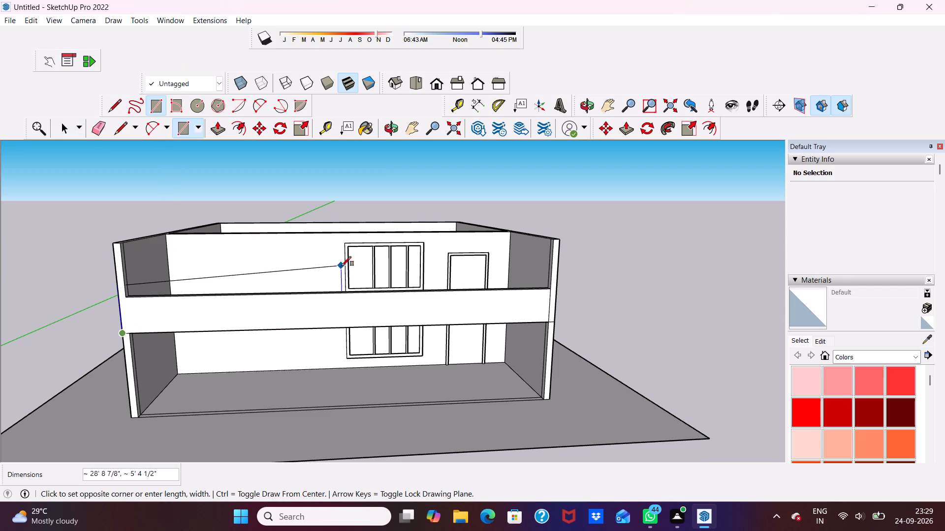
{"action": "scroll", "coordinate": [351, 261], "scroll_direction": "down", "scroll_amount": 3}
{"action": "scroll", "coordinate": [354, 255], "scroll_direction": "up", "scroll_amount": 1}
{"action": "scroll", "coordinate": [356, 250], "scroll_direction": "down", "scroll_amount": 1}
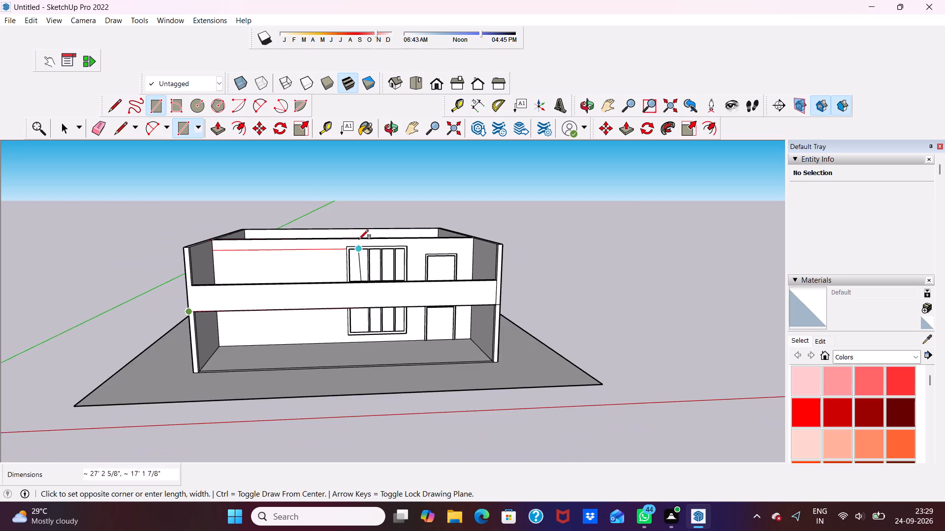
{"action": "scroll", "coordinate": [303, 186], "scroll_direction": "down", "scroll_amount": 4}
{"action": "scroll", "coordinate": [323, 214], "scroll_direction": "up", "scroll_amount": 2}
{"action": "scroll", "coordinate": [330, 187], "scroll_direction": "down", "scroll_amount": 1}
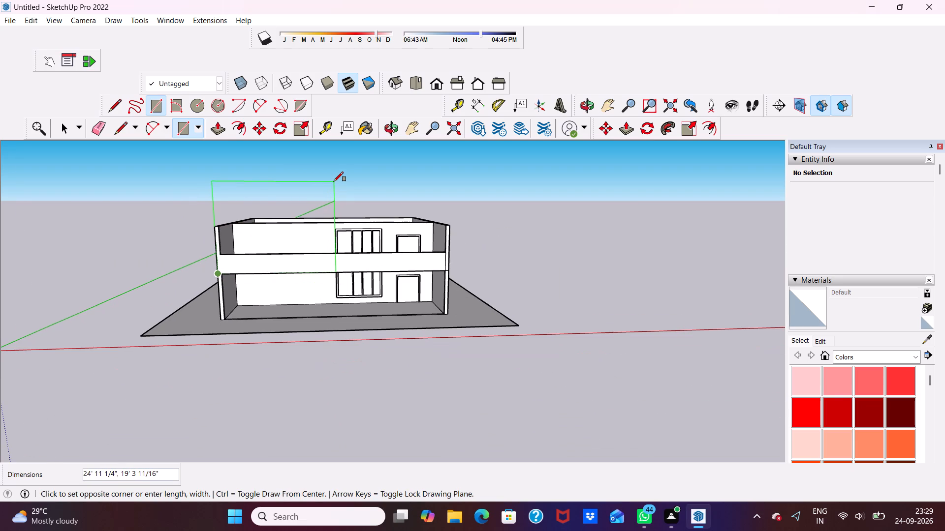
{"action": "left_click", "coordinate": [334, 181]}
{"action": "scroll", "coordinate": [336, 176], "scroll_direction": "up", "scroll_amount": 6}
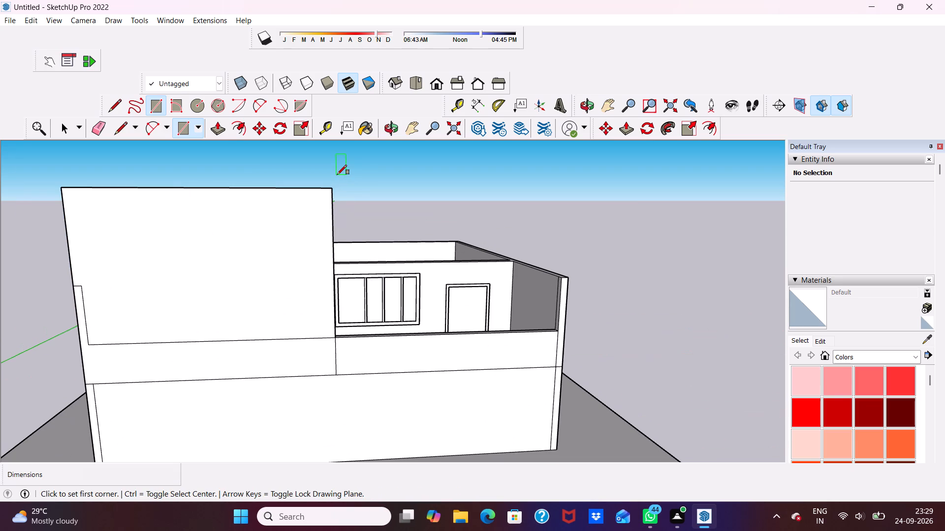
Delete the face closing off the ground floor's front opening below the parapet.
{"action": "key", "text": "space"}
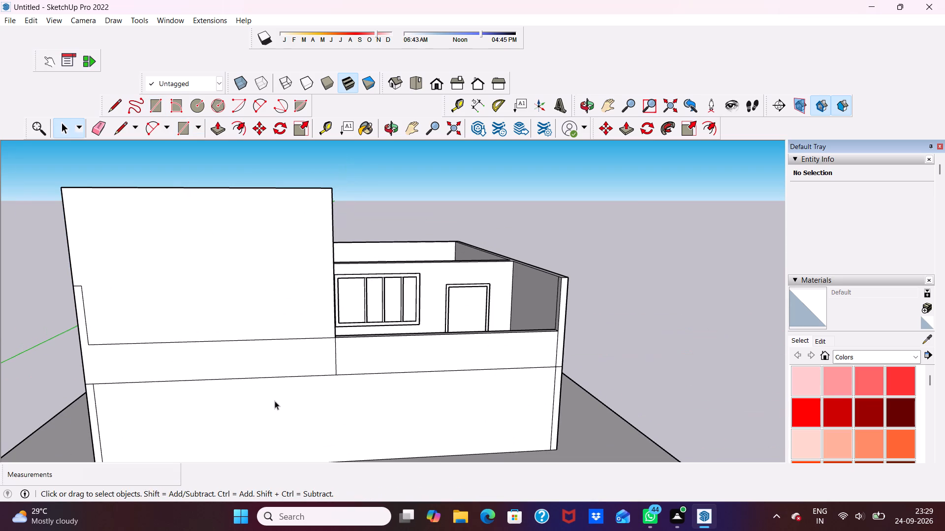
{"action": "left_click", "coordinate": [270, 410]}
{"action": "key", "text": "Delete"}
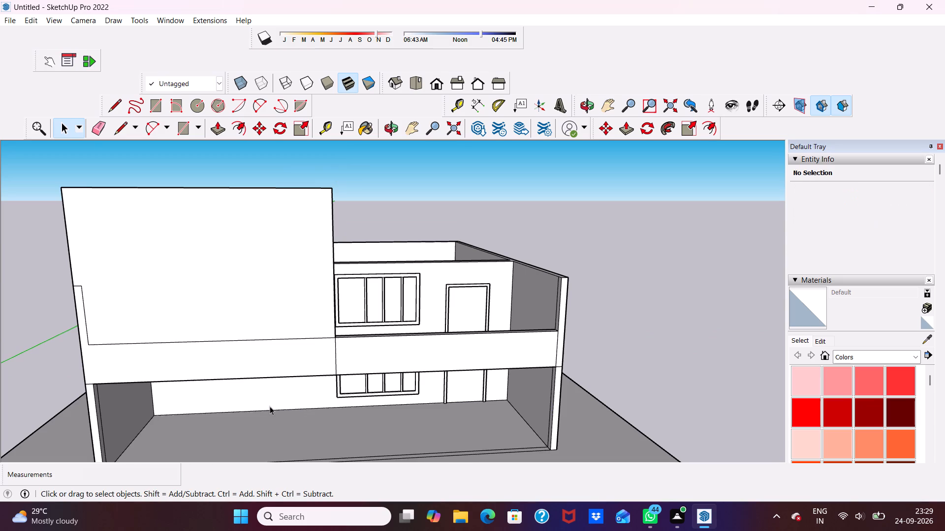
Examine the tall front panel's position and proportions against the house in oblique and standard front views.
{"action": "scroll", "coordinate": [164, 335], "scroll_direction": "up", "scroll_amount": 3}
{"action": "middle_click_drag", "start_coordinate": [161, 339], "coordinate": [0, 380]}
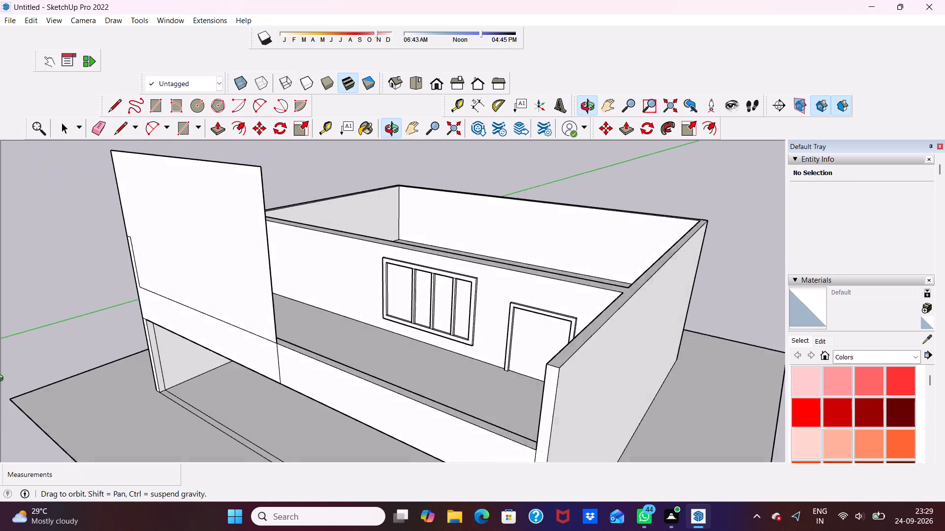
{"action": "middle_click_drag", "start_coordinate": [0, 380], "coordinate": [0, 404]}
{"action": "scroll", "coordinate": [103, 275], "scroll_direction": "up", "scroll_amount": 1}
{"action": "middle_click_drag", "start_coordinate": [110, 267], "coordinate": [207, 213]}
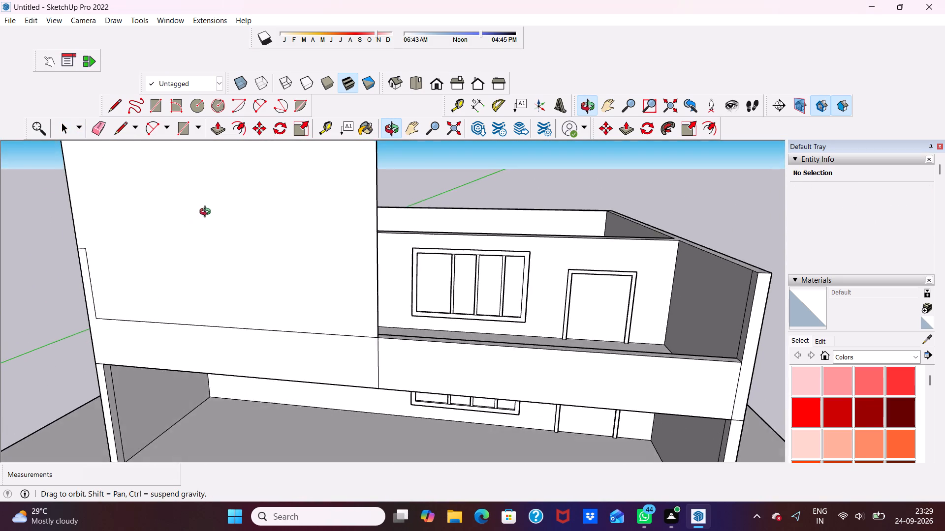
{"action": "middle_click_drag", "start_coordinate": [207, 213], "coordinate": [215, 206]}
{"action": "scroll", "coordinate": [213, 216], "scroll_direction": "down", "scroll_amount": 10}
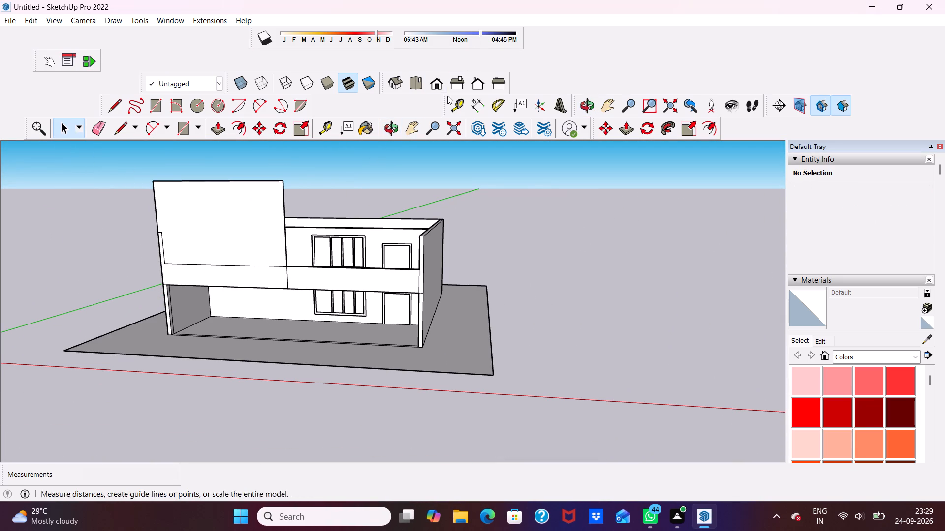
{"action": "left_click", "coordinate": [441, 87]}
{"action": "scroll", "coordinate": [395, 237], "scroll_direction": "up", "scroll_amount": 1}
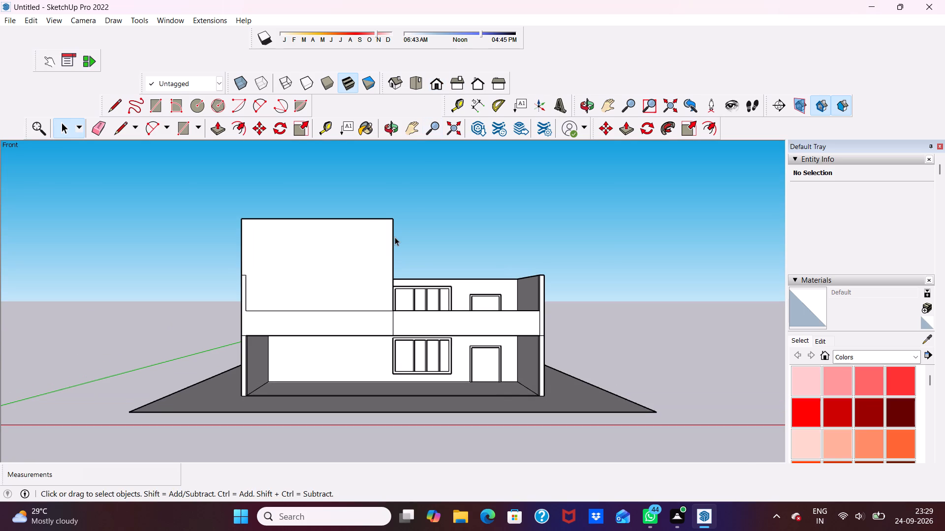
{"action": "scroll", "coordinate": [401, 229], "scroll_direction": "up", "scroll_amount": 2}
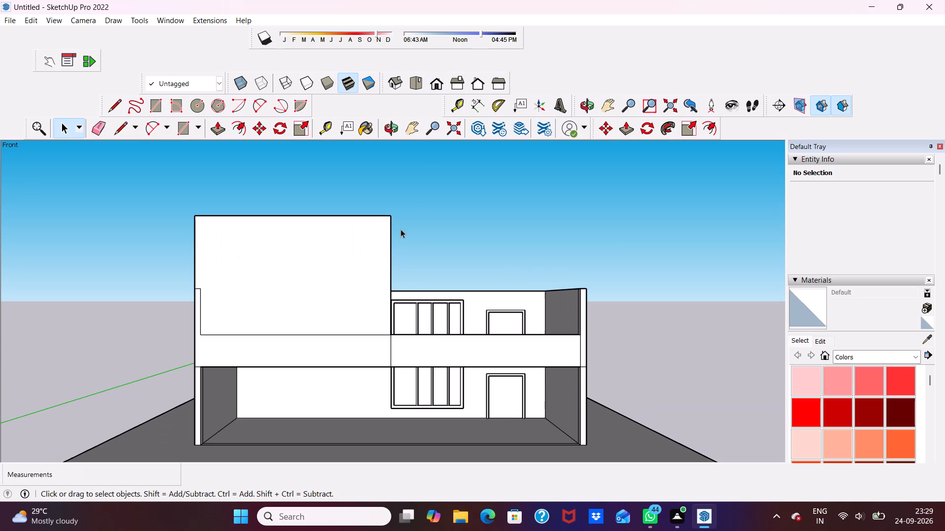
{"action": "scroll", "coordinate": [354, 238], "scroll_direction": "down", "scroll_amount": 2}
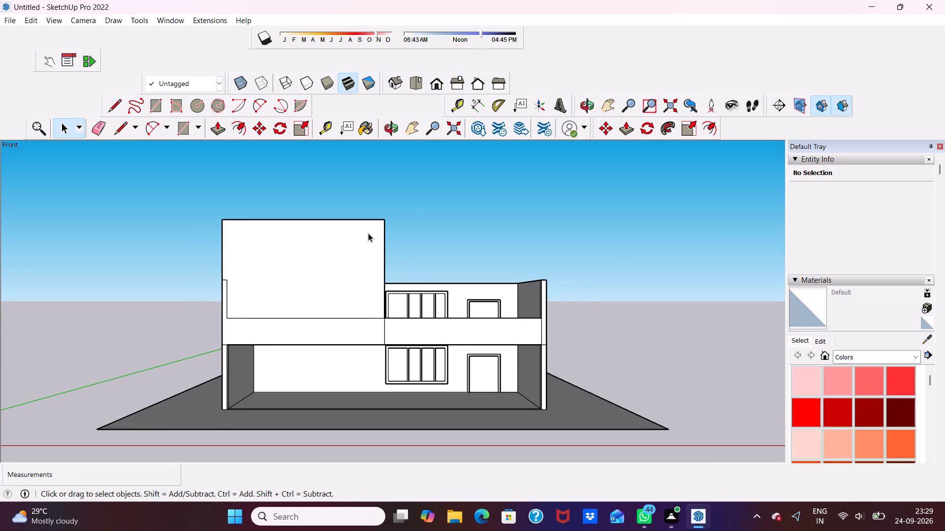
{"action": "scroll", "coordinate": [368, 233], "scroll_direction": "down", "scroll_amount": 2}
{"action": "middle_click_drag", "start_coordinate": [372, 228], "coordinate": [335, 295]}
{"action": "scroll", "coordinate": [373, 234], "scroll_direction": "down", "scroll_amount": 1}
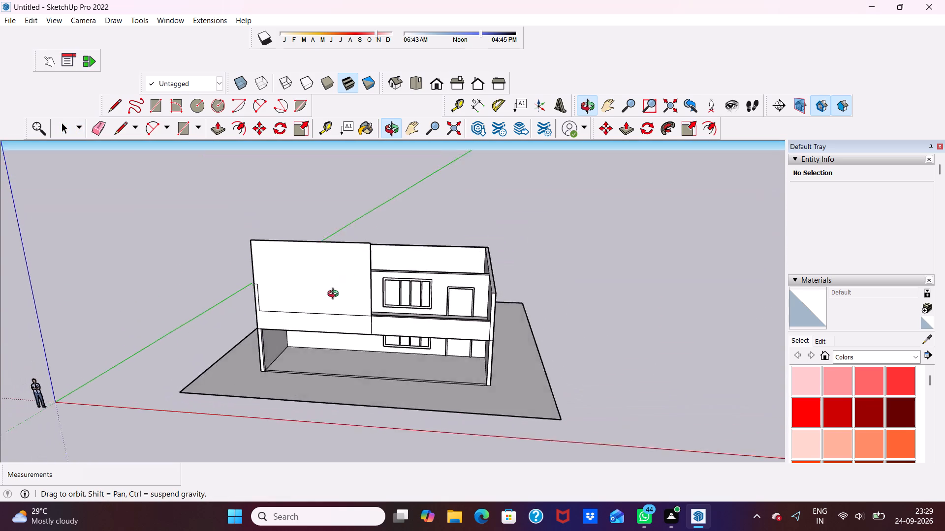
{"action": "middle_click_drag", "start_coordinate": [335, 295], "coordinate": [109, 365]}
{"action": "scroll", "coordinate": [254, 258], "scroll_direction": "up", "scroll_amount": 7}
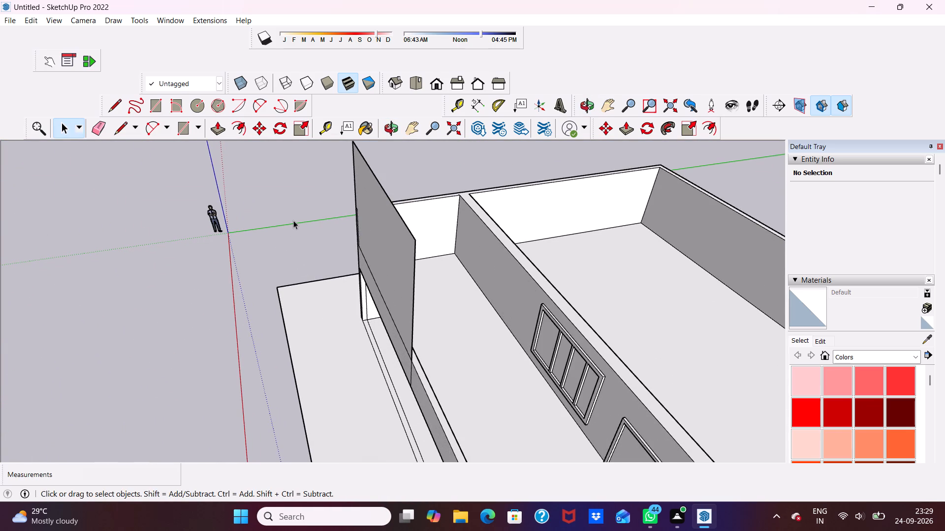
{"action": "scroll", "coordinate": [293, 220], "scroll_direction": "up", "scroll_amount": 2}
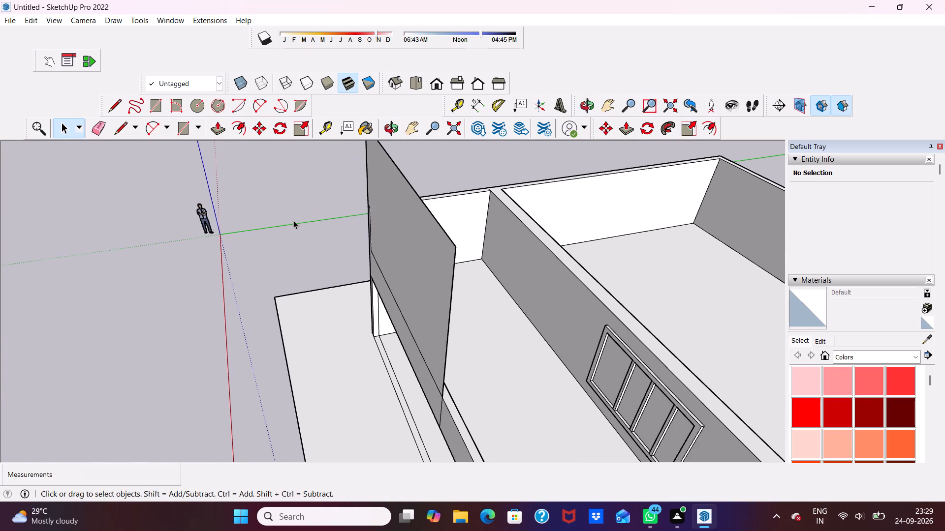
Push/pull the tall front panel outward by 3" from the house front.
{"action": "middle_click_drag", "start_coordinate": [294, 220], "coordinate": [515, 41]}
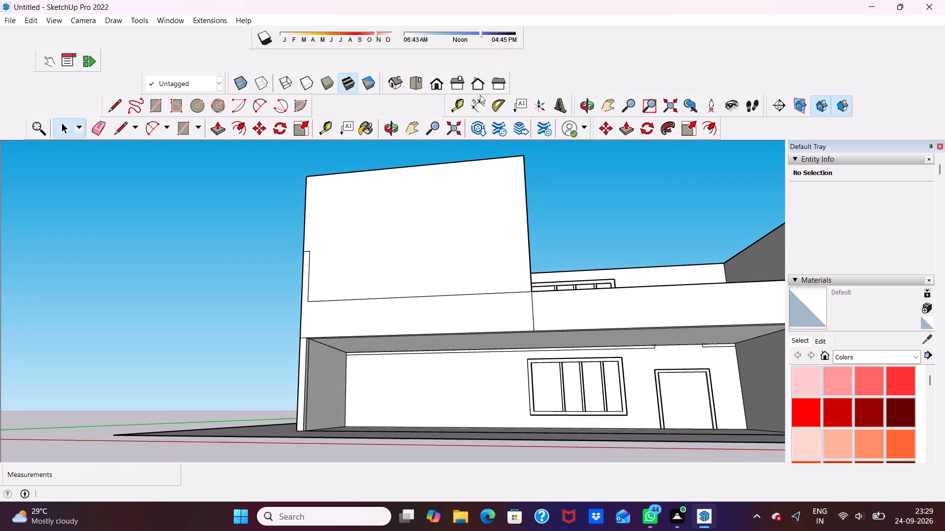
{"action": "left_click", "coordinate": [427, 212]}
{"action": "left_click", "coordinate": [217, 122]}
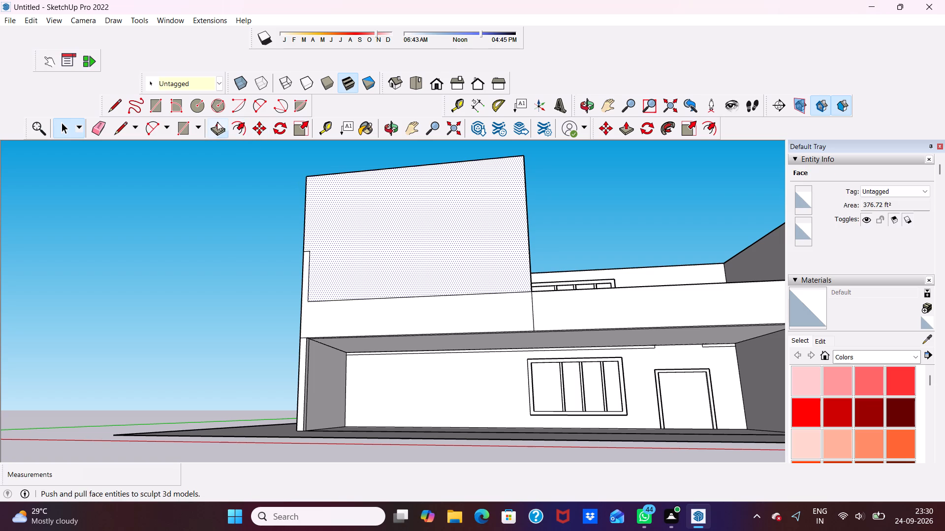
{"action": "left_click", "coordinate": [388, 226]}
{"action": "scroll", "coordinate": [345, 249], "scroll_direction": "down", "scroll_amount": 1}
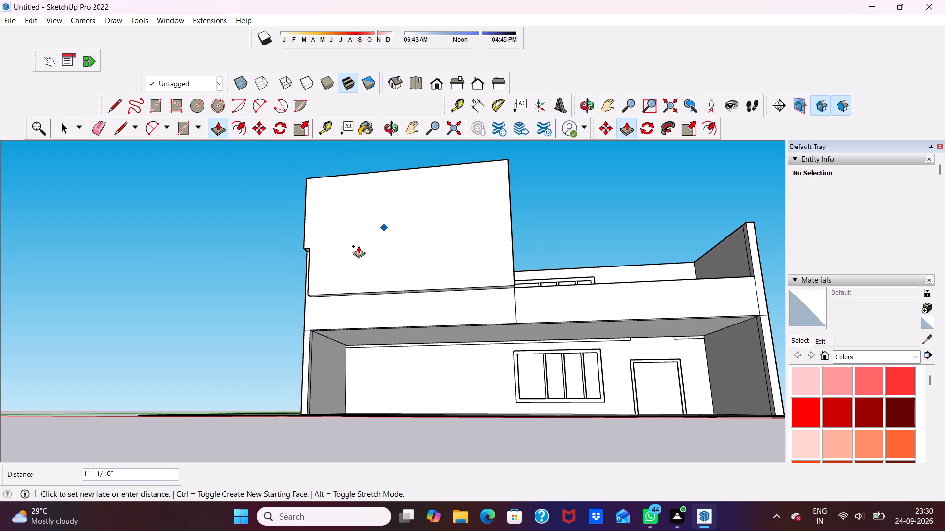
{"action": "key", "text": "3"}
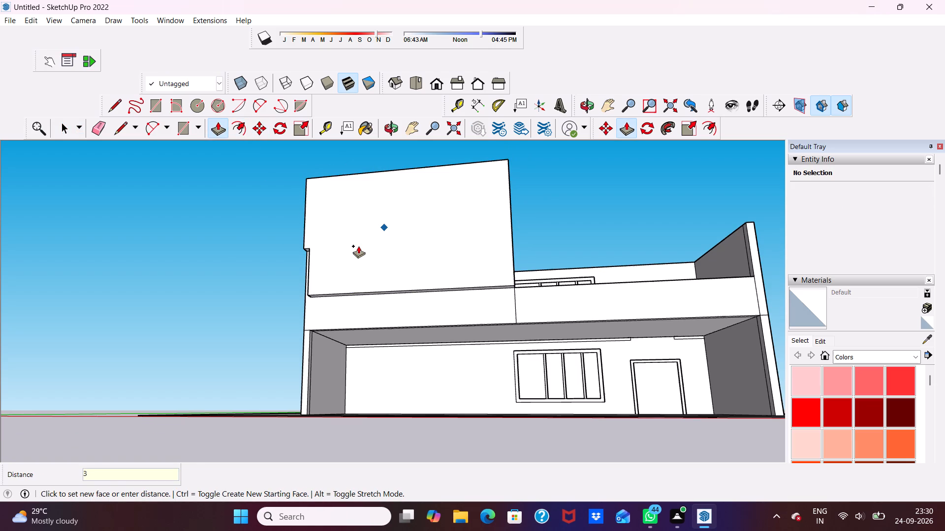
{"action": "key", "text": "shift+quotedbl"}
{"action": "key", "text": "Return"}
Extend the thickened panel's bottom face down 4' 1" over the parapet, to the parapet's lower edge.
{"action": "scroll", "coordinate": [337, 298], "scroll_direction": "up", "scroll_amount": 14}
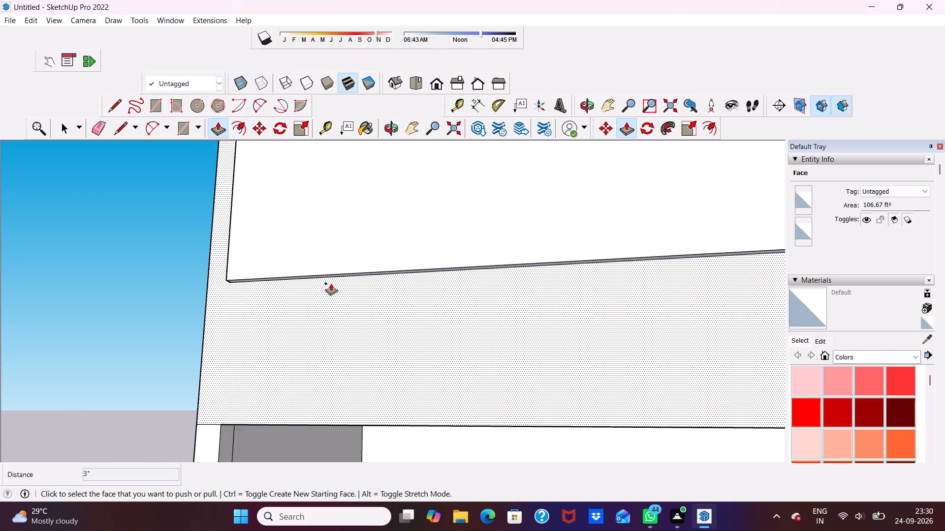
{"action": "scroll", "coordinate": [331, 283], "scroll_direction": "up", "scroll_amount": 14}
{"action": "left_click", "coordinate": [342, 261]}
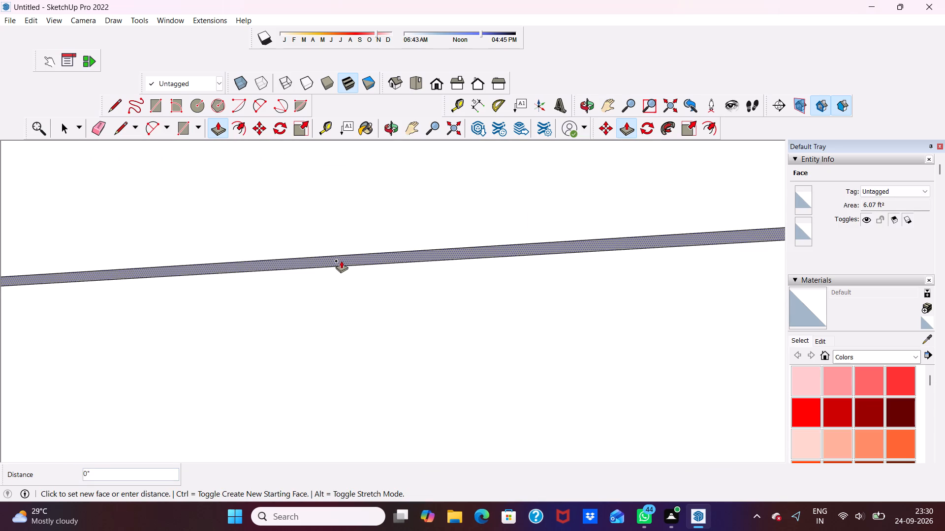
{"action": "scroll", "coordinate": [336, 270], "scroll_direction": "down", "scroll_amount": 11}
{"action": "scroll", "coordinate": [346, 314], "scroll_direction": "up", "scroll_amount": 1}
{"action": "scroll", "coordinate": [346, 314], "scroll_direction": "down", "scroll_amount": 9}
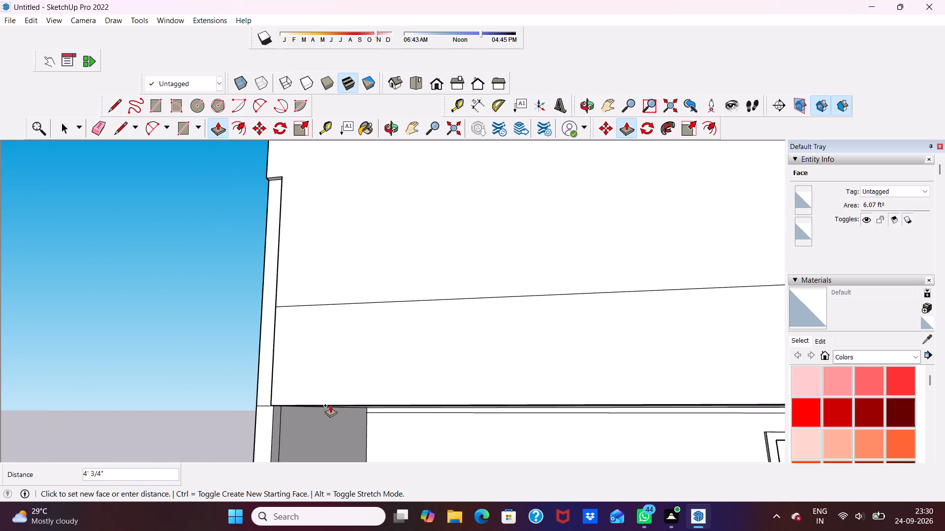
{"action": "middle_click_drag", "start_coordinate": [331, 405], "coordinate": [340, 311]}
{"action": "scroll", "coordinate": [340, 311], "scroll_direction": "up", "scroll_amount": 3}
{"action": "left_click", "coordinate": [338, 313]}
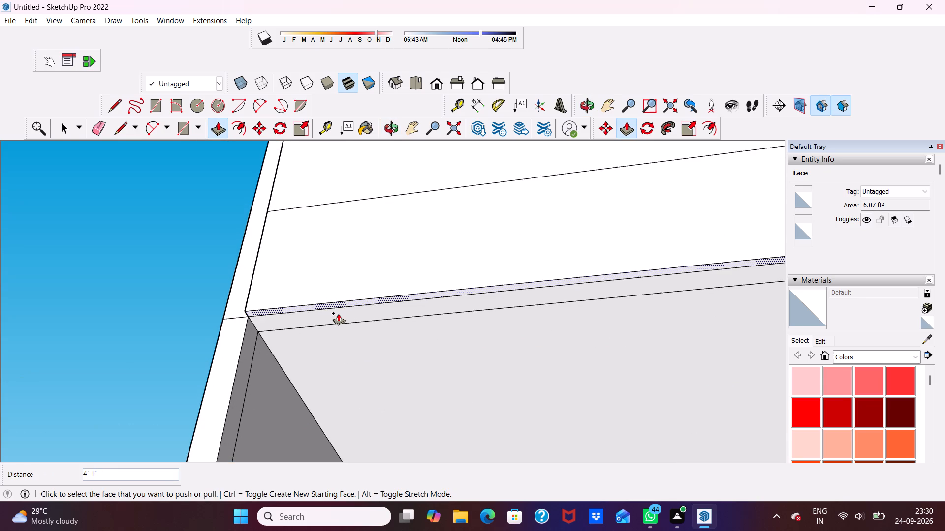
Extend the panel's two narrow recessed side faces outward by 9", flush with the outer side wall.
{"action": "middle_click_drag", "start_coordinate": [274, 286], "coordinate": [482, 374]}
{"action": "scroll", "coordinate": [350, 267], "scroll_direction": "up", "scroll_amount": 3}
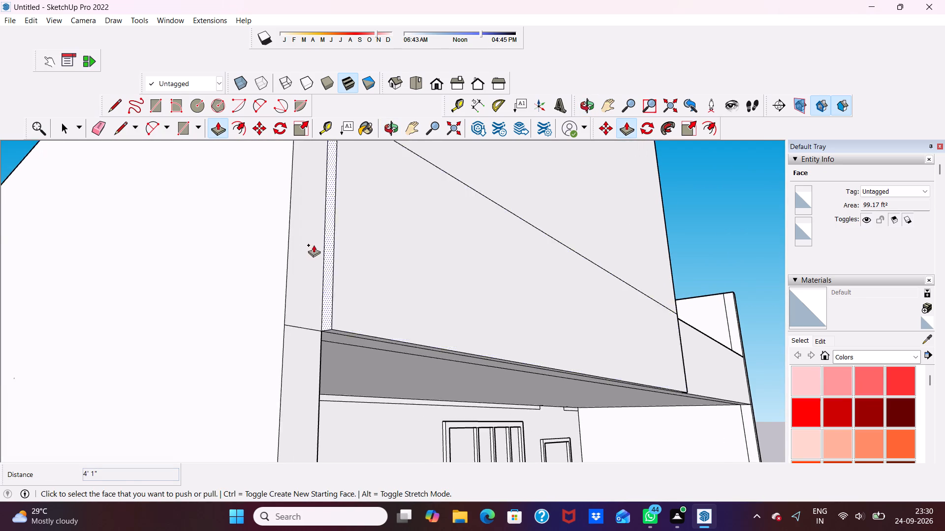
{"action": "scroll", "coordinate": [314, 245], "scroll_direction": "up", "scroll_amount": 4}
{"action": "left_click", "coordinate": [336, 260]}
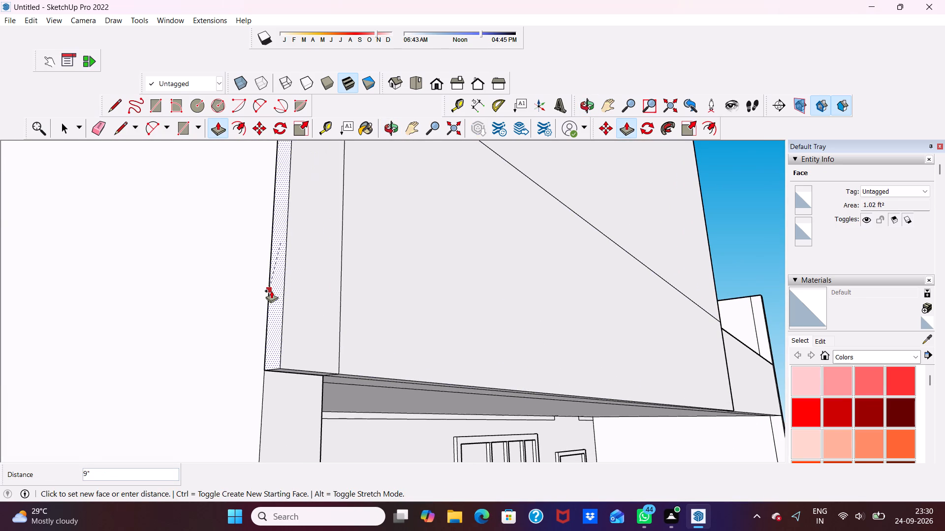
{"action": "left_click", "coordinate": [270, 291]}
{"action": "scroll", "coordinate": [270, 291], "scroll_direction": "down", "scroll_amount": 5}
{"action": "scroll", "coordinate": [270, 291], "scroll_direction": "up", "scroll_amount": 1}
{"action": "scroll", "coordinate": [281, 256], "scroll_direction": "down", "scroll_amount": 9}
{"action": "scroll", "coordinate": [284, 234], "scroll_direction": "up", "scroll_amount": 1}
{"action": "scroll", "coordinate": [284, 234], "scroll_direction": "down", "scroll_amount": 3}
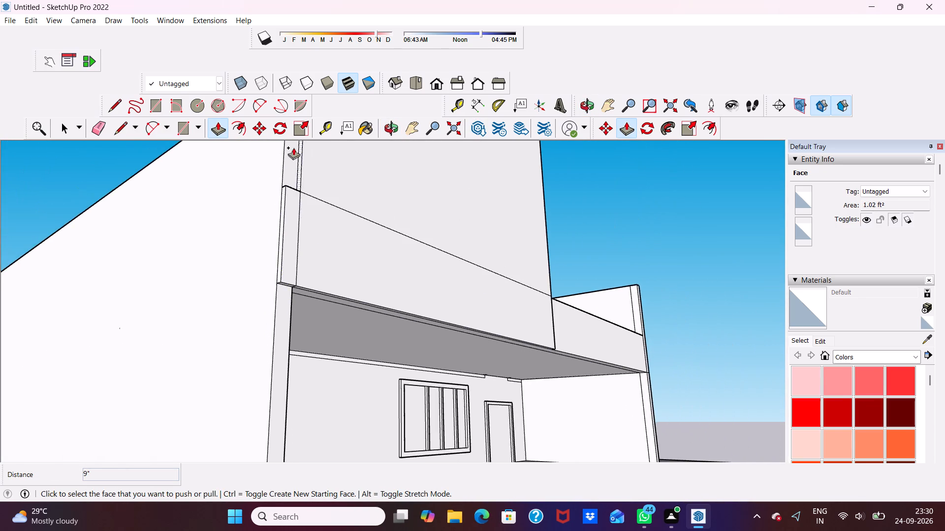
{"action": "scroll", "coordinate": [293, 147], "scroll_direction": "up", "scroll_amount": 17}
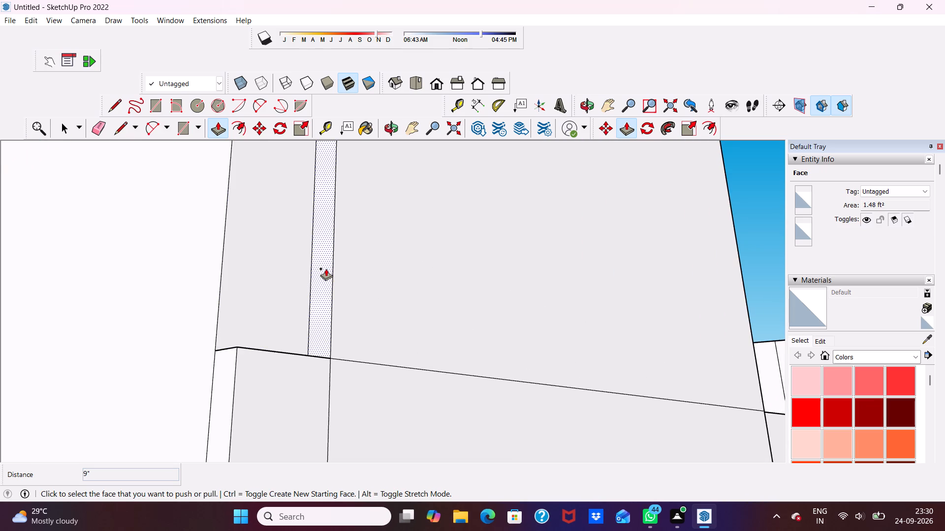
{"action": "left_click", "coordinate": [326, 268]}
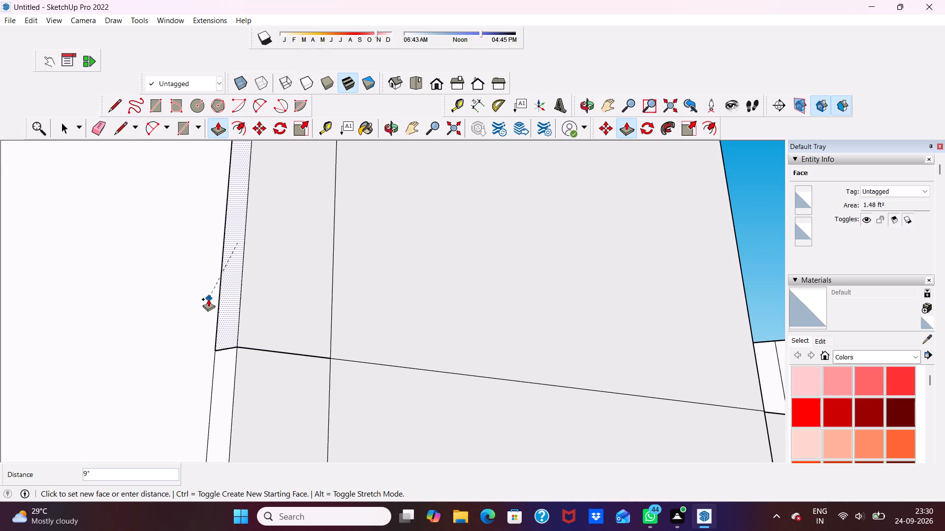
{"action": "left_click", "coordinate": [208, 299]}
Erase the leftover horizontal and vertical seam lines on the front panel's face so it becomes one clean surface.
{"action": "scroll", "coordinate": [208, 299], "scroll_direction": "down", "scroll_amount": 5}
{"action": "middle_click_drag", "start_coordinate": [232, 307], "coordinate": [151, 375]}
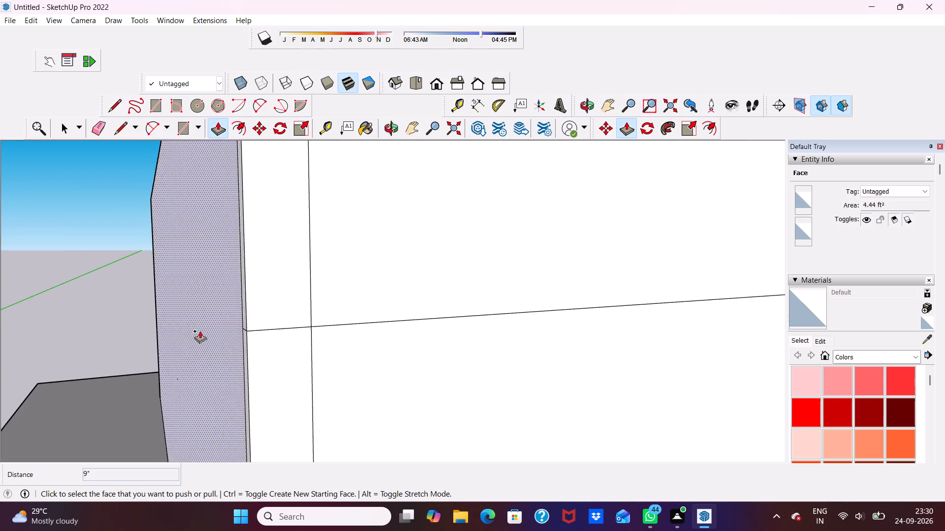
{"action": "scroll", "coordinate": [206, 309], "scroll_direction": "down", "scroll_amount": 16}
{"action": "scroll", "coordinate": [423, 230], "scroll_direction": "up", "scroll_amount": 4}
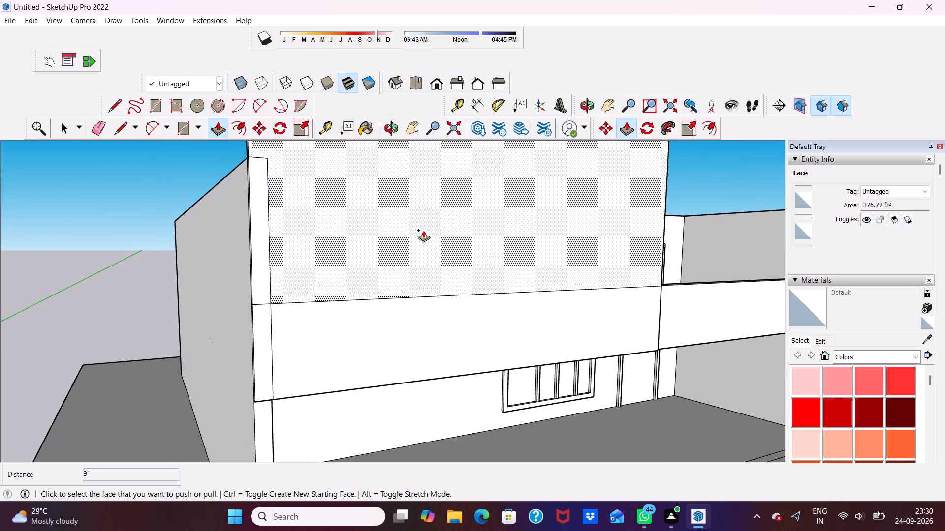
{"action": "left_click", "coordinate": [101, 131]}
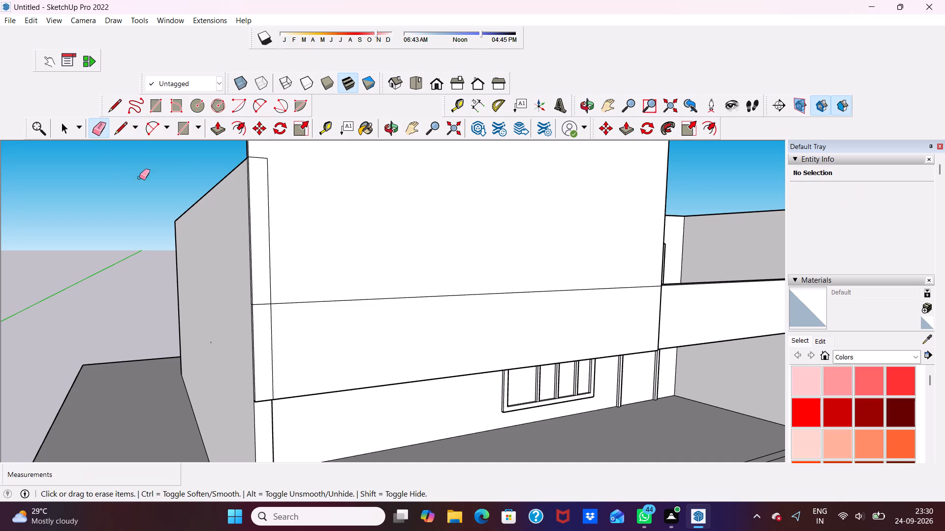
{"action": "left_click", "coordinate": [337, 300]}
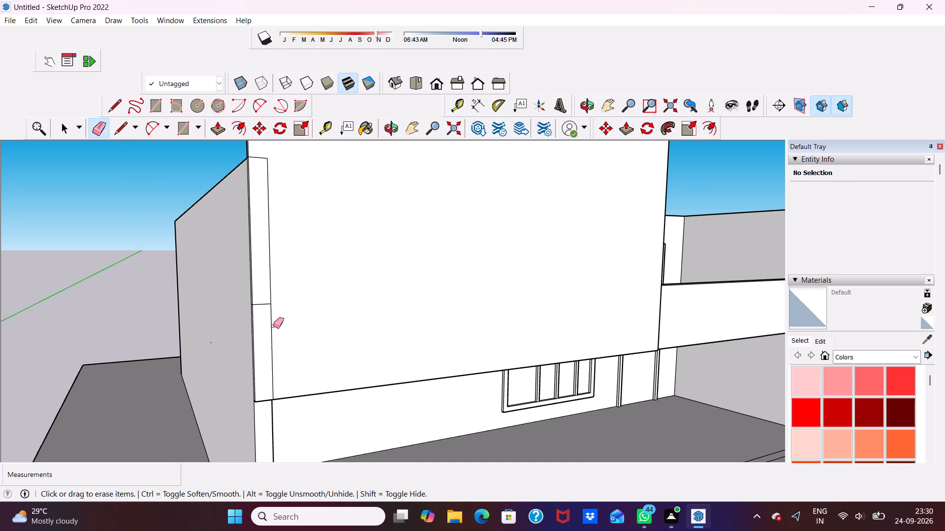
{"action": "left_click", "coordinate": [272, 327]}
{"action": "left_click", "coordinate": [259, 304]}
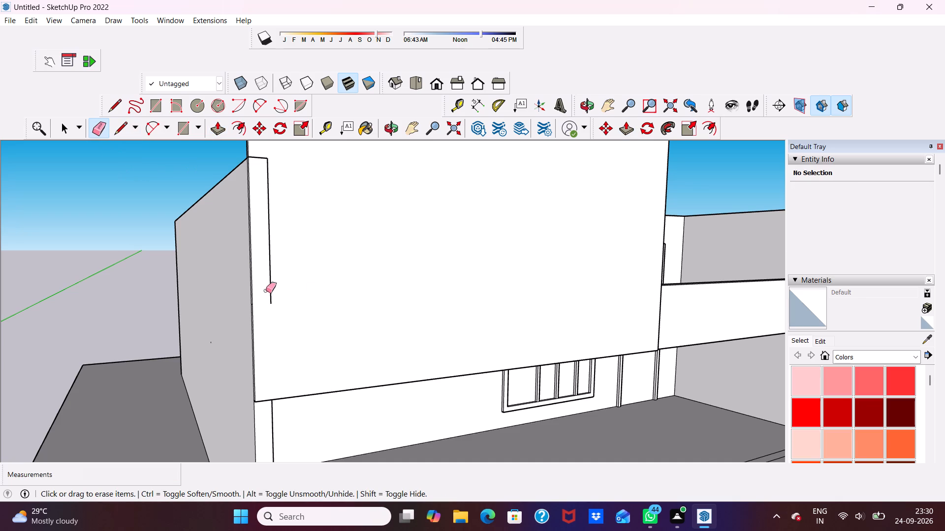
{"action": "left_click", "coordinate": [272, 286]}
{"action": "left_click", "coordinate": [271, 276]}
{"action": "scroll", "coordinate": [267, 280], "scroll_direction": "down", "scroll_amount": 5}
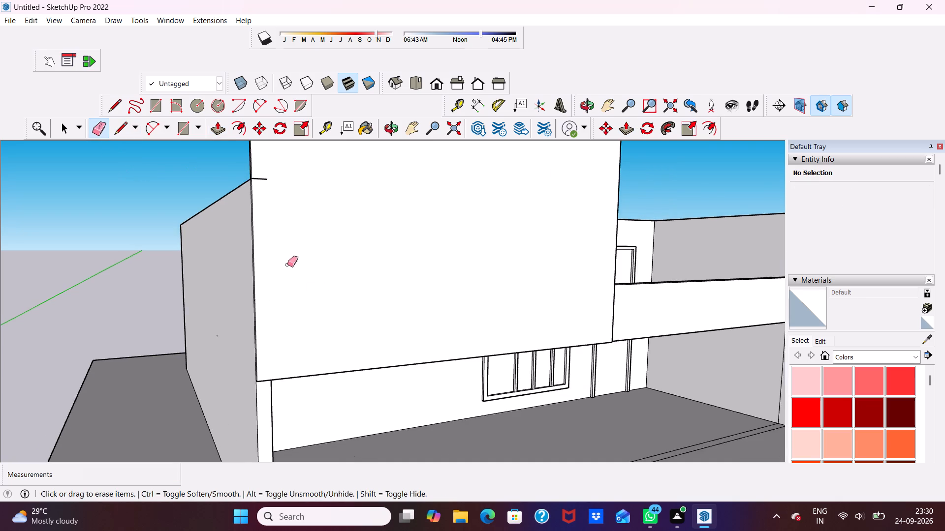
{"action": "scroll", "coordinate": [298, 248], "scroll_direction": "down", "scroll_amount": 6}
{"action": "middle_click_drag", "start_coordinate": [298, 248], "coordinate": [263, 334]}
{"action": "scroll", "coordinate": [243, 289], "scroll_direction": "up", "scroll_amount": 11}
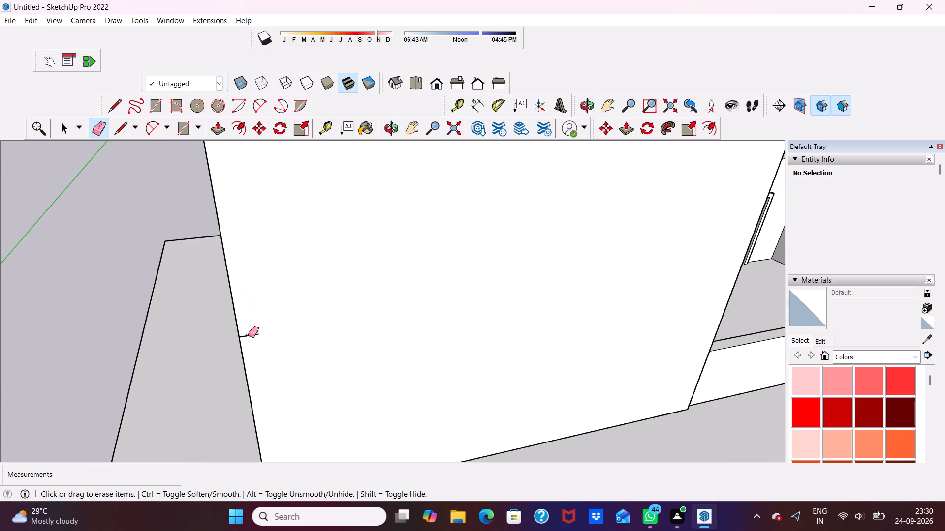
{"action": "left_click", "coordinate": [248, 335]}
Examine the completed front panel against the balcony and openings in oblique and standard front views.
{"action": "scroll", "coordinate": [248, 335], "scroll_direction": "down", "scroll_amount": 10}
{"action": "middle_click_drag", "start_coordinate": [384, 300], "coordinate": [275, 243]}
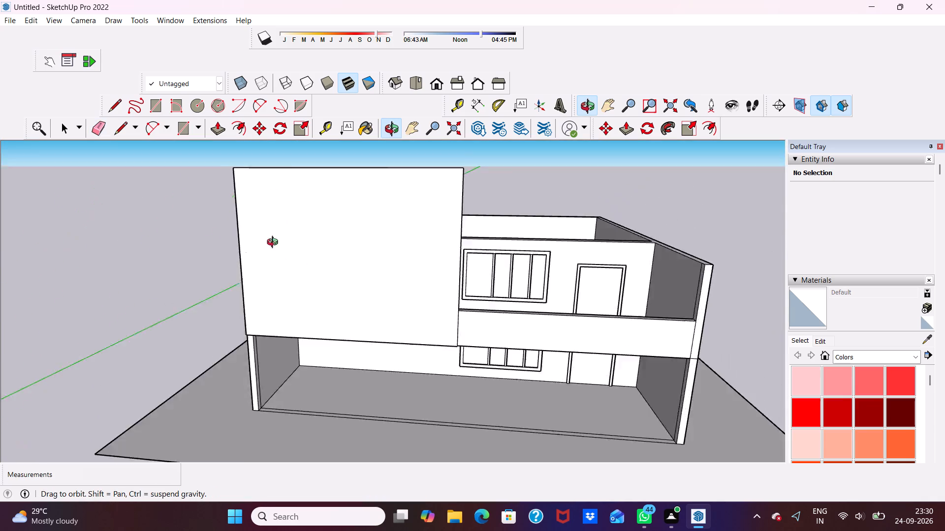
{"action": "middle_click_drag", "start_coordinate": [275, 243], "coordinate": [304, 207]}
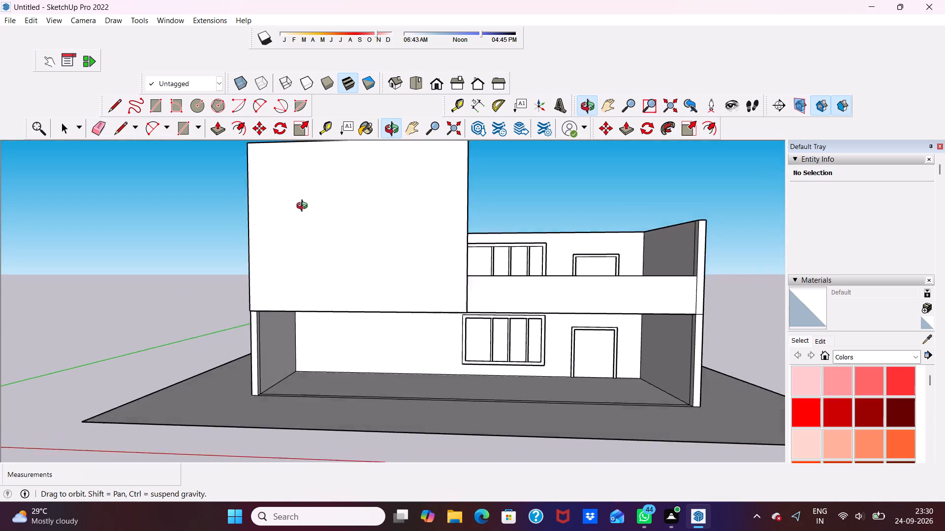
{"action": "middle_click_drag", "start_coordinate": [304, 207], "coordinate": [290, 222]}
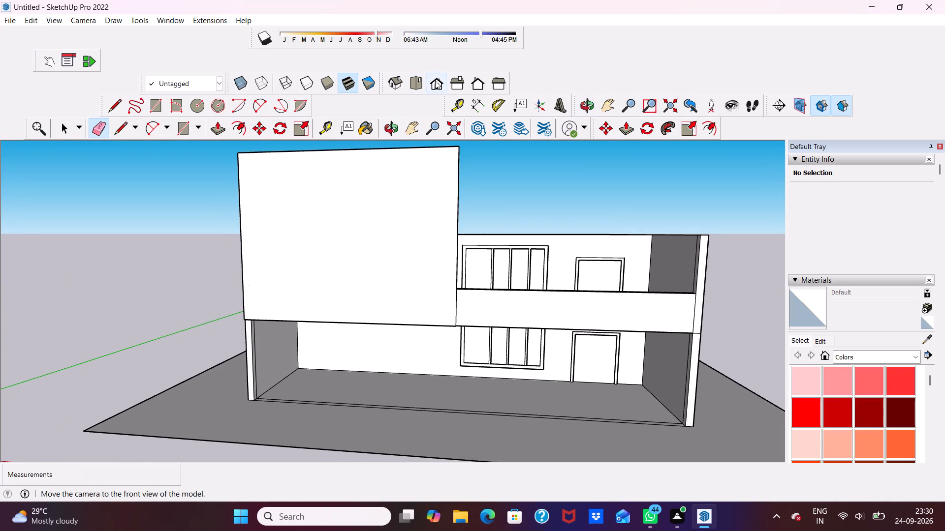
{"action": "left_click", "coordinate": [435, 81]}
{"action": "scroll", "coordinate": [372, 226], "scroll_direction": "up", "scroll_amount": 1}
{"action": "scroll", "coordinate": [383, 240], "scroll_direction": "down", "scroll_amount": 2}
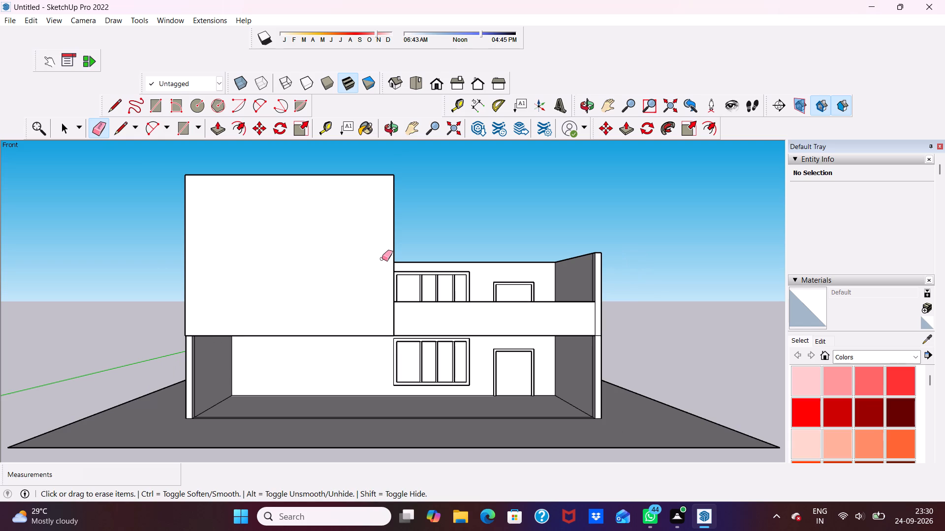
{"action": "key", "text": "space"}
{"action": "scroll", "coordinate": [406, 310], "scroll_direction": "down", "scroll_amount": 3}
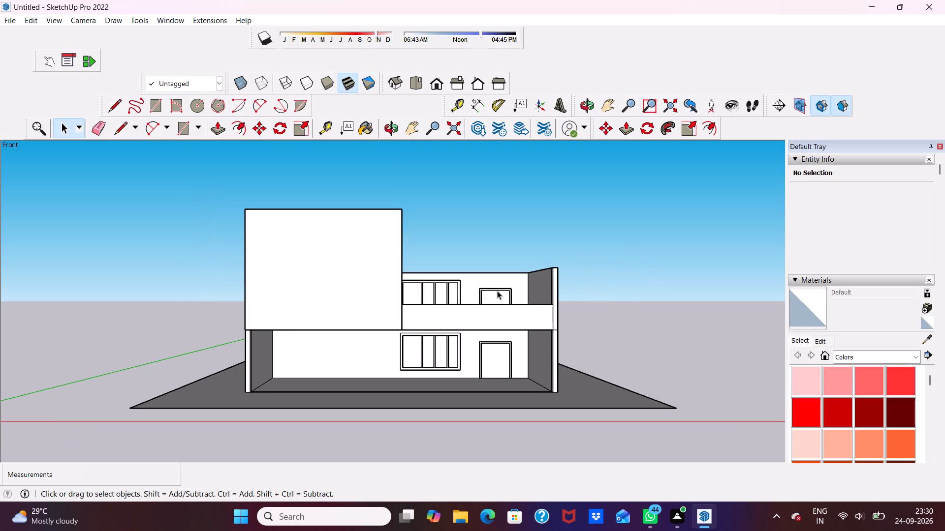
Draw a roof rectangle about 49' 3" by 16' 7" on the wall tops, from the outer front corner to the inner cross wall.
{"action": "scroll", "coordinate": [497, 291], "scroll_direction": "down", "scroll_amount": 2}
{"action": "middle_click_drag", "start_coordinate": [497, 291], "coordinate": [41, 407]}
{"action": "scroll", "coordinate": [361, 309], "scroll_direction": "up", "scroll_amount": 4}
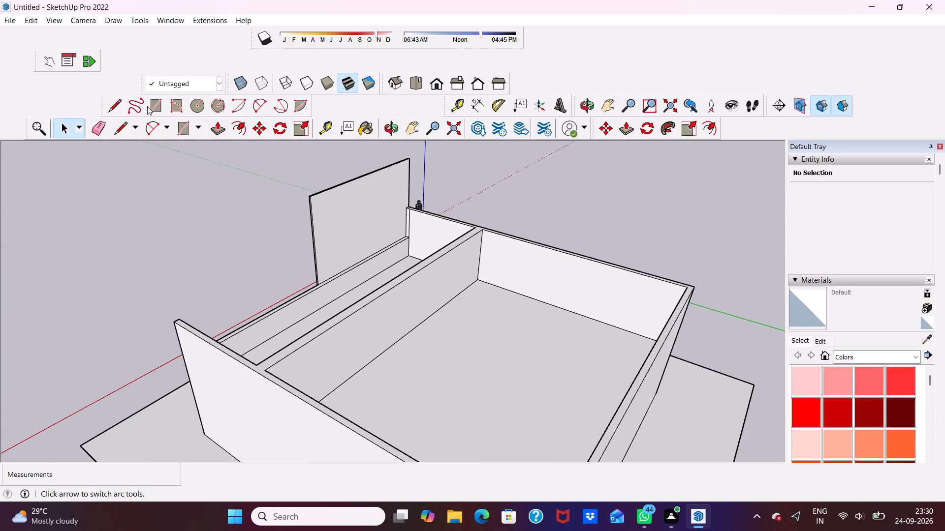
{"action": "left_click", "coordinate": [156, 105]}
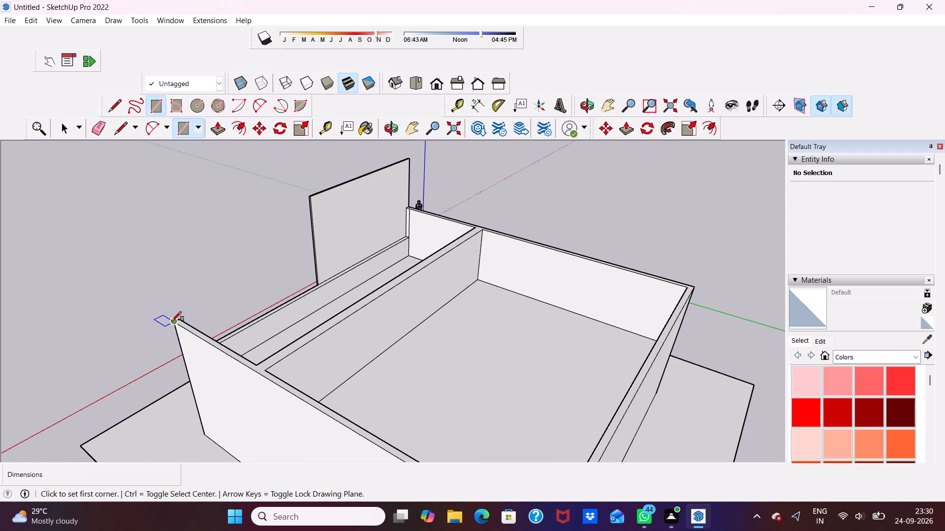
{"action": "left_click", "coordinate": [172, 321]}
{"action": "scroll", "coordinate": [257, 309], "scroll_direction": "down", "scroll_amount": 3}
{"action": "scroll", "coordinate": [443, 215], "scroll_direction": "up", "scroll_amount": 1}
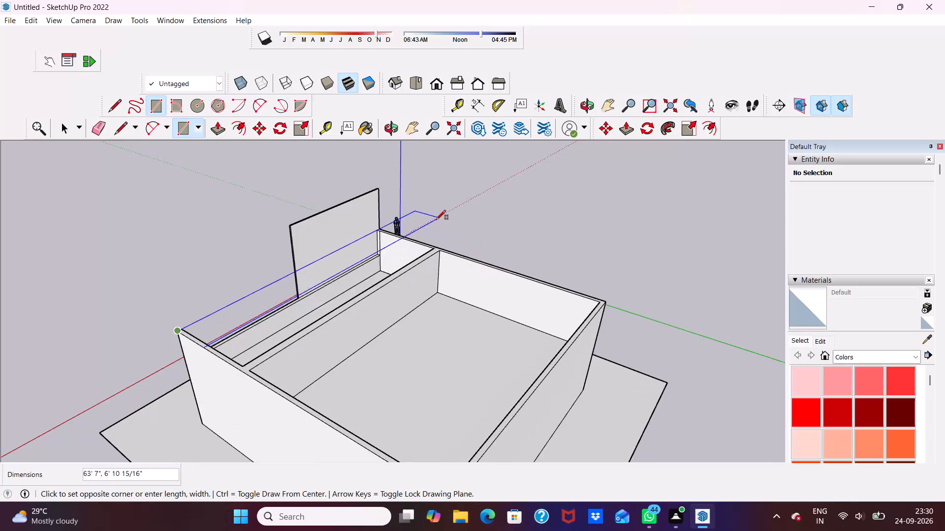
{"action": "scroll", "coordinate": [436, 220], "scroll_direction": "up", "scroll_amount": 1}
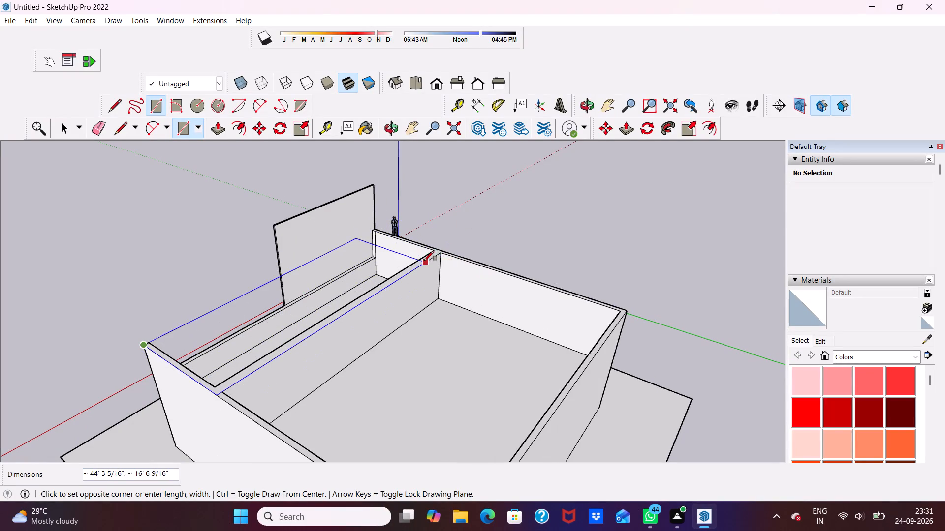
{"action": "scroll", "coordinate": [424, 260], "scroll_direction": "up", "scroll_amount": 3}
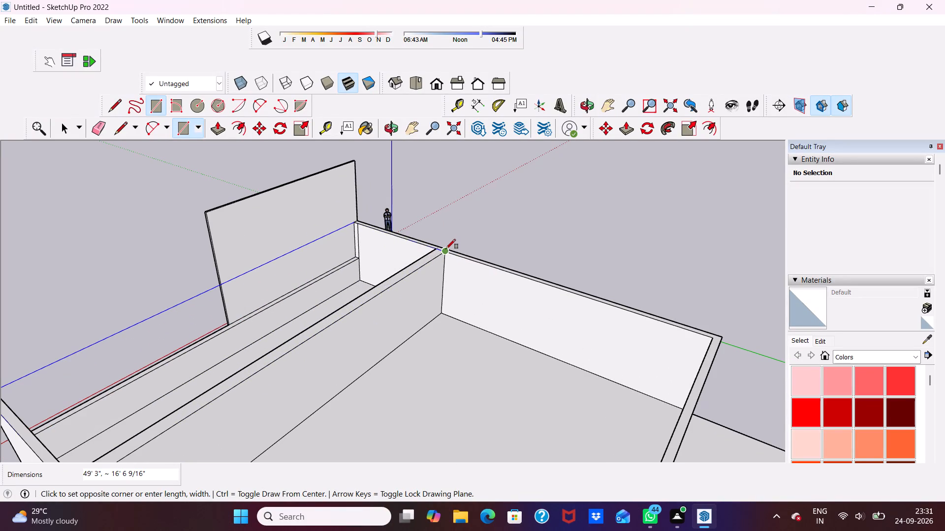
{"action": "scroll", "coordinate": [449, 246], "scroll_direction": "down", "scroll_amount": 5}
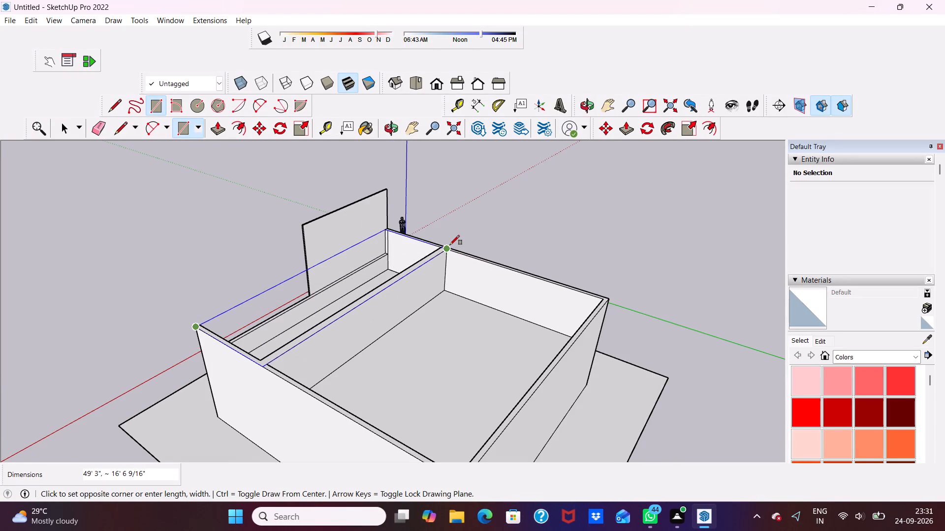
{"action": "left_click", "coordinate": [450, 245]}
Delete the face closing off the upper floor's front opening above the balcony parapet.
{"action": "scroll", "coordinate": [343, 318], "scroll_direction": "down", "scroll_amount": 3}
{"action": "middle_click_drag", "start_coordinate": [335, 324], "coordinate": [468, 292]}
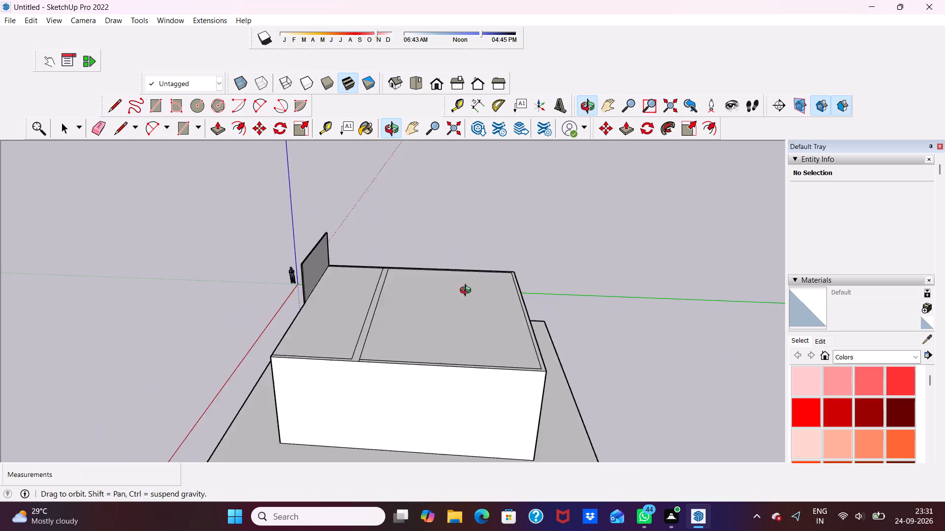
{"action": "middle_click_drag", "start_coordinate": [468, 292], "coordinate": [641, 229]}
{"action": "scroll", "coordinate": [494, 296], "scroll_direction": "up", "scroll_amount": 3}
{"action": "scroll", "coordinate": [494, 296], "scroll_direction": "down", "scroll_amount": 1}
{"action": "middle_click_drag", "start_coordinate": [494, 296], "coordinate": [568, 288]}
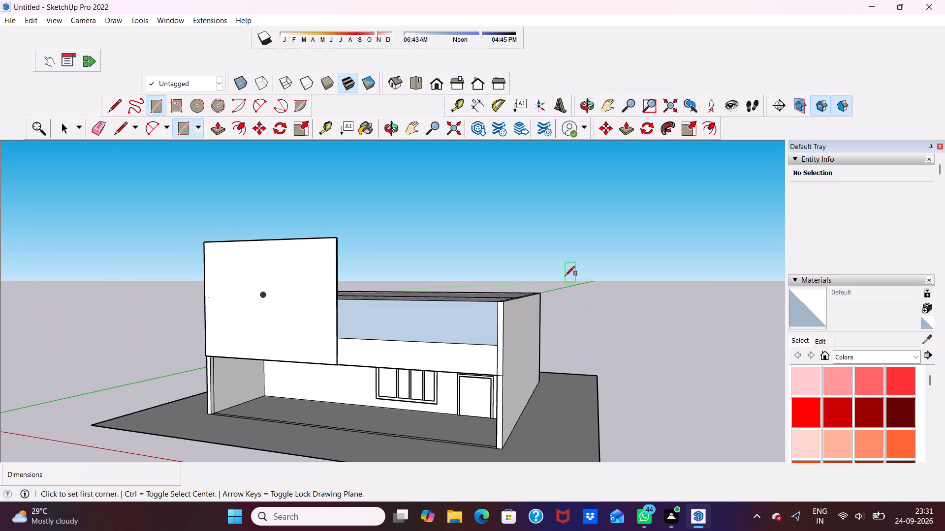
{"action": "key", "text": "space"}
{"action": "key", "text": "space"}
{"action": "left_click", "coordinate": [431, 333]}
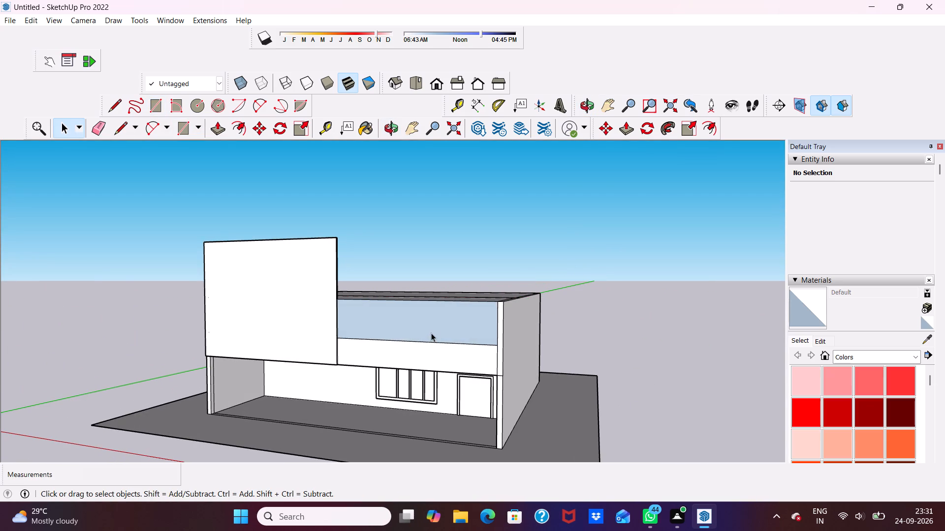
{"action": "key", "text": "Delete"}
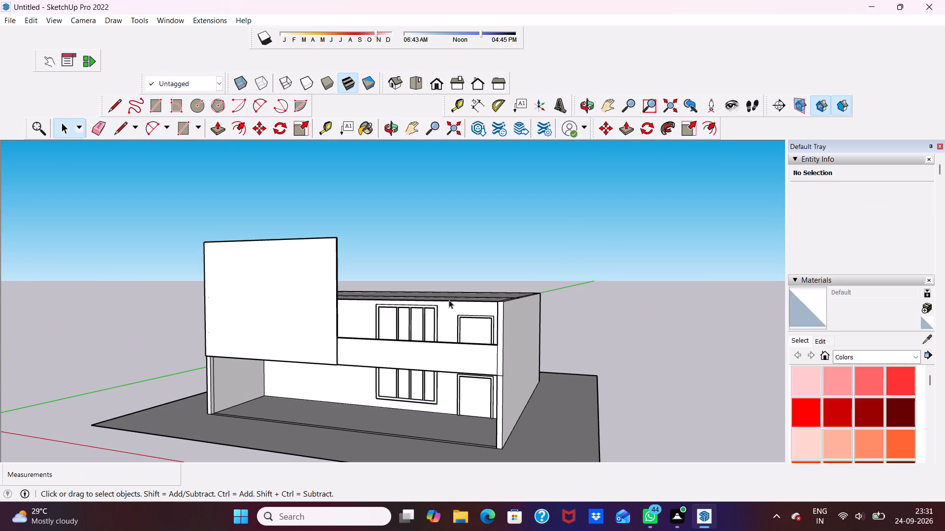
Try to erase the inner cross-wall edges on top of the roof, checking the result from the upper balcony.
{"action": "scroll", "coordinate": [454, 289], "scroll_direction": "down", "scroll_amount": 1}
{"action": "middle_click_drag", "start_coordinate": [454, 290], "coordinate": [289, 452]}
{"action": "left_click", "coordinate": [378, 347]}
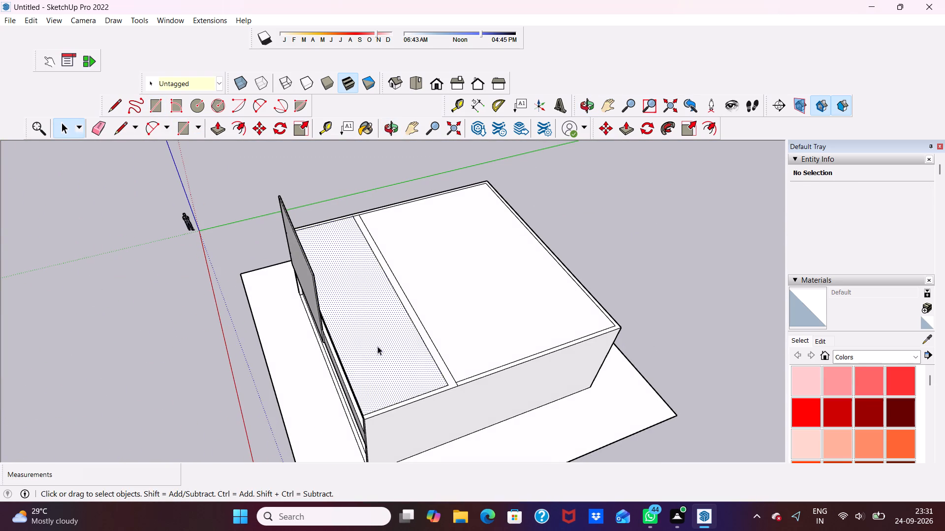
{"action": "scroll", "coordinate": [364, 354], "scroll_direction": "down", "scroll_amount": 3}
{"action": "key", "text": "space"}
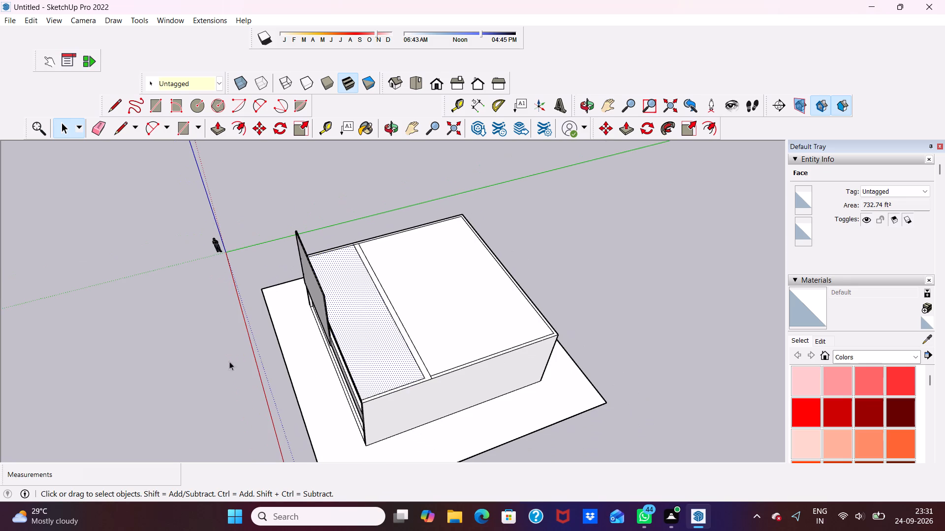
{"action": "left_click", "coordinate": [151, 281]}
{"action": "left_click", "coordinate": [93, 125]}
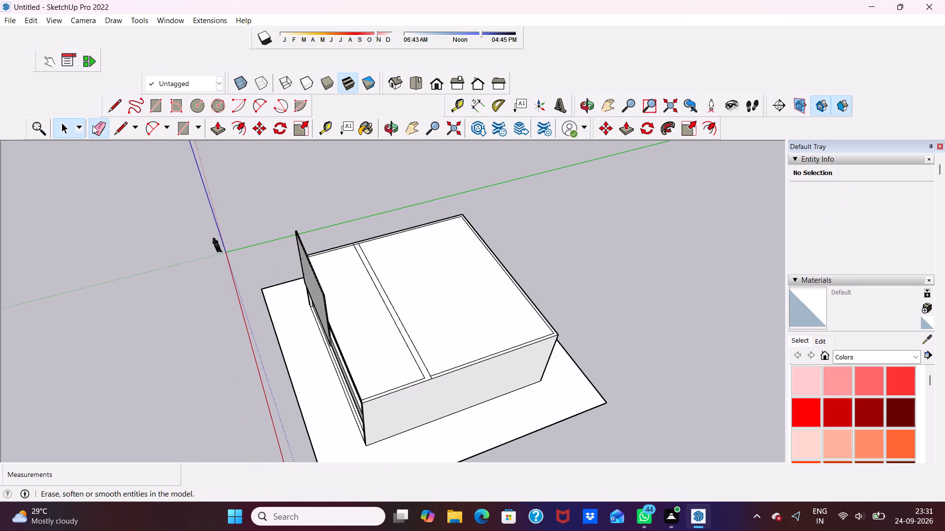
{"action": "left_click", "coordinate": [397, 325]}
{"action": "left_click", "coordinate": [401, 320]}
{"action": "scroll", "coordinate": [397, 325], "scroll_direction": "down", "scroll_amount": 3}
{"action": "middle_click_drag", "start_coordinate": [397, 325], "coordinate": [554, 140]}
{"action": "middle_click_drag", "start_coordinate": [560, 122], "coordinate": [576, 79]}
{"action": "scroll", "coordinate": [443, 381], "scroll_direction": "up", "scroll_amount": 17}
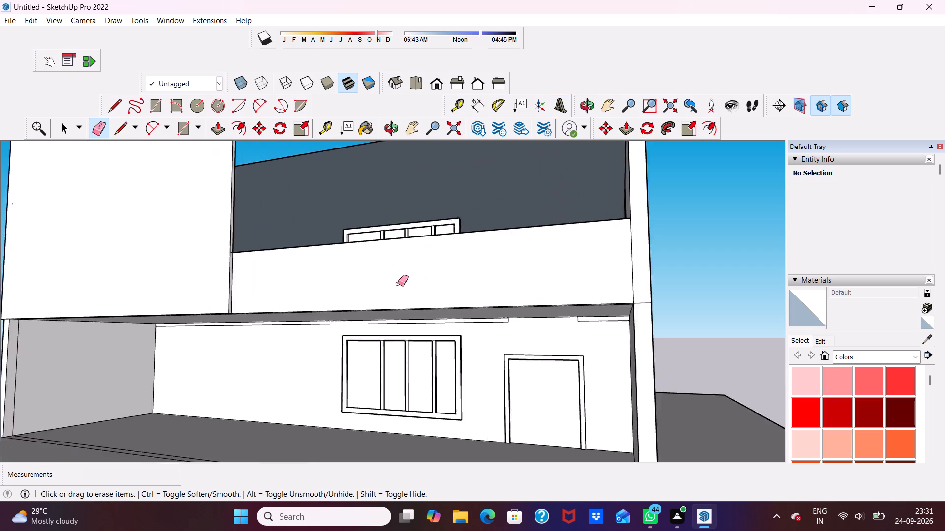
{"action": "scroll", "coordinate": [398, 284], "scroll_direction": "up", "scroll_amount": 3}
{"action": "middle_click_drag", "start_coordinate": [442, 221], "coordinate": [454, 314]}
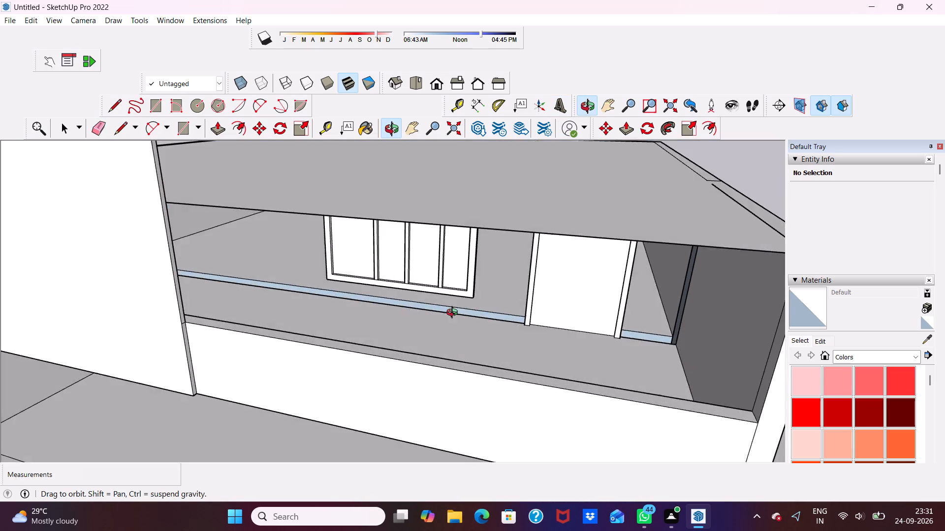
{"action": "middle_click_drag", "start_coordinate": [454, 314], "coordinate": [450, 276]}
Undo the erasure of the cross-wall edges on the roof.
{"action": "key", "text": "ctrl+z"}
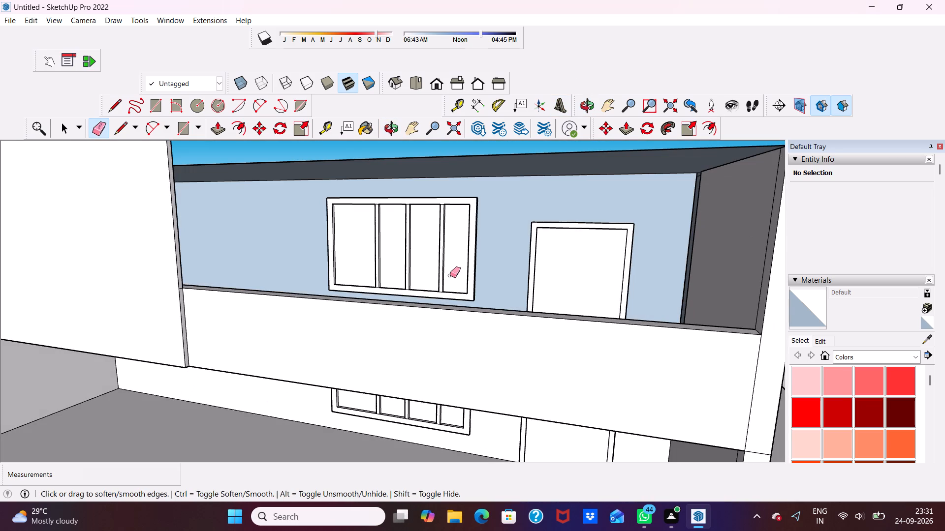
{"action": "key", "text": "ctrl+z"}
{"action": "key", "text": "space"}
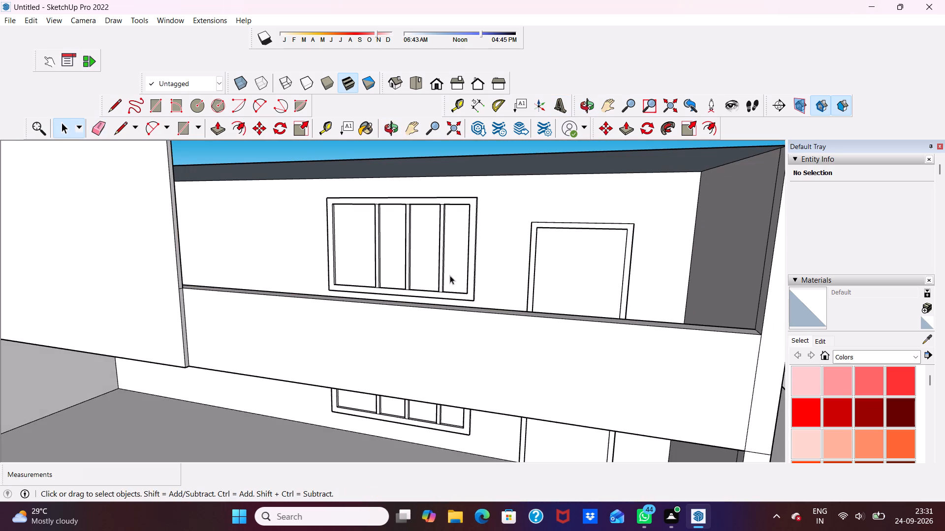
Push/Pull the front roof face between the outer front edge and the cross wall up 9".
{"action": "scroll", "coordinate": [450, 274], "scroll_direction": "down", "scroll_amount": 7}
{"action": "middle_click_drag", "start_coordinate": [454, 270], "coordinate": [175, 316]}
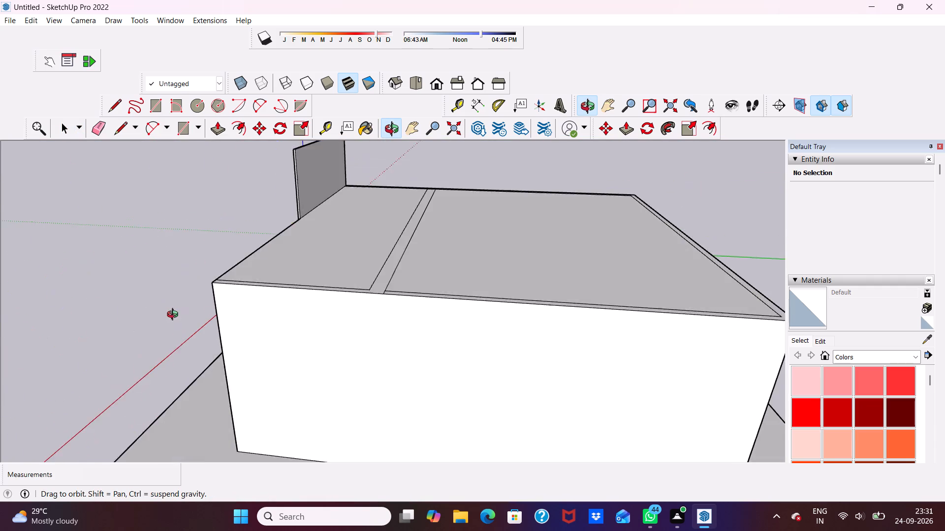
{"action": "middle_click_drag", "start_coordinate": [175, 316], "coordinate": [151, 363]}
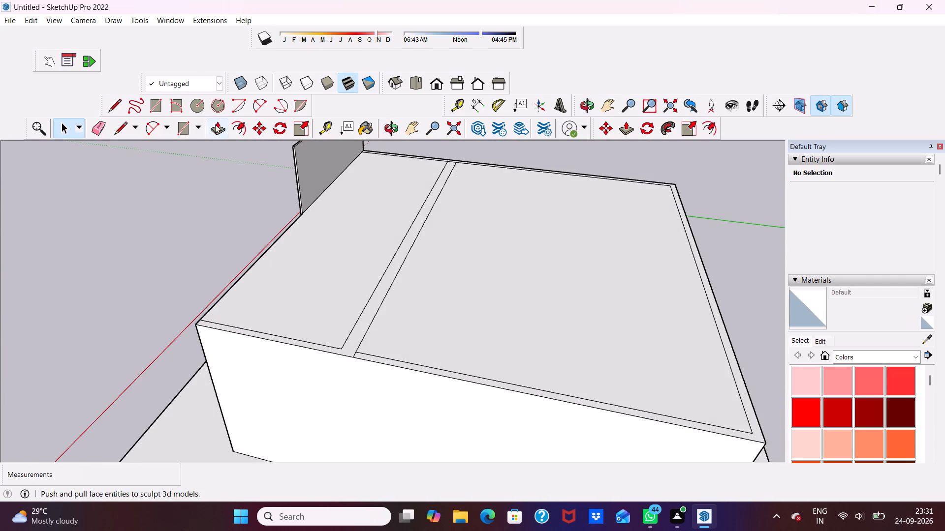
{"action": "left_click", "coordinate": [284, 276]}
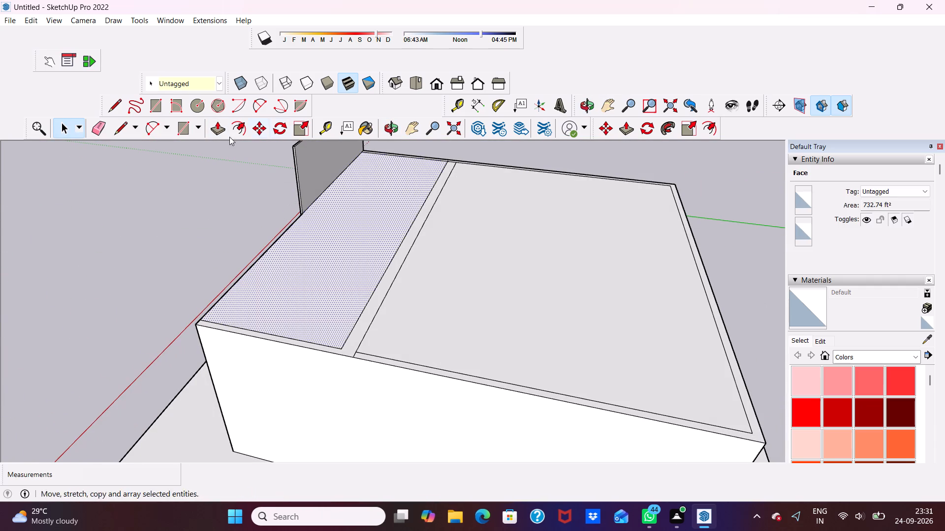
{"action": "left_click_drag", "start_coordinate": [216, 126], "coordinate": [219, 133]}
{"action": "left_click", "coordinate": [300, 273]}
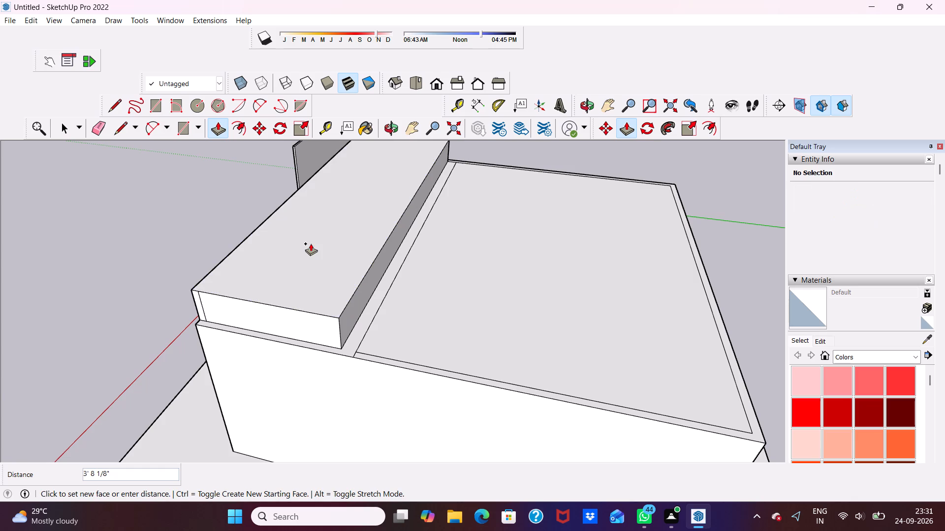
{"action": "key", "text": "9"}
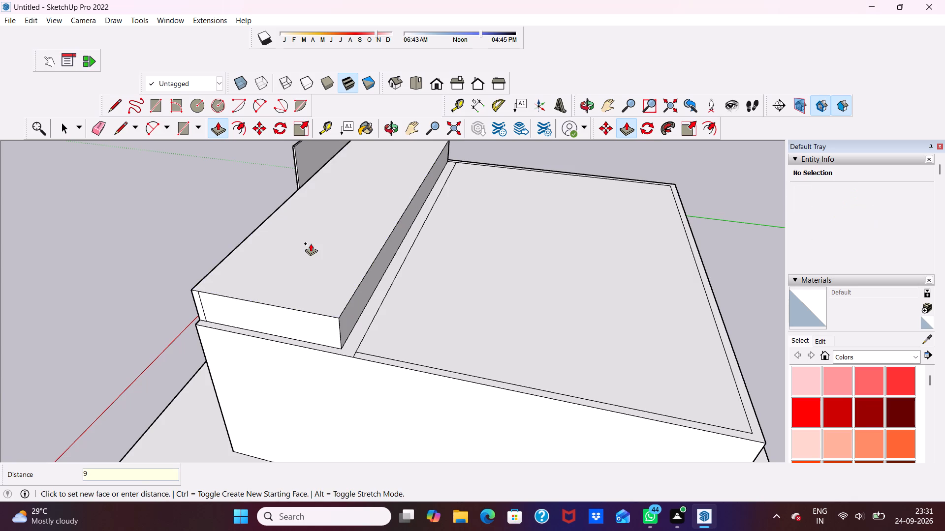
{"action": "key", "text": "shift+quotedbl"}
{"action": "key", "text": "Return"}
Extend the roof slab's rear edge face about 34' 11" backward, flush with the outer face of the rear wall.
{"action": "scroll", "coordinate": [310, 302], "scroll_direction": "up", "scroll_amount": 8}
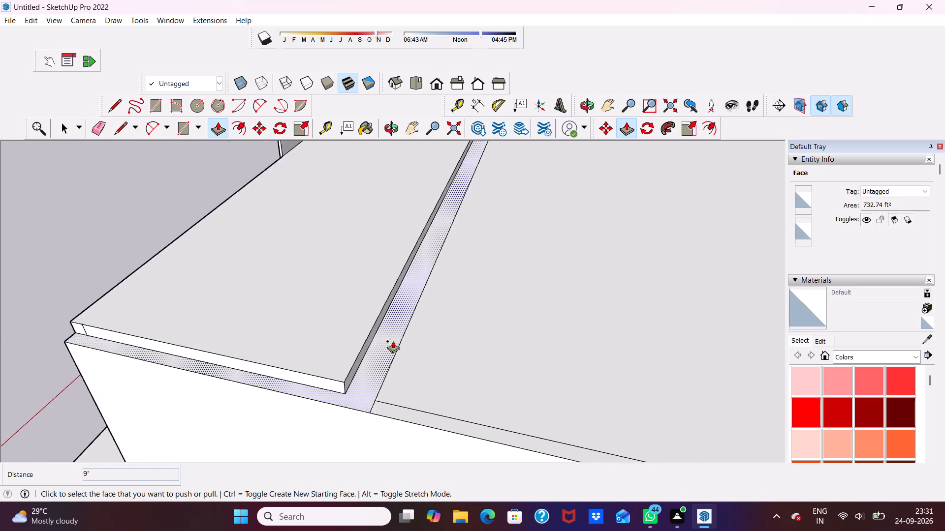
{"action": "scroll", "coordinate": [393, 341], "scroll_direction": "up", "scroll_amount": 3}
{"action": "scroll", "coordinate": [349, 388], "scroll_direction": "up", "scroll_amount": 5}
{"action": "left_click", "coordinate": [300, 415]}
{"action": "scroll", "coordinate": [300, 415], "scroll_direction": "up", "scroll_amount": 1}
{"action": "scroll", "coordinate": [300, 415], "scroll_direction": "down", "scroll_amount": 6}
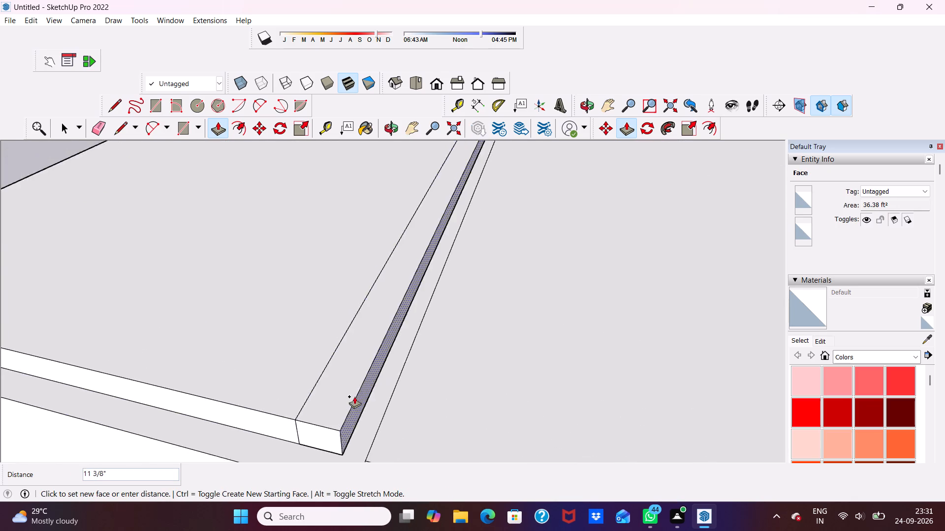
{"action": "scroll", "coordinate": [354, 396], "scroll_direction": "down", "scroll_amount": 7}
{"action": "scroll", "coordinate": [489, 374], "scroll_direction": "up", "scroll_amount": 1}
{"action": "scroll", "coordinate": [414, 368], "scroll_direction": "down", "scroll_amount": 6}
{"action": "scroll", "coordinate": [463, 320], "scroll_direction": "down", "scroll_amount": 5}
{"action": "scroll", "coordinate": [663, 379], "scroll_direction": "up", "scroll_amount": 3}
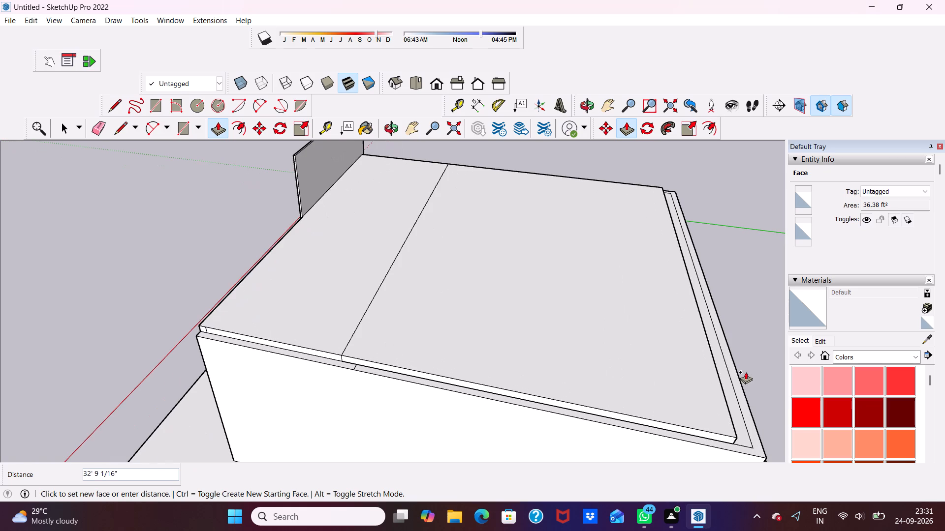
{"action": "scroll", "coordinate": [748, 376], "scroll_direction": "up", "scroll_amount": 1}
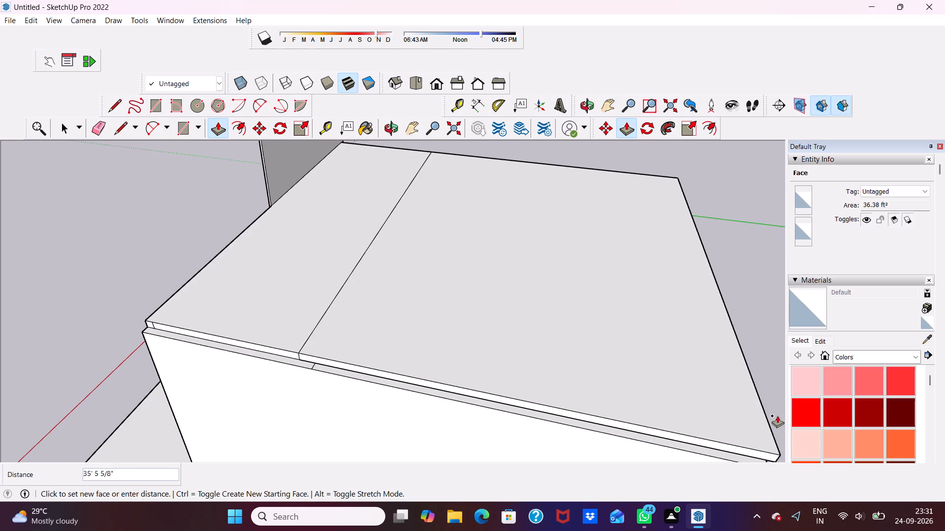
{"action": "scroll", "coordinate": [753, 422], "scroll_direction": "down", "scroll_amount": 3}
{"action": "middle_click_drag", "start_coordinate": [753, 422], "coordinate": [257, 314]}
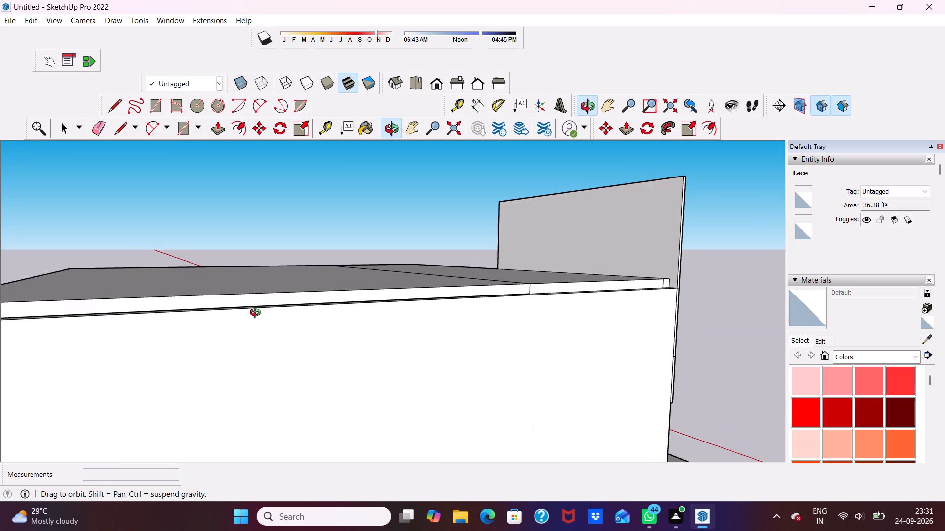
{"action": "middle_click_drag", "start_coordinate": [257, 314], "coordinate": [259, 311]}
{"action": "scroll", "coordinate": [152, 319], "scroll_direction": "down", "scroll_amount": 6}
{"action": "scroll", "coordinate": [189, 304], "scroll_direction": "up", "scroll_amount": 1}
{"action": "scroll", "coordinate": [189, 304], "scroll_direction": "down", "scroll_amount": 3}
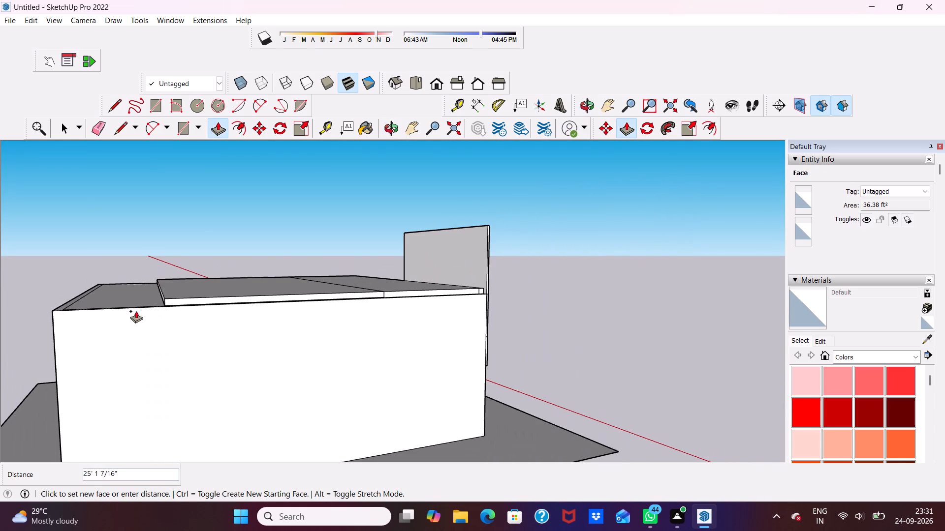
{"action": "middle_click_drag", "start_coordinate": [90, 337], "coordinate": [233, 343]}
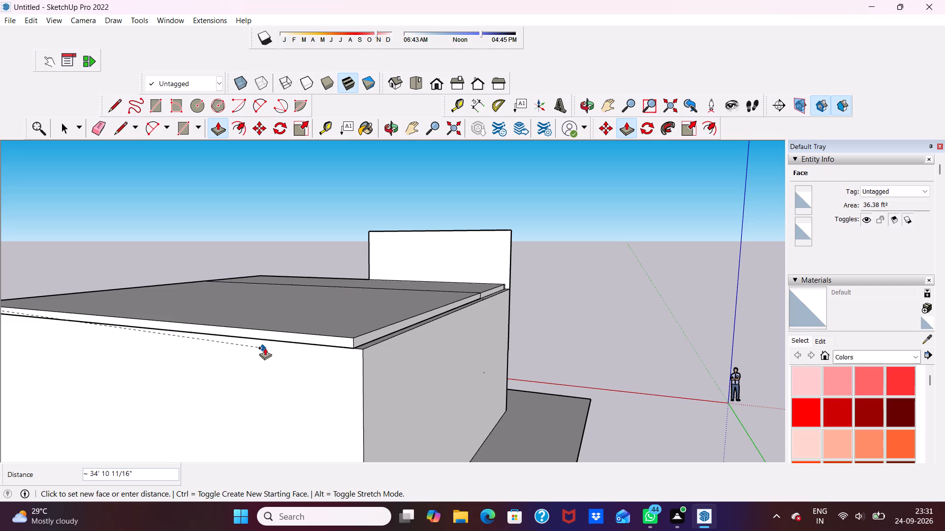
{"action": "left_click", "coordinate": [277, 341]}
Pull both segments of the slab's edge on the front-panel side outward 9", flush with the outer side wall.
{"action": "scroll", "coordinate": [343, 343], "scroll_direction": "down", "scroll_amount": 4}
{"action": "middle_click_drag", "start_coordinate": [381, 353], "coordinate": [187, 401]}
{"action": "scroll", "coordinate": [198, 338], "scroll_direction": "up", "scroll_amount": 8}
{"action": "left_click", "coordinate": [187, 364]}
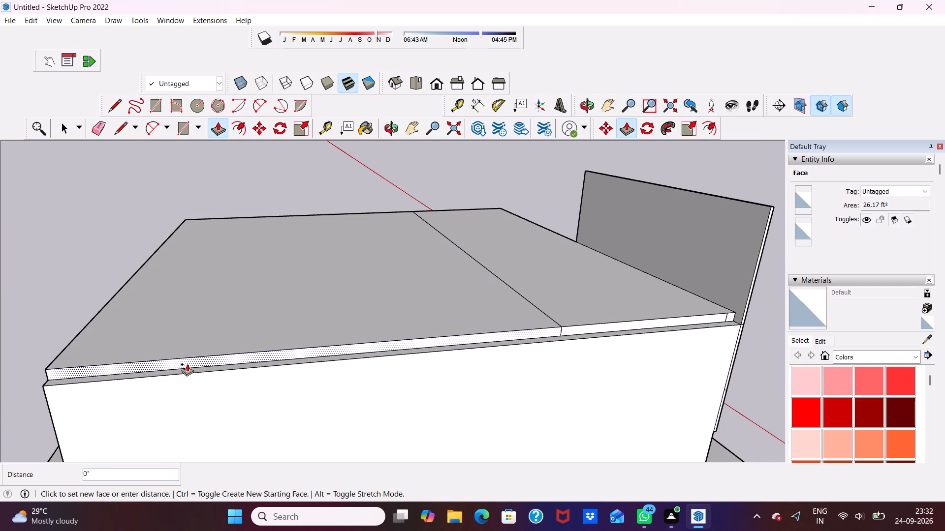
{"action": "scroll", "coordinate": [188, 371], "scroll_direction": "down", "scroll_amount": 4}
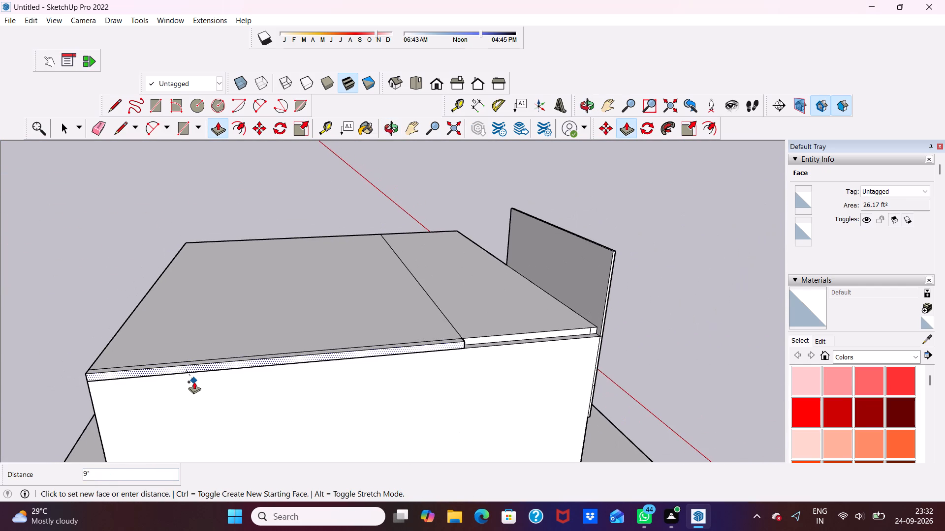
{"action": "left_click", "coordinate": [194, 382]}
{"action": "scroll", "coordinate": [547, 337], "scroll_direction": "up", "scroll_amount": 9}
{"action": "left_click", "coordinate": [488, 334]}
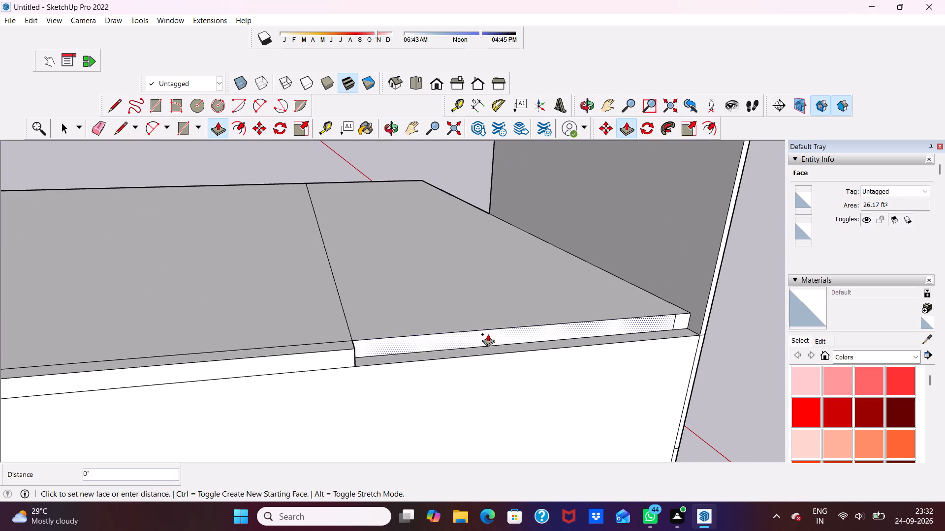
{"action": "scroll", "coordinate": [429, 371], "scroll_direction": "up", "scroll_amount": 1}
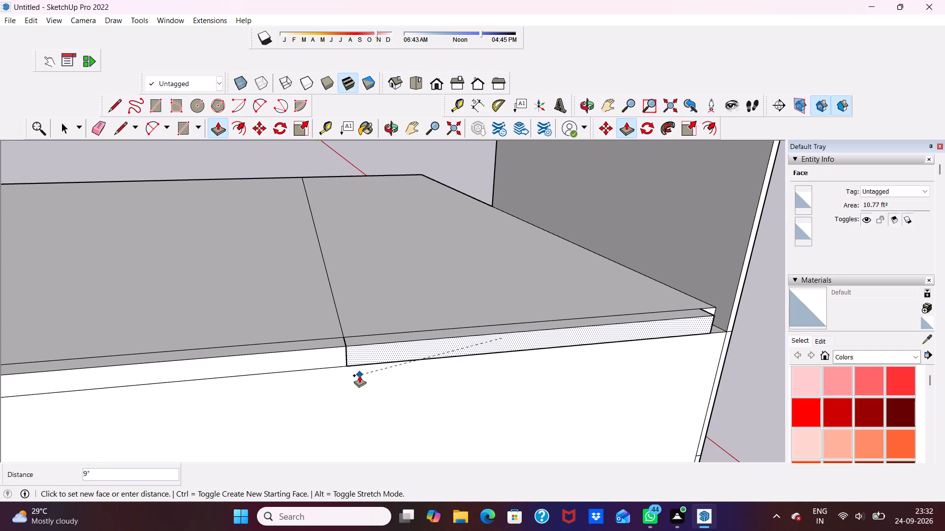
{"action": "left_click", "coordinate": [359, 375]}
Pull both segments of the slab's opposite edge, on the side away from the front panel, outward flush with that side wall.
{"action": "scroll", "coordinate": [360, 372], "scroll_direction": "down", "scroll_amount": 7}
{"action": "middle_click_drag", "start_coordinate": [369, 274], "coordinate": [639, 233]}
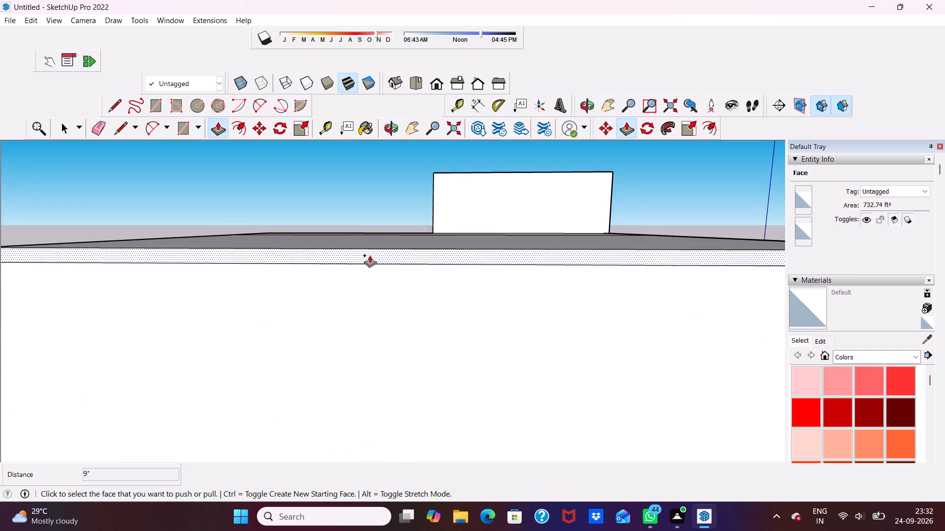
{"action": "scroll", "coordinate": [368, 256], "scroll_direction": "down", "scroll_amount": 5}
{"action": "middle_click_drag", "start_coordinate": [368, 270], "coordinate": [611, 303]}
{"action": "scroll", "coordinate": [579, 317], "scroll_direction": "up", "scroll_amount": 9}
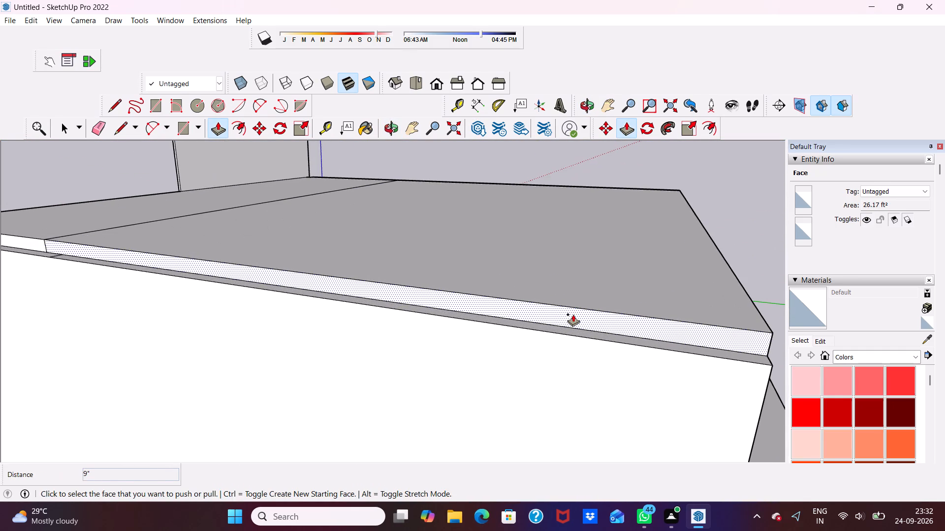
{"action": "left_click", "coordinate": [573, 314]}
{"action": "scroll", "coordinate": [503, 222], "scroll_direction": "down", "scroll_amount": 3}
{"action": "scroll", "coordinate": [521, 190], "scroll_direction": "up", "scroll_amount": 1}
{"action": "scroll", "coordinate": [532, 177], "scroll_direction": "down", "scroll_amount": 2}
{"action": "scroll", "coordinate": [489, 207], "scroll_direction": "up", "scroll_amount": 1}
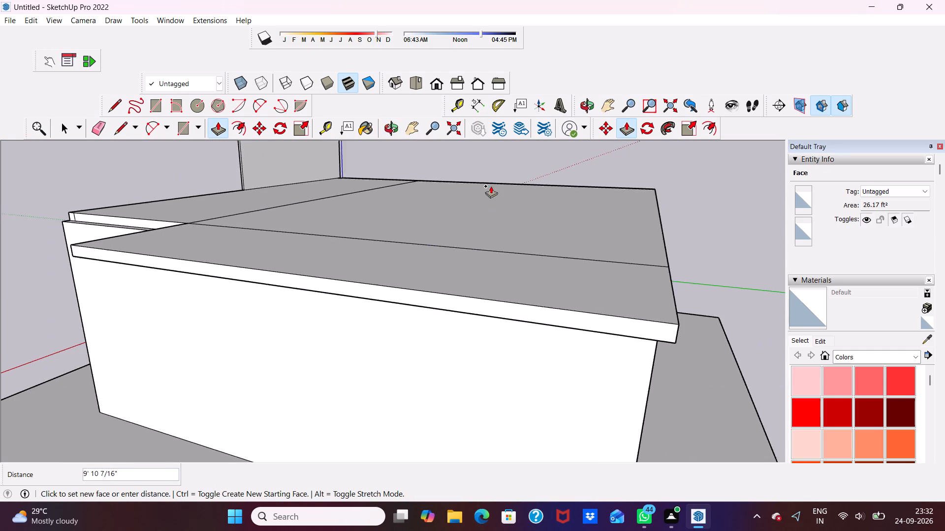
{"action": "scroll", "coordinate": [371, 246], "scroll_direction": "down", "scroll_amount": 4}
{"action": "middle_click_drag", "start_coordinate": [318, 282], "coordinate": [556, 258]}
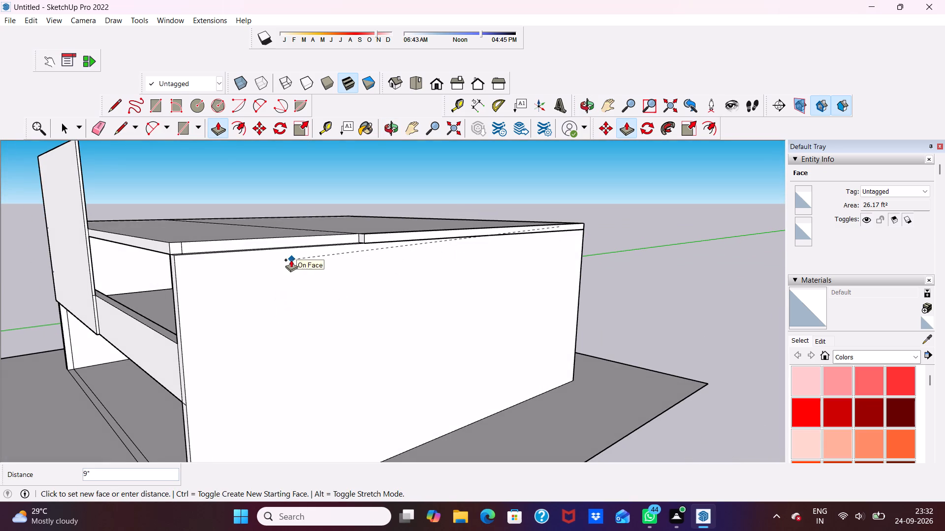
{"action": "left_click", "coordinate": [291, 260]}
{"action": "scroll", "coordinate": [288, 250], "scroll_direction": "up", "scroll_amount": 10}
{"action": "left_click", "coordinate": [303, 230]}
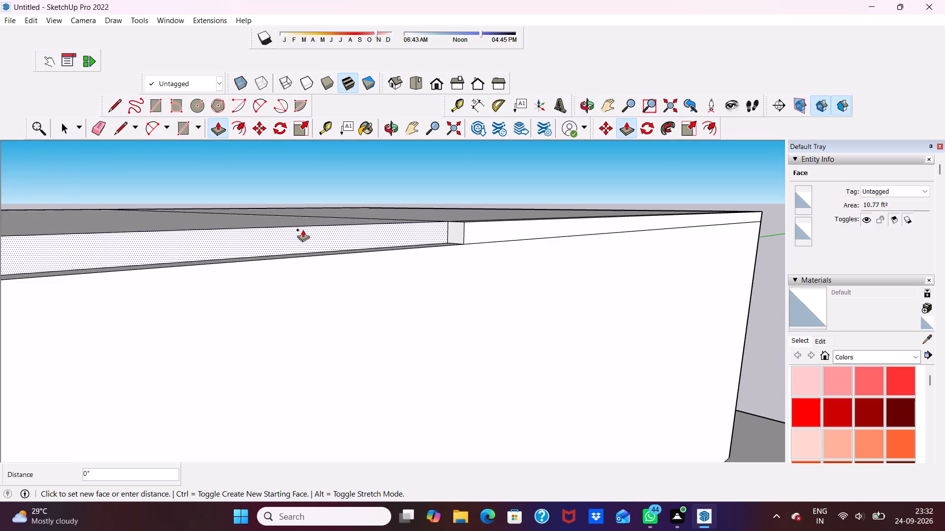
{"action": "left_click", "coordinate": [306, 265]}
Erase the seam line across the roof slab's top and its short leftover segments at the side edge.
{"action": "scroll", "coordinate": [306, 265], "scroll_direction": "down", "scroll_amount": 6}
{"action": "middle_click_drag", "start_coordinate": [328, 251], "coordinate": [329, 345]}
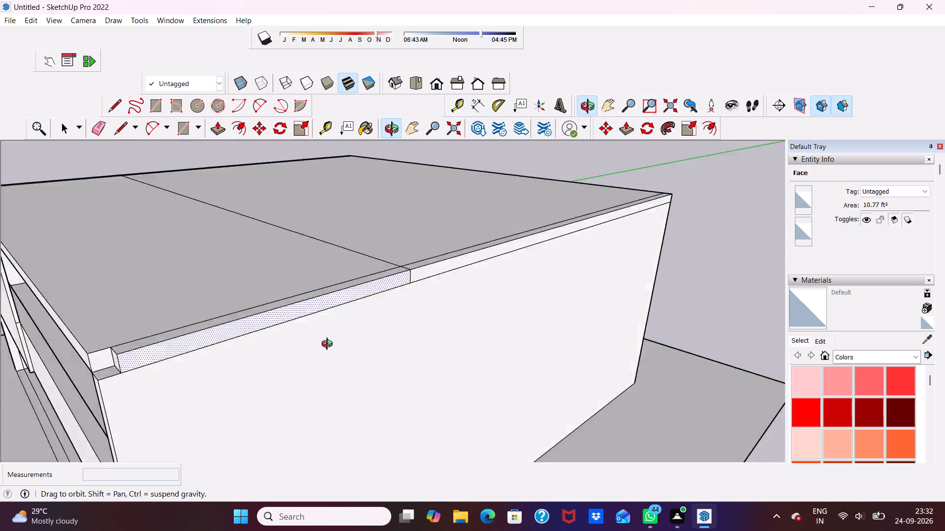
{"action": "middle_click_drag", "start_coordinate": [329, 345], "coordinate": [230, 334]}
{"action": "key", "text": "space"}
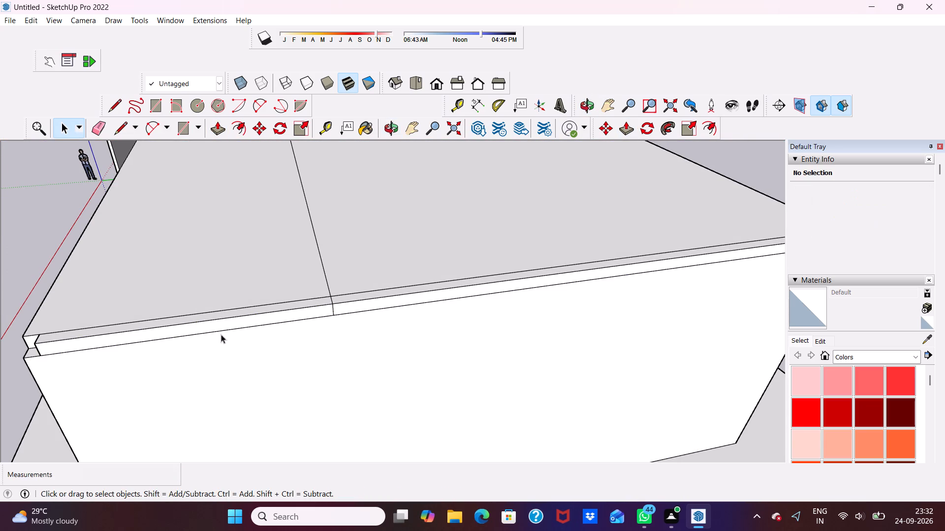
{"action": "left_click", "coordinate": [95, 131]}
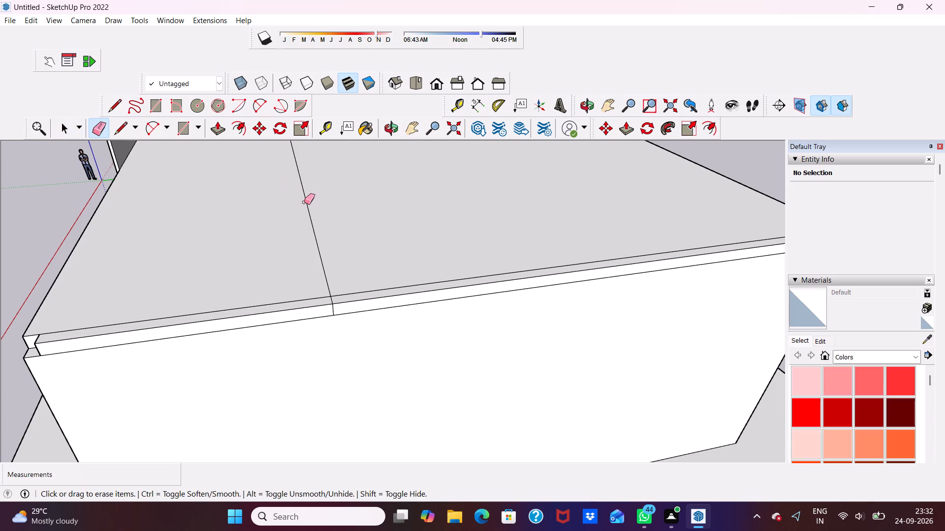
{"action": "left_click", "coordinate": [304, 202]}
{"action": "left_click", "coordinate": [307, 200]}
{"action": "scroll", "coordinate": [311, 208], "scroll_direction": "down", "scroll_amount": 2}
{"action": "scroll", "coordinate": [390, 271], "scroll_direction": "up", "scroll_amount": 5}
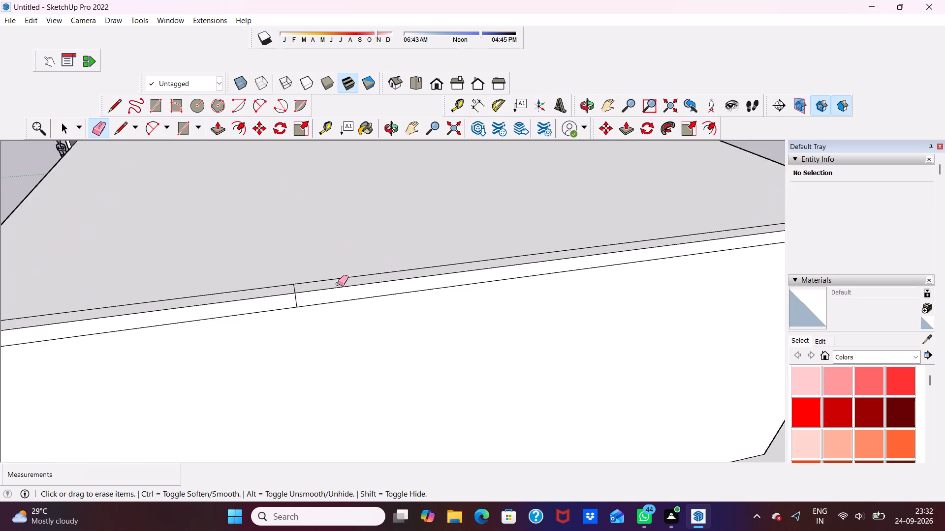
{"action": "scroll", "coordinate": [338, 284], "scroll_direction": "up", "scroll_amount": 4}
{"action": "left_click", "coordinate": [275, 286]}
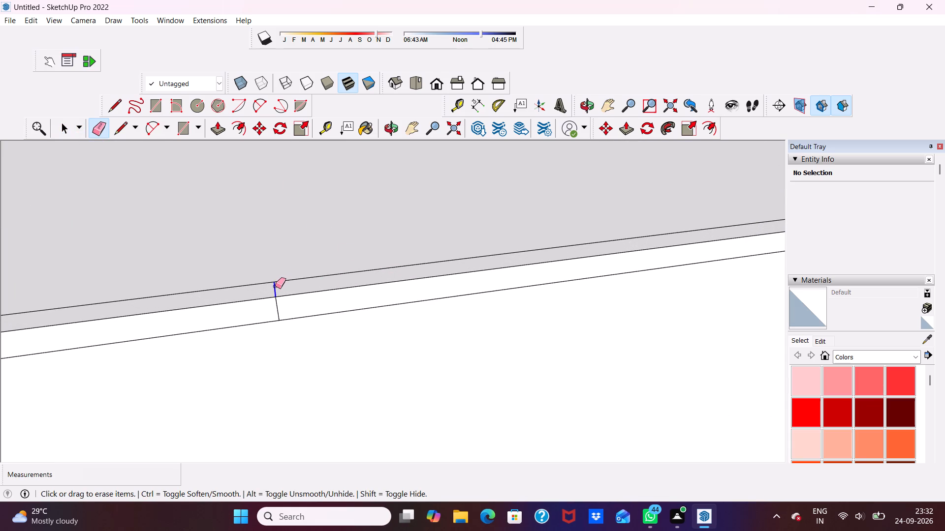
{"action": "scroll", "coordinate": [275, 286], "scroll_direction": "down", "scroll_amount": 4}
{"action": "left_click", "coordinate": [275, 298]}
{"action": "scroll", "coordinate": [279, 286], "scroll_direction": "down", "scroll_amount": 8}
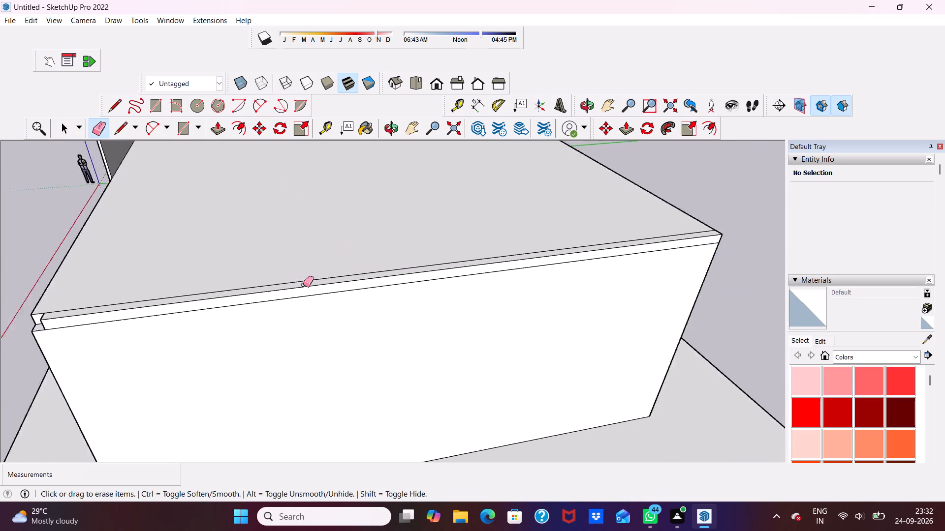
{"action": "scroll", "coordinate": [303, 285], "scroll_direction": "down", "scroll_amount": 3}
{"action": "scroll", "coordinate": [155, 302], "scroll_direction": "up", "scroll_amount": 4}
{"action": "middle_click_drag", "start_coordinate": [157, 302], "coordinate": [334, 341]}
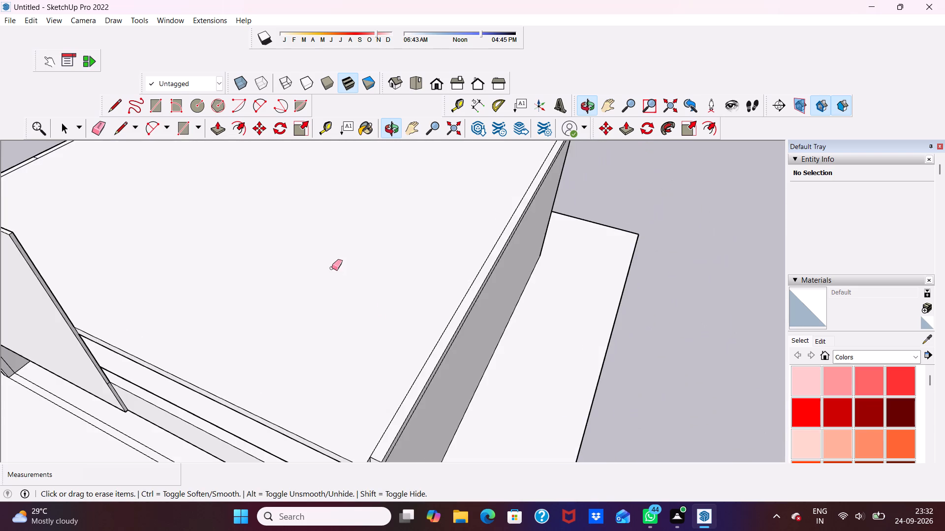
Erase the short leftover seam segment crossing the roof slab's narrow side strip.
{"action": "scroll", "coordinate": [332, 268], "scroll_direction": "down", "scroll_amount": 10}
{"action": "scroll", "coordinate": [246, 221], "scroll_direction": "up", "scroll_amount": 15}
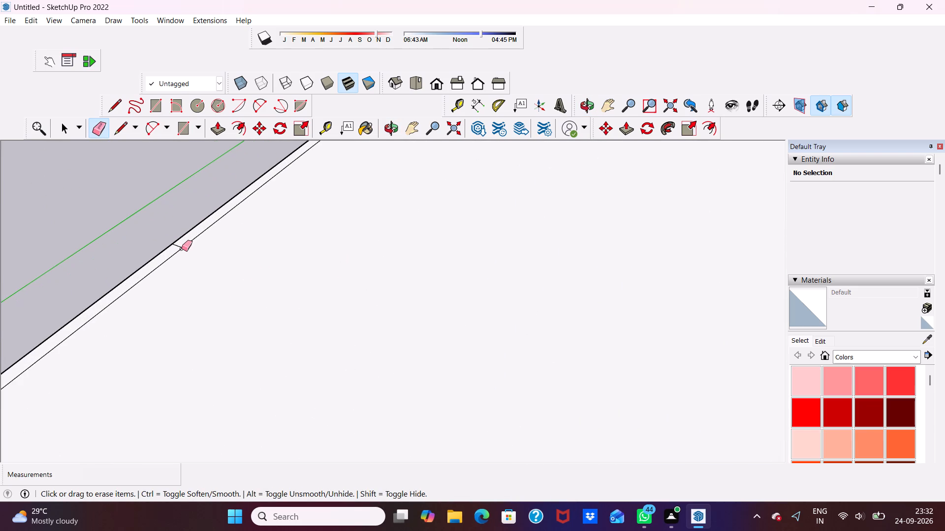
{"action": "left_click", "coordinate": [177, 246]}
Pull the small square end face of the roof slab's side strip forward 9", filling the front corner notch flush with the front edge.
{"action": "scroll", "coordinate": [180, 241], "scroll_direction": "down", "scroll_amount": 4}
{"action": "scroll", "coordinate": [192, 242], "scroll_direction": "up", "scroll_amount": 1}
{"action": "scroll", "coordinate": [184, 254], "scroll_direction": "down", "scroll_amount": 9}
{"action": "scroll", "coordinate": [327, 181], "scroll_direction": "up", "scroll_amount": 5}
{"action": "scroll", "coordinate": [254, 176], "scroll_direction": "up", "scroll_amount": 3}
{"action": "scroll", "coordinate": [217, 211], "scroll_direction": "down", "scroll_amount": 4}
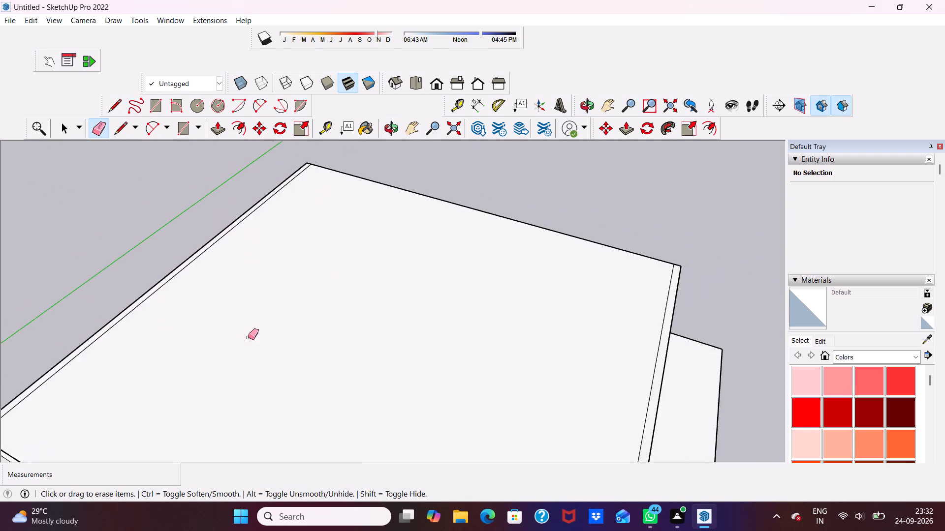
{"action": "scroll", "coordinate": [248, 337], "scroll_direction": "down", "scroll_amount": 5}
{"action": "scroll", "coordinate": [324, 179], "scroll_direction": "up", "scroll_amount": 13}
{"action": "scroll", "coordinate": [258, 215], "scroll_direction": "down", "scroll_amount": 13}
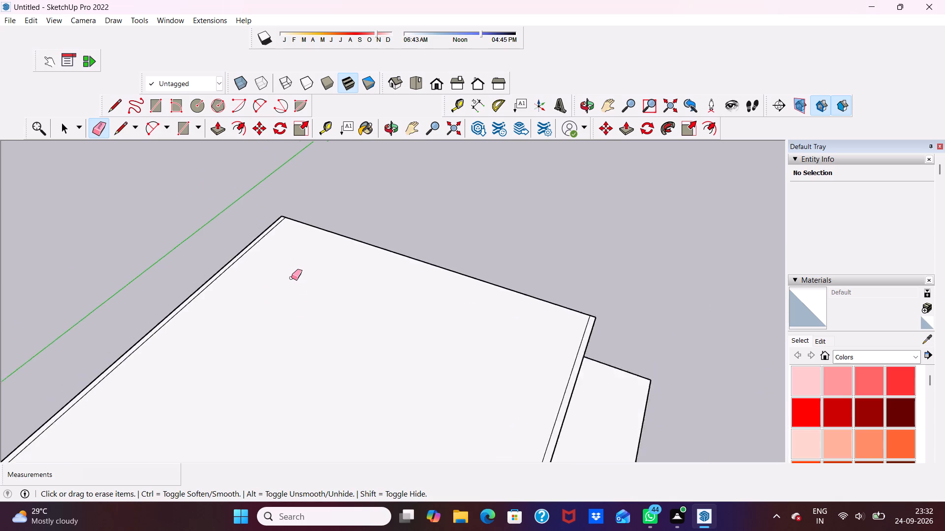
{"action": "scroll", "coordinate": [291, 278], "scroll_direction": "down", "scroll_amount": 2}
{"action": "key", "text": "space"}
{"action": "key", "text": "space"}
{"action": "scroll", "coordinate": [265, 239], "scroll_direction": "down", "scroll_amount": 4}
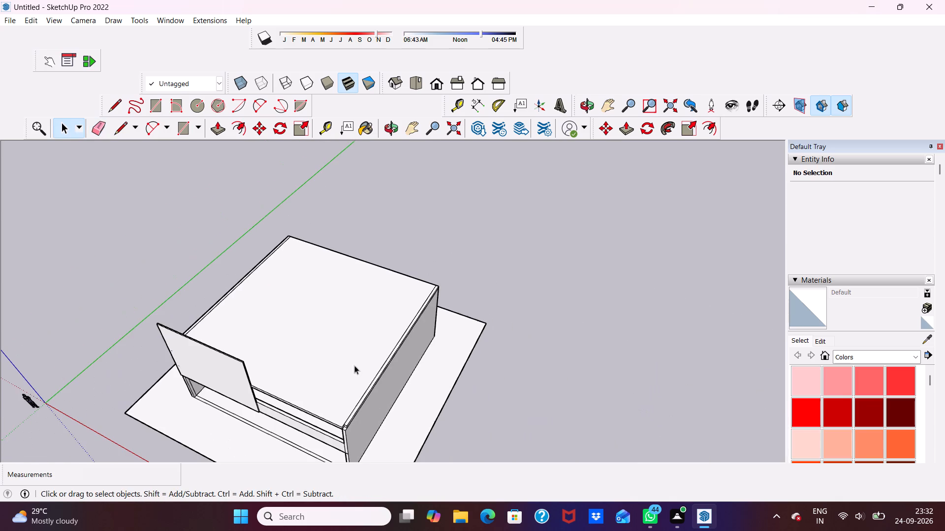
{"action": "scroll", "coordinate": [354, 365], "scroll_direction": "down", "scroll_amount": 3}
{"action": "scroll", "coordinate": [319, 493], "scroll_direction": "up", "scroll_amount": 3}
{"action": "scroll", "coordinate": [346, 430], "scroll_direction": "up", "scroll_amount": 20}
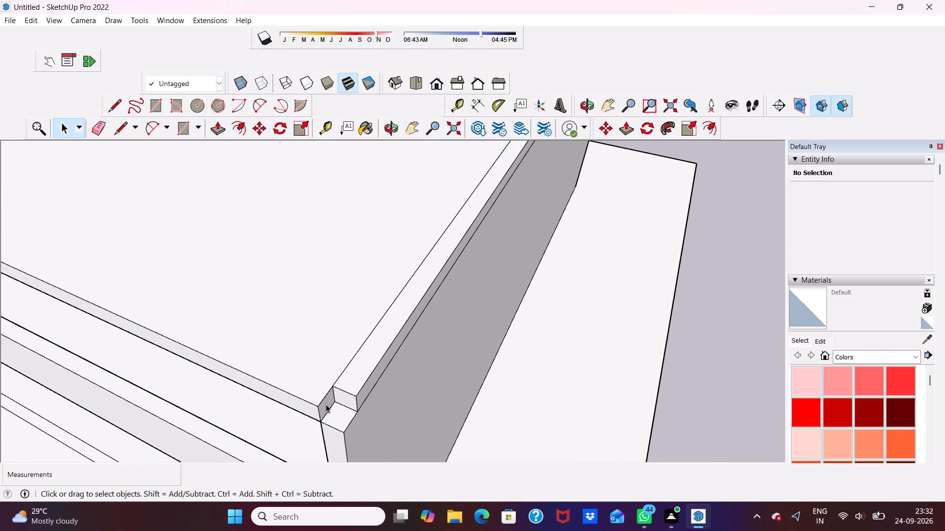
{"action": "left_click", "coordinate": [338, 399]}
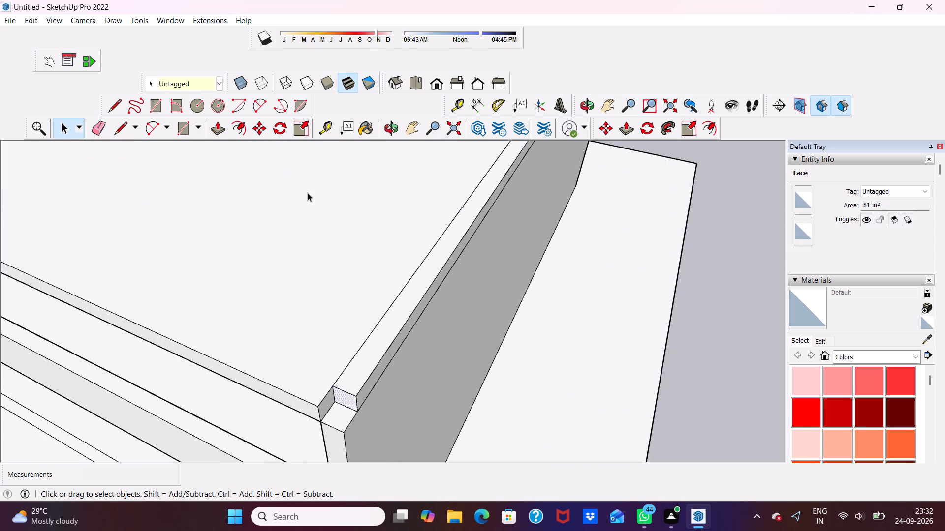
{"action": "left_click", "coordinate": [221, 124]}
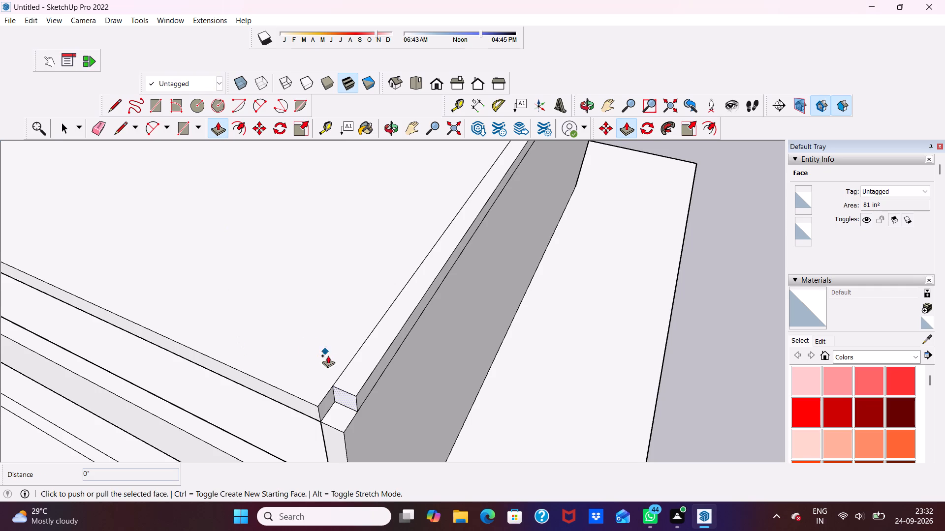
{"action": "scroll", "coordinate": [333, 365], "scroll_direction": "up", "scroll_amount": 3}
{"action": "left_click", "coordinate": [349, 411]}
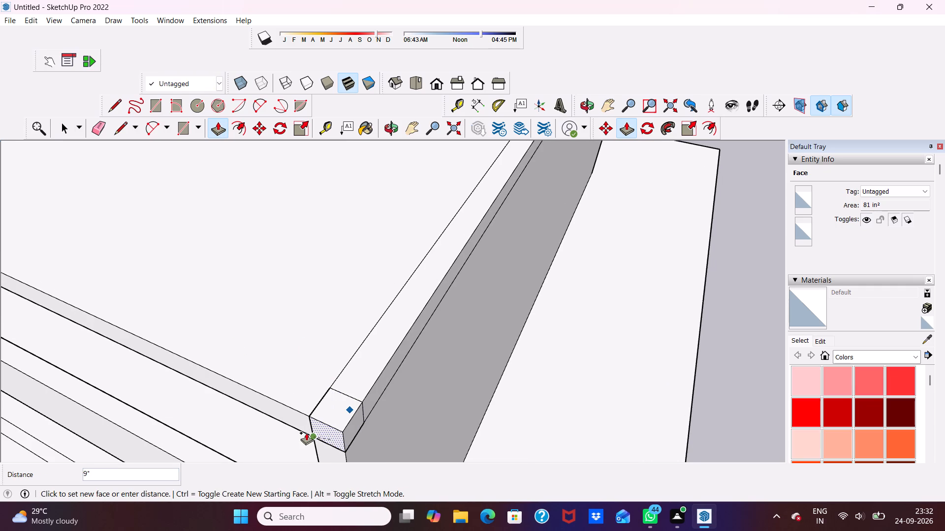
{"action": "left_click", "coordinate": [301, 433]}
Erase the seam lines around the filled front corner on the slab's side, top and front, including the one above the side wall's end.
{"action": "scroll", "coordinate": [310, 406], "scroll_direction": "down", "scroll_amount": 6}
{"action": "middle_click_drag", "start_coordinate": [355, 372], "coordinate": [252, 340]}
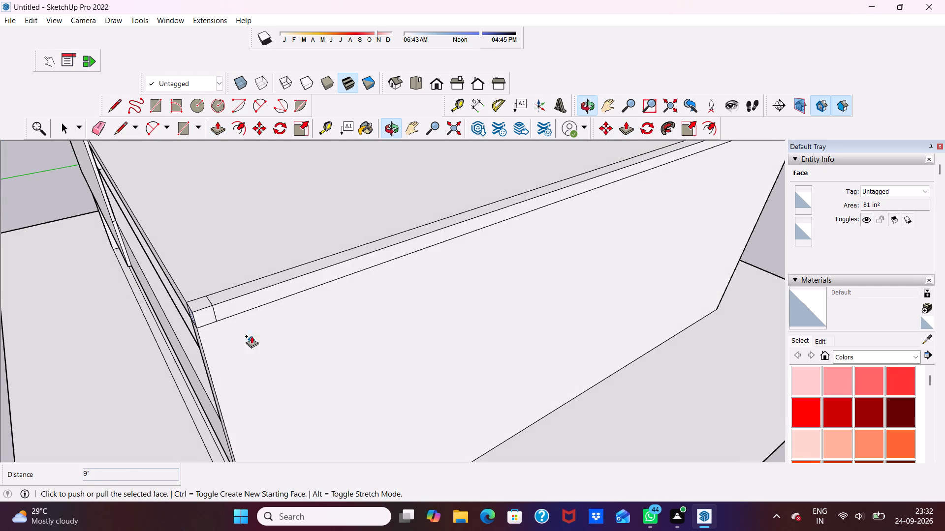
{"action": "left_click", "coordinate": [103, 136]}
{"action": "scroll", "coordinate": [213, 284], "scroll_direction": "up", "scroll_amount": 3}
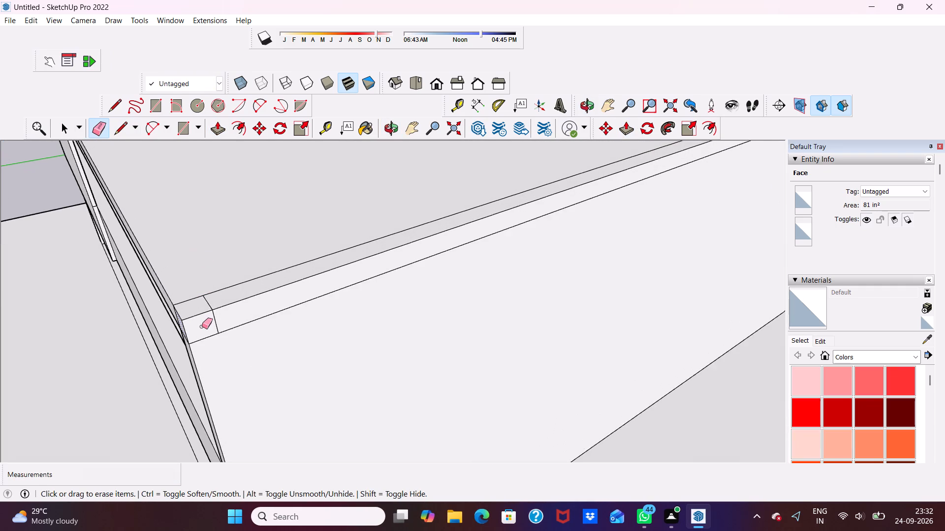
{"action": "scroll", "coordinate": [202, 326], "scroll_direction": "up", "scroll_amount": 3}
{"action": "left_click", "coordinate": [216, 315]}
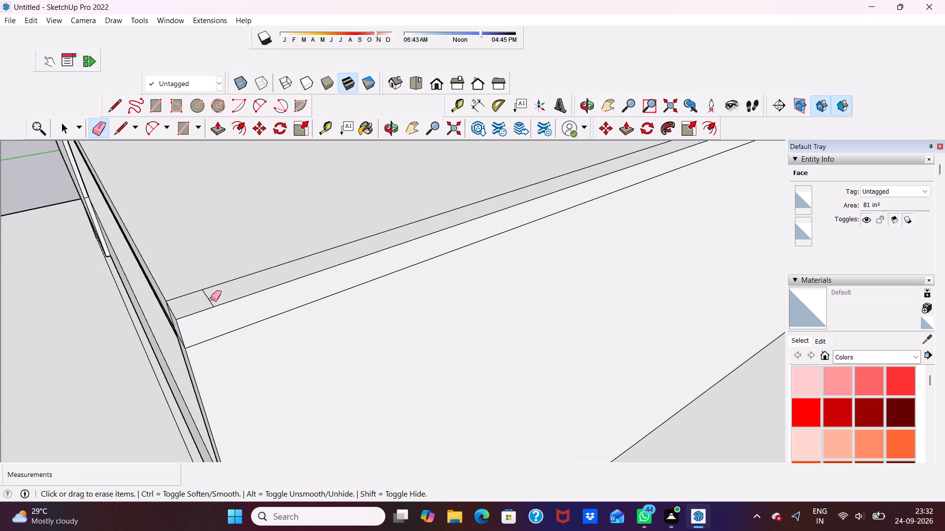
{"action": "left_click", "coordinate": [211, 299]}
{"action": "scroll", "coordinate": [189, 302], "scroll_direction": "down", "scroll_amount": 5}
{"action": "middle_click_drag", "start_coordinate": [188, 303], "coordinate": [332, 268]}
{"action": "scroll", "coordinate": [332, 266], "scroll_direction": "up", "scroll_amount": 1}
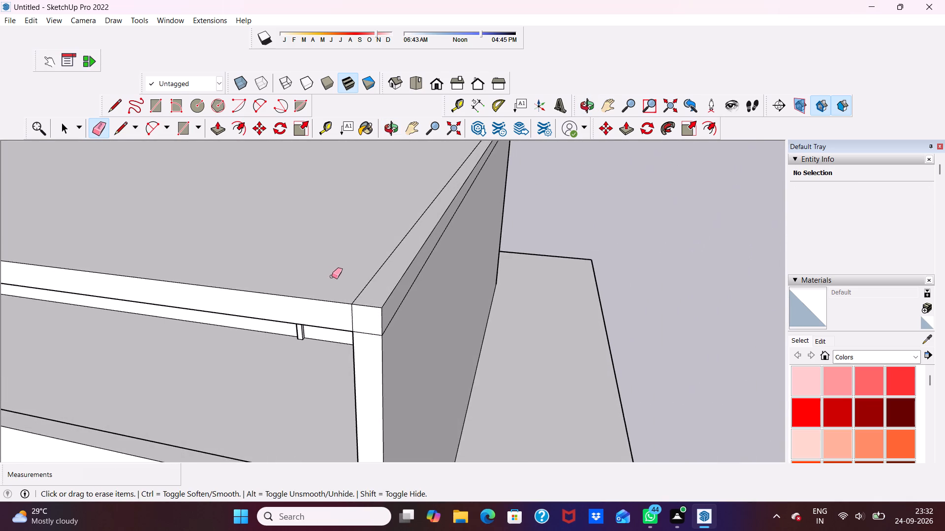
{"action": "scroll", "coordinate": [355, 311], "scroll_direction": "up", "scroll_amount": 2}
{"action": "left_click", "coordinate": [349, 318]}
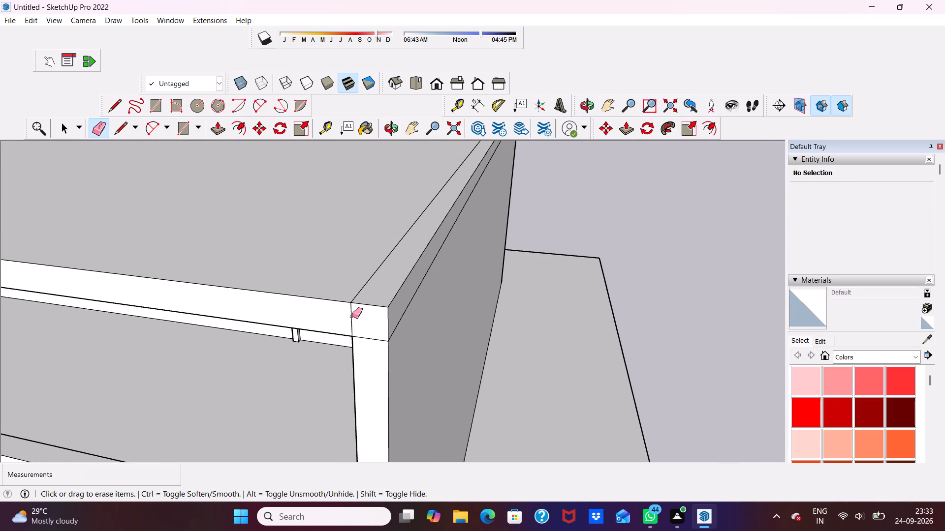
{"action": "left_click", "coordinate": [352, 316]}
{"action": "scroll", "coordinate": [352, 310], "scroll_direction": "down", "scroll_amount": 4}
{"action": "middle_click_drag", "start_coordinate": [359, 303], "coordinate": [408, 263]}
{"action": "scroll", "coordinate": [409, 267], "scroll_direction": "up", "scroll_amount": 3}
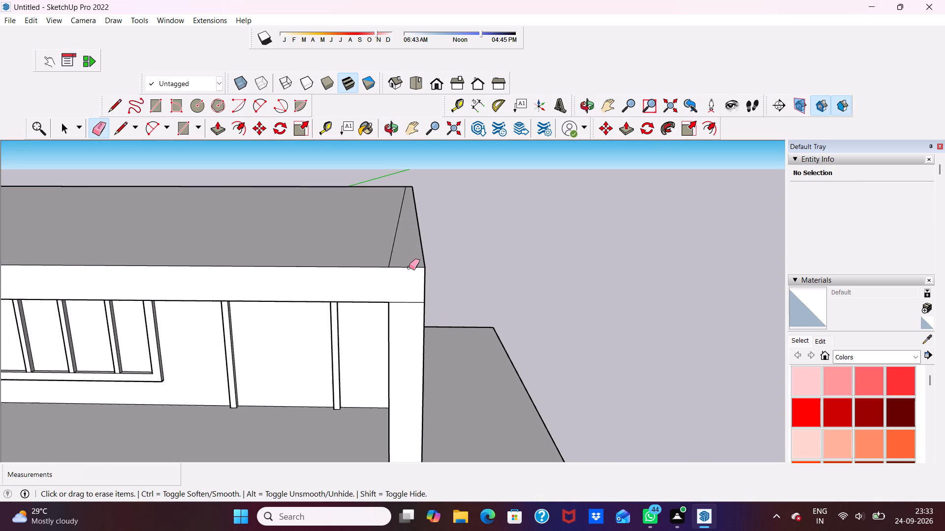
{"action": "left_click", "coordinate": [400, 303]}
Draw a 24' 11 9/16" by 9" rectangle along the roof slab's front edge, from the front panel to the outer side wall.
{"action": "scroll", "coordinate": [393, 296], "scroll_direction": "down", "scroll_amount": 5}
{"action": "middle_click_drag", "start_coordinate": [375, 298], "coordinate": [381, 246]}
{"action": "scroll", "coordinate": [367, 229], "scroll_direction": "down", "scroll_amount": 4}
{"action": "scroll", "coordinate": [377, 235], "scroll_direction": "up", "scroll_amount": 1}
{"action": "scroll", "coordinate": [397, 240], "scroll_direction": "down", "scroll_amount": 6}
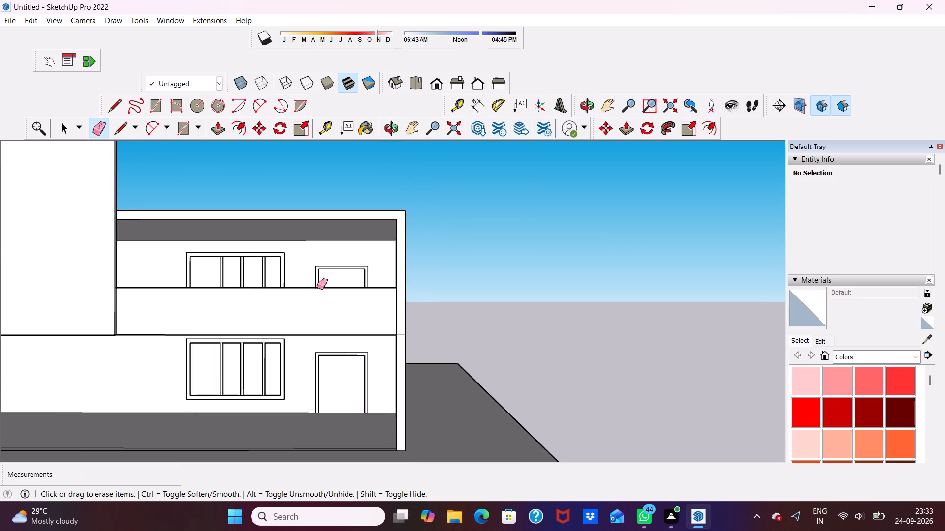
{"action": "scroll", "coordinate": [240, 313], "scroll_direction": "down", "scroll_amount": 1}
{"action": "middle_click_drag", "start_coordinate": [111, 234], "coordinate": [97, 239]}
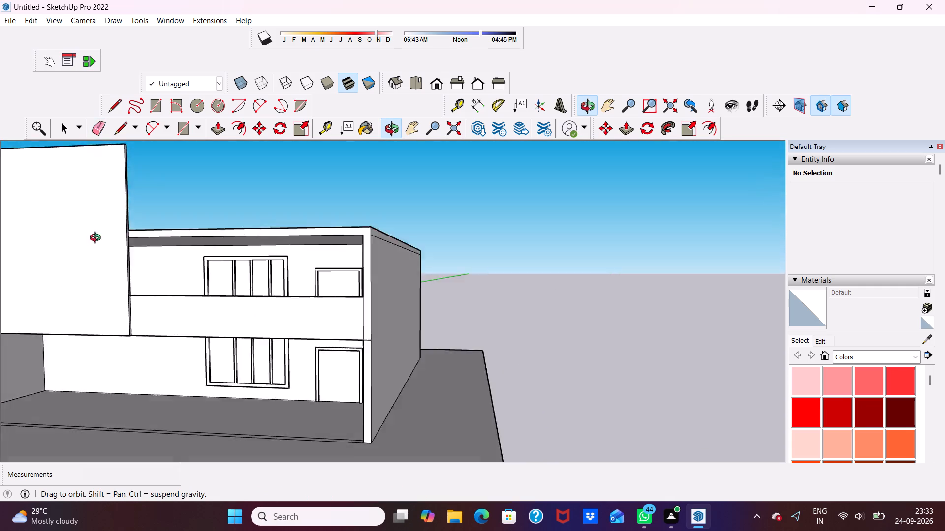
{"action": "middle_click_drag", "start_coordinate": [97, 239], "coordinate": [162, 239]}
{"action": "scroll", "coordinate": [178, 236], "scroll_direction": "up", "scroll_amount": 1}
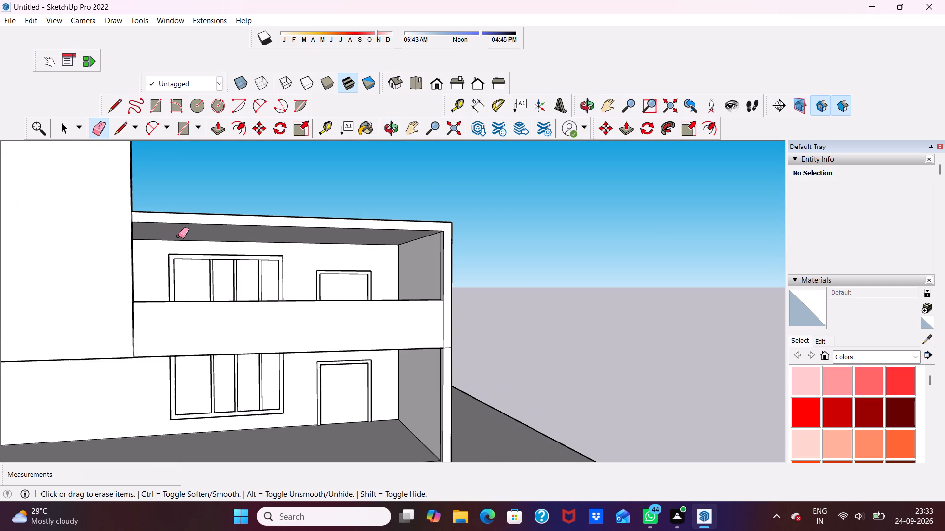
{"action": "key", "text": "space"}
{"action": "scroll", "coordinate": [180, 236], "scroll_direction": "down", "scroll_amount": 3}
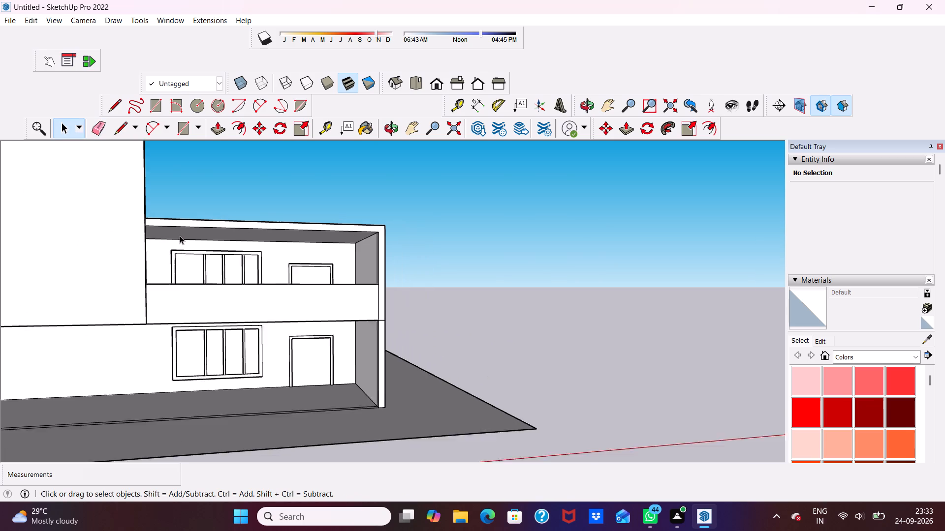
{"action": "scroll", "coordinate": [180, 236], "scroll_direction": "down", "scroll_amount": 2}
{"action": "middle_click_drag", "start_coordinate": [182, 234], "coordinate": [151, 272]}
{"action": "scroll", "coordinate": [155, 252], "scroll_direction": "up", "scroll_amount": 5}
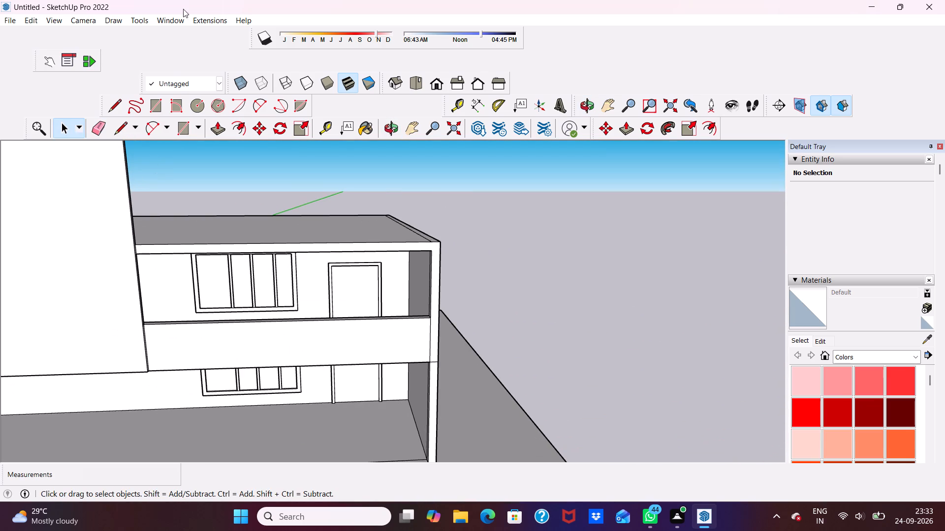
{"action": "left_click", "coordinate": [155, 109]}
{"action": "scroll", "coordinate": [164, 272], "scroll_direction": "up", "scroll_amount": 4}
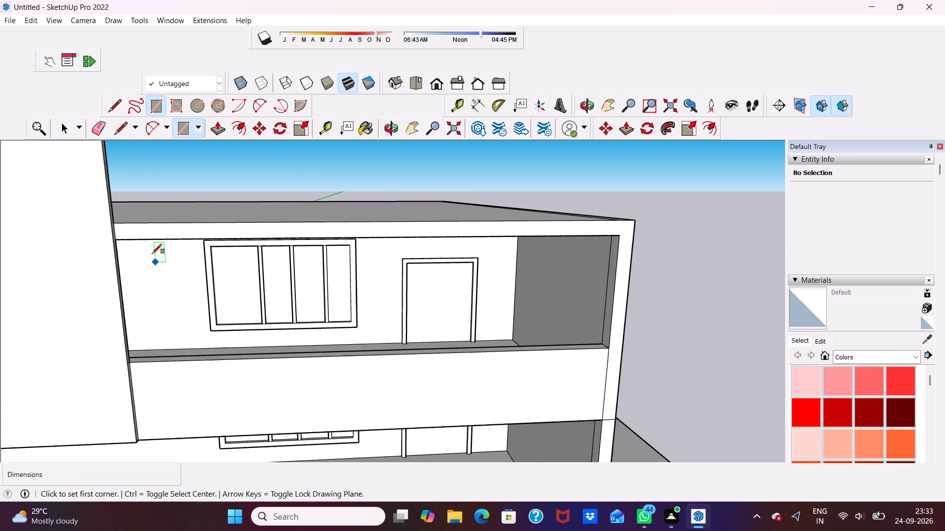
{"action": "scroll", "coordinate": [147, 240], "scroll_direction": "up", "scroll_amount": 18}
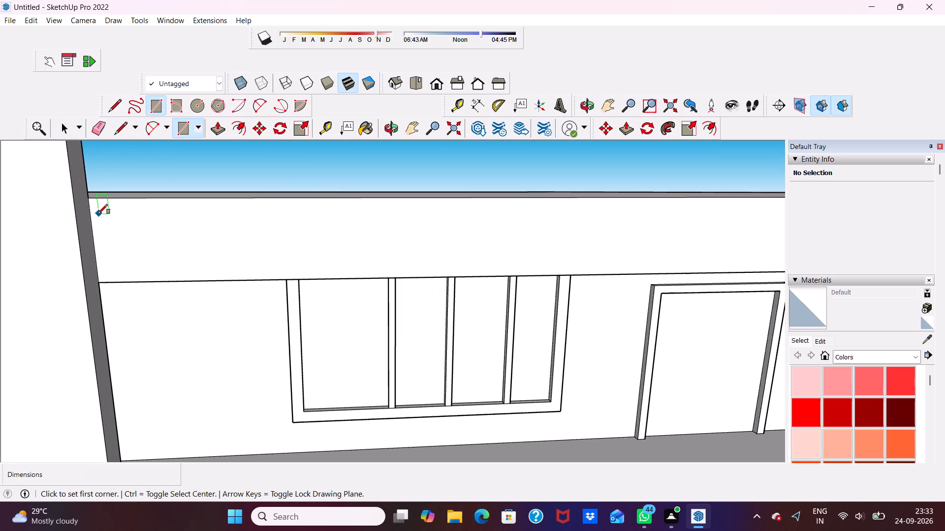
{"action": "left_click", "coordinate": [89, 200]}
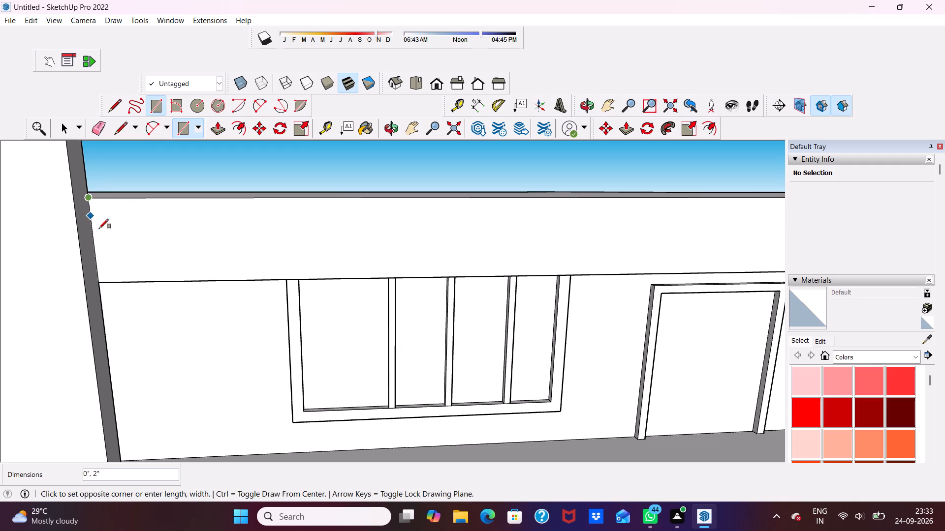
{"action": "scroll", "coordinate": [186, 288], "scroll_direction": "down", "scroll_amount": 3}
{"action": "scroll", "coordinate": [255, 275], "scroll_direction": "down", "scroll_amount": 4}
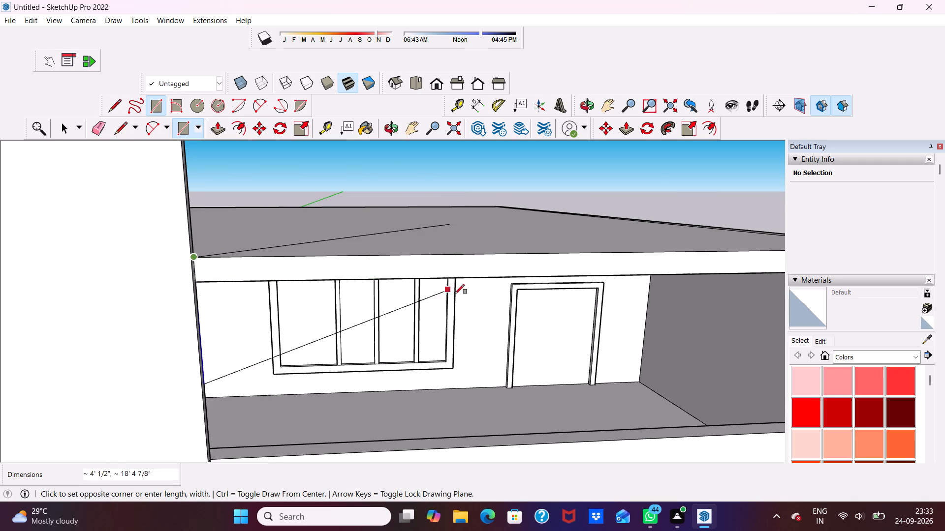
{"action": "scroll", "coordinate": [615, 282], "scroll_direction": "down", "scroll_amount": 9}
{"action": "scroll", "coordinate": [697, 283], "scroll_direction": "down", "scroll_amount": 1}
{"action": "scroll", "coordinate": [706, 287], "scroll_direction": "up", "scroll_amount": 3}
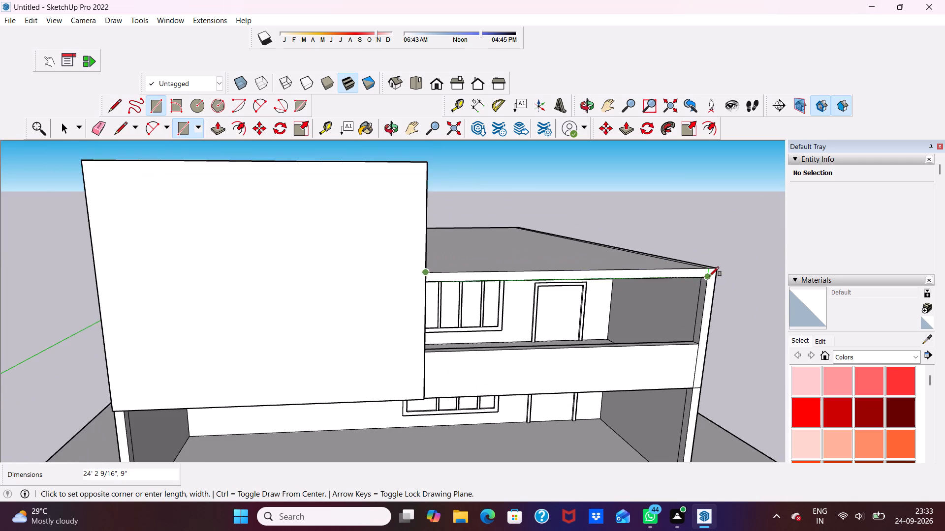
{"action": "scroll", "coordinate": [711, 276], "scroll_direction": "up", "scroll_amount": 5}
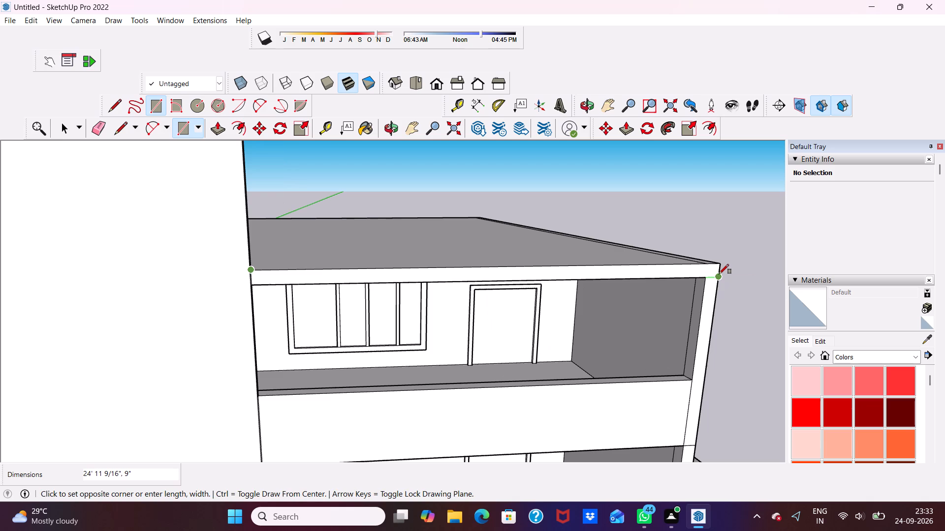
{"action": "left_click", "coordinate": [719, 274]}
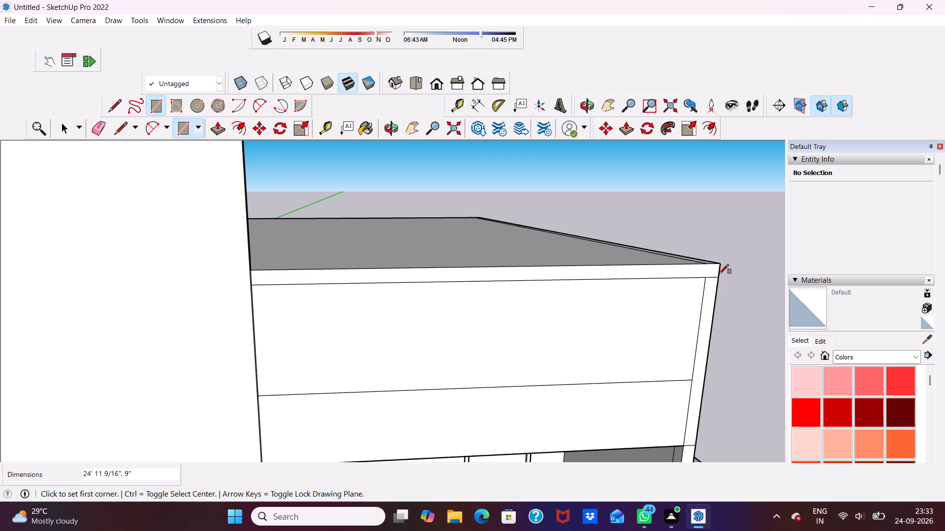
Delete the face covering the upper balcony opening below the roof slab.
{"action": "key", "text": "space"}
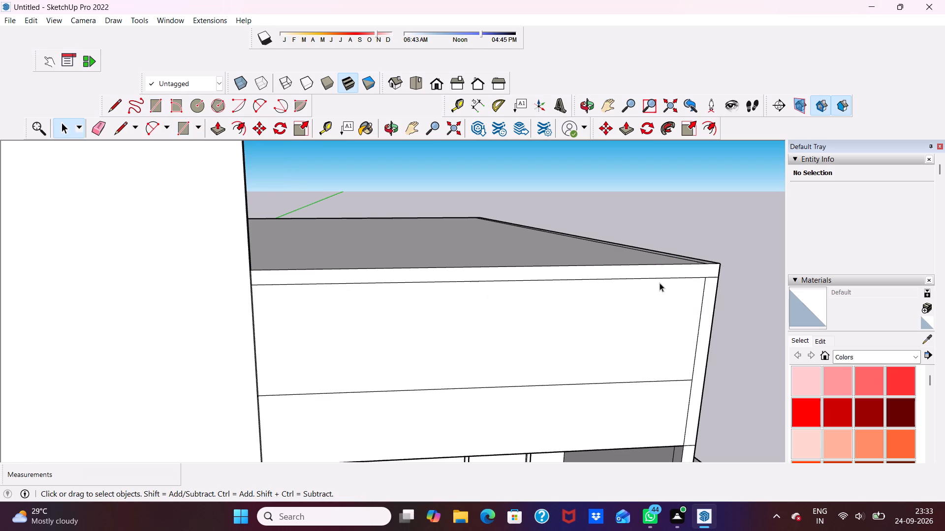
{"action": "left_click", "coordinate": [543, 358]}
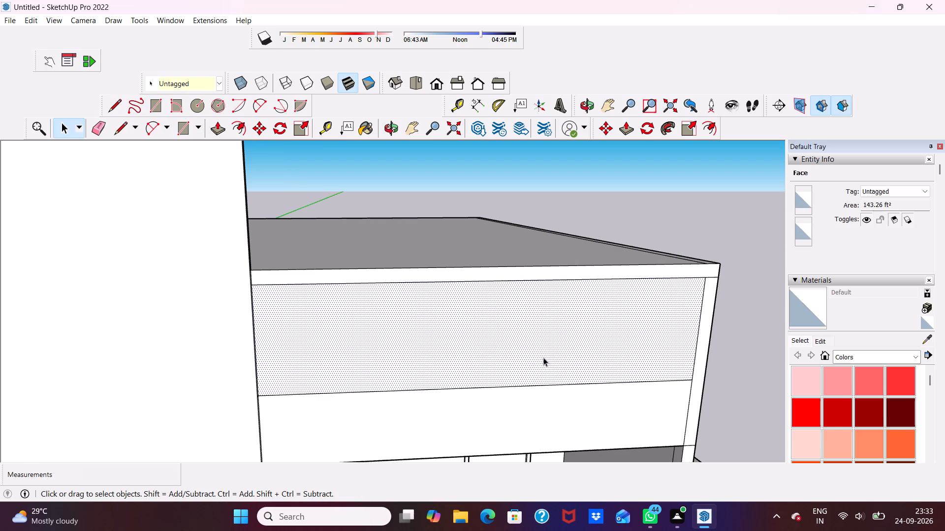
{"action": "key", "text": "Delete"}
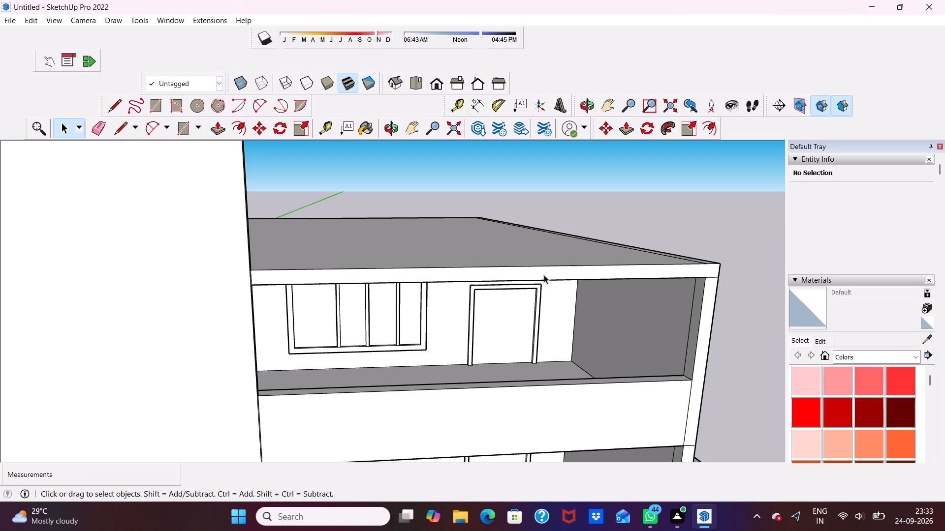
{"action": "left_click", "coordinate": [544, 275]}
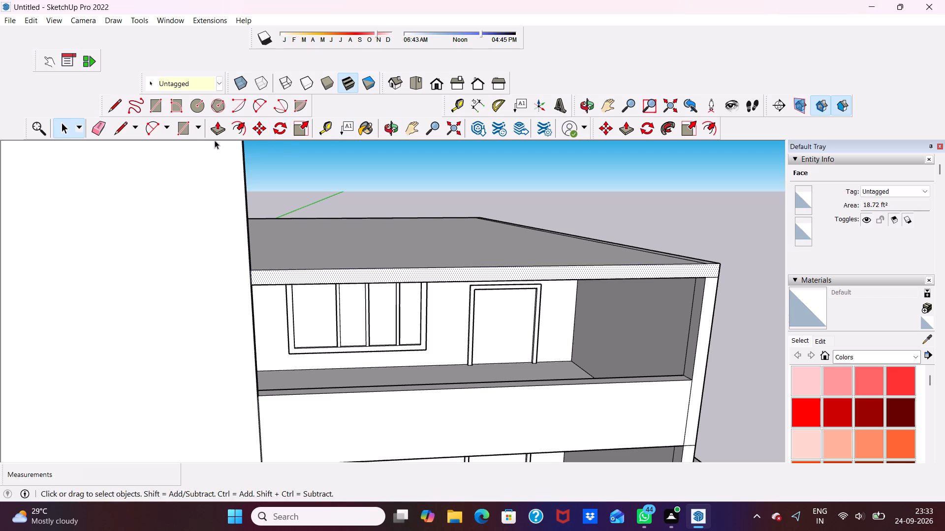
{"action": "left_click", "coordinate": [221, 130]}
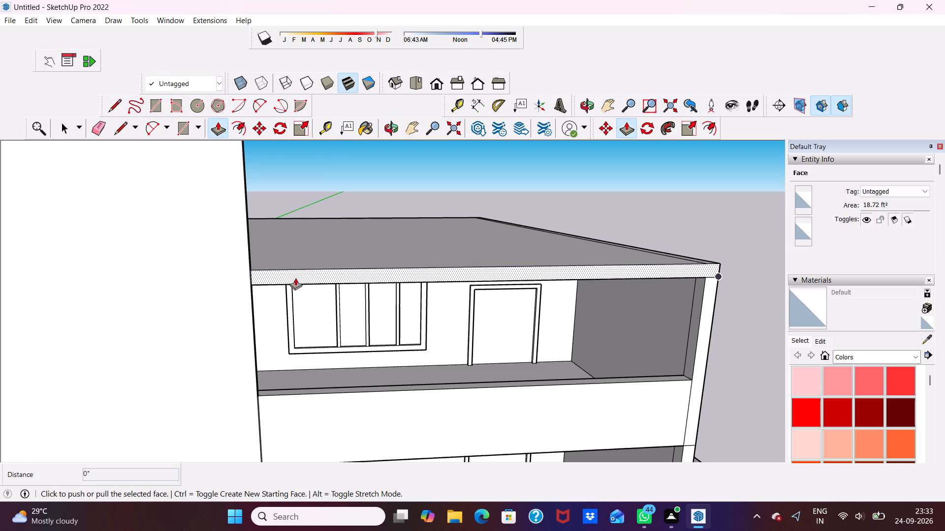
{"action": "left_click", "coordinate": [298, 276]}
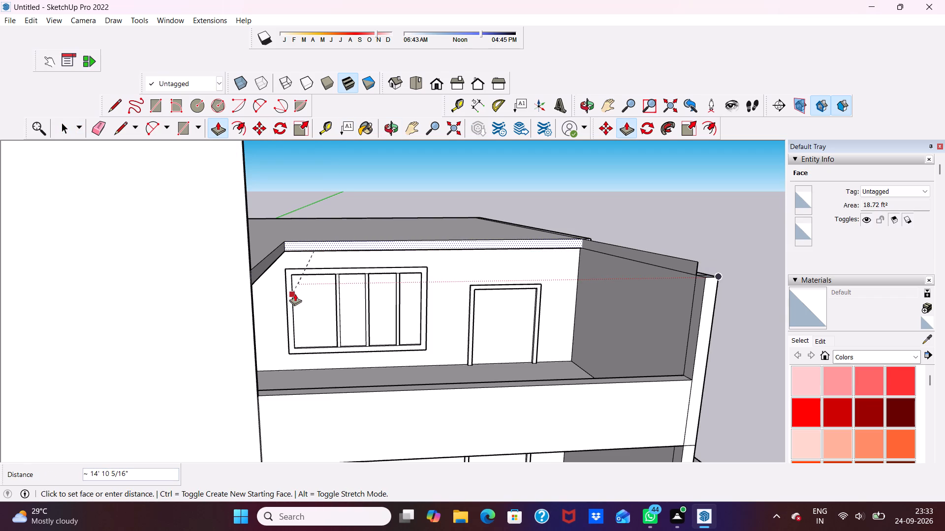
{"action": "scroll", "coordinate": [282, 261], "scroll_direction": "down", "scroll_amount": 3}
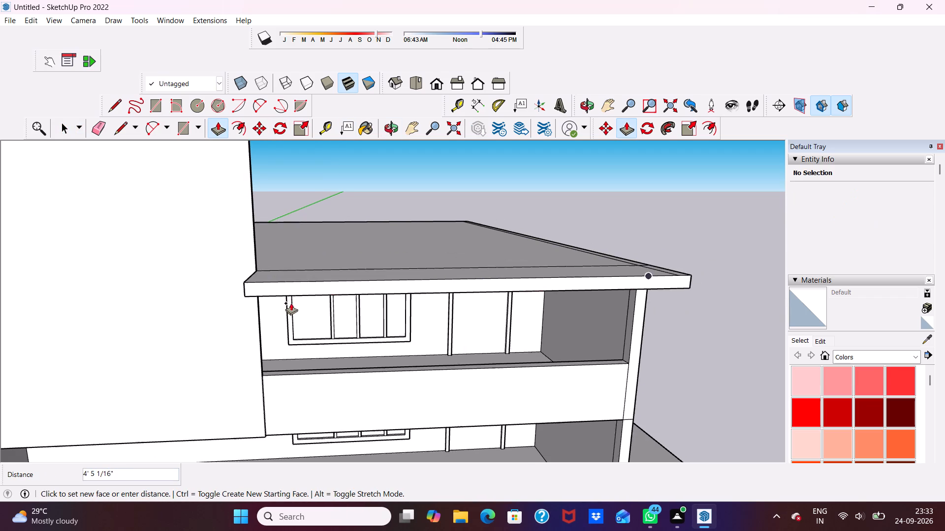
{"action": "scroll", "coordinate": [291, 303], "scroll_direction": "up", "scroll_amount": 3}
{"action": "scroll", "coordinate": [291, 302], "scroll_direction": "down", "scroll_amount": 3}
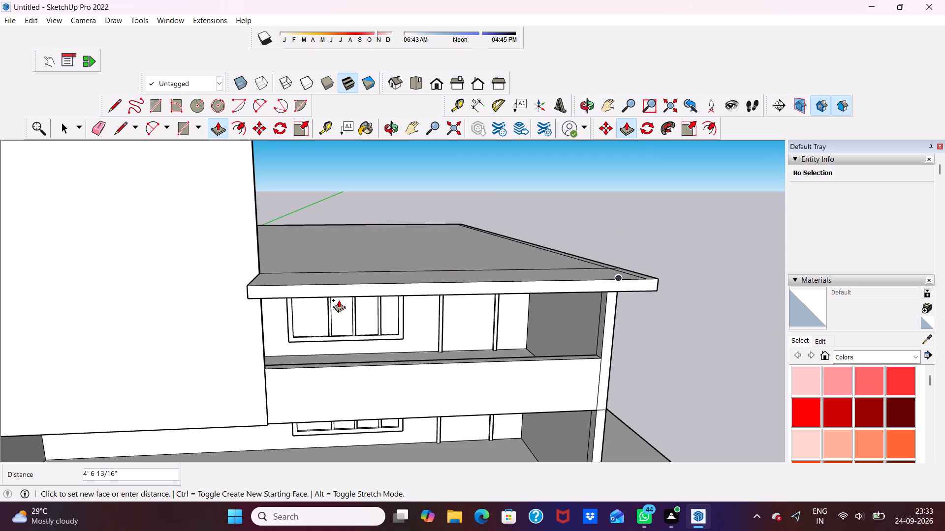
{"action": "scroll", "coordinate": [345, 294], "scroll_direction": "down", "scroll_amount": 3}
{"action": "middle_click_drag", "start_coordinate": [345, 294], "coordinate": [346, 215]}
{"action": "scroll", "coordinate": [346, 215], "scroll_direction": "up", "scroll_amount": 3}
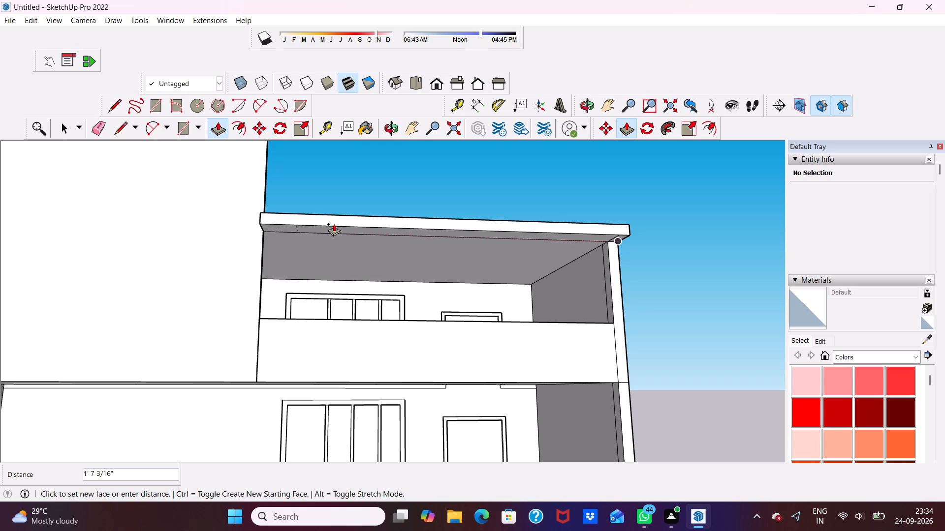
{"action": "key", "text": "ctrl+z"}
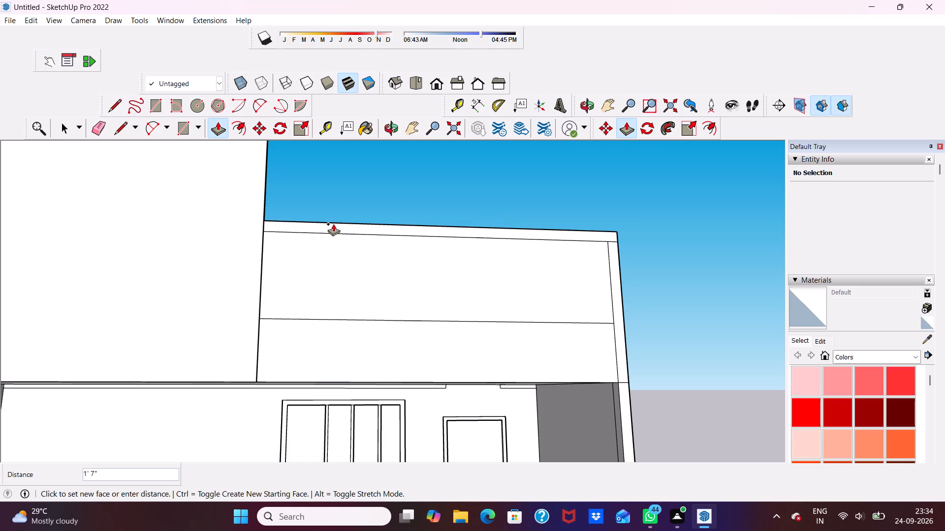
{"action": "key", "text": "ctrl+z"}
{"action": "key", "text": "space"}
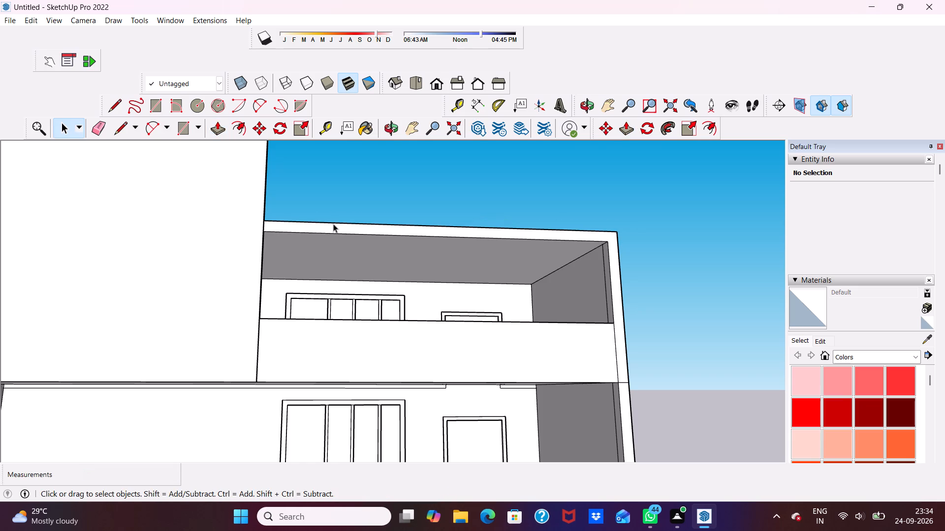
Pull the front face of the large upper front panel outward by 3".
{"action": "scroll", "coordinate": [333, 224], "scroll_direction": "down", "scroll_amount": 5}
{"action": "middle_click_drag", "start_coordinate": [162, 249], "coordinate": [135, 317]}
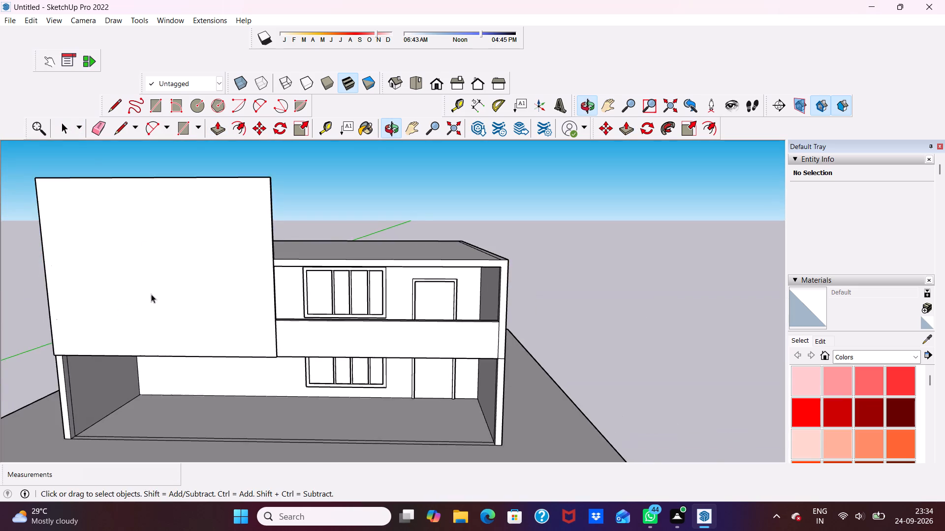
{"action": "scroll", "coordinate": [181, 256], "scroll_direction": "up", "scroll_amount": 6}
{"action": "scroll", "coordinate": [185, 251], "scroll_direction": "down", "scroll_amount": 4}
{"action": "scroll", "coordinate": [133, 261], "scroll_direction": "down", "scroll_amount": 2}
{"action": "middle_click_drag", "start_coordinate": [142, 258], "coordinate": [166, 272]}
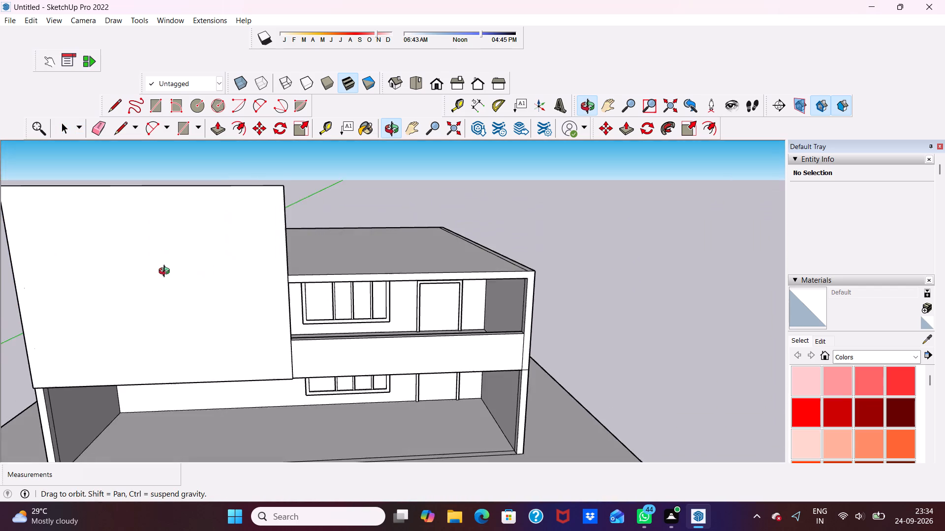
{"action": "middle_click_drag", "start_coordinate": [166, 272], "coordinate": [151, 216]}
{"action": "scroll", "coordinate": [158, 241], "scroll_direction": "down", "scroll_amount": 1}
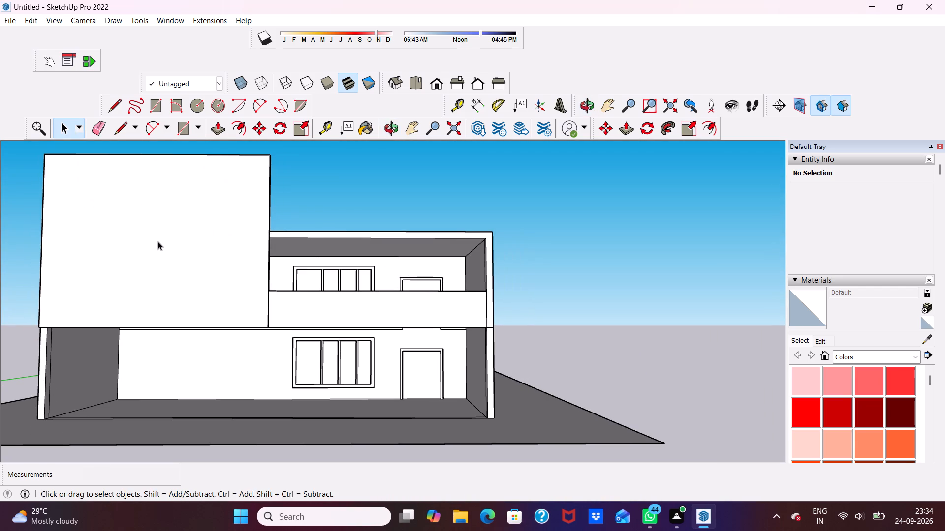
{"action": "scroll", "coordinate": [165, 234], "scroll_direction": "down", "scroll_amount": 1}
{"action": "middle_click_drag", "start_coordinate": [165, 234], "coordinate": [159, 258]}
{"action": "scroll", "coordinate": [161, 256], "scroll_direction": "up", "scroll_amount": 5}
{"action": "left_click", "coordinate": [173, 229]}
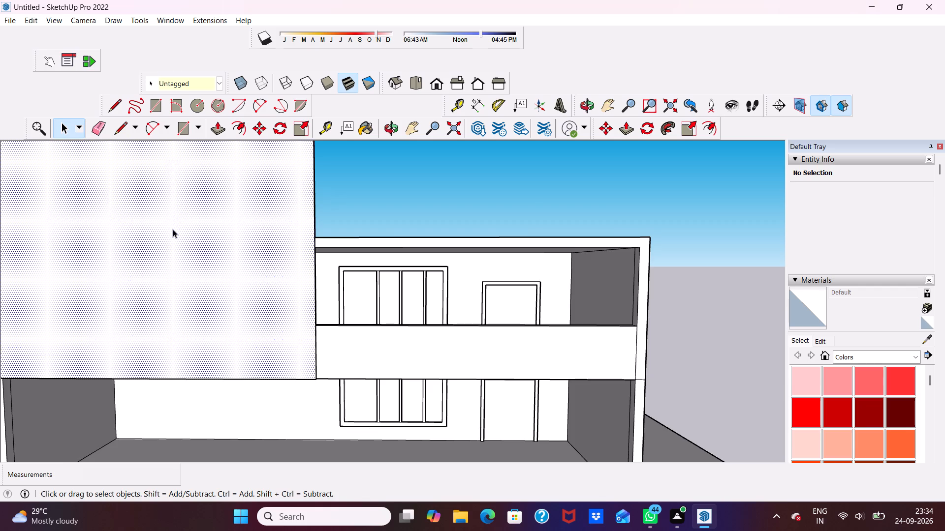
{"action": "scroll", "coordinate": [173, 229], "scroll_direction": "down", "scroll_amount": 5}
{"action": "middle_click_drag", "start_coordinate": [176, 229], "coordinate": [104, 261]}
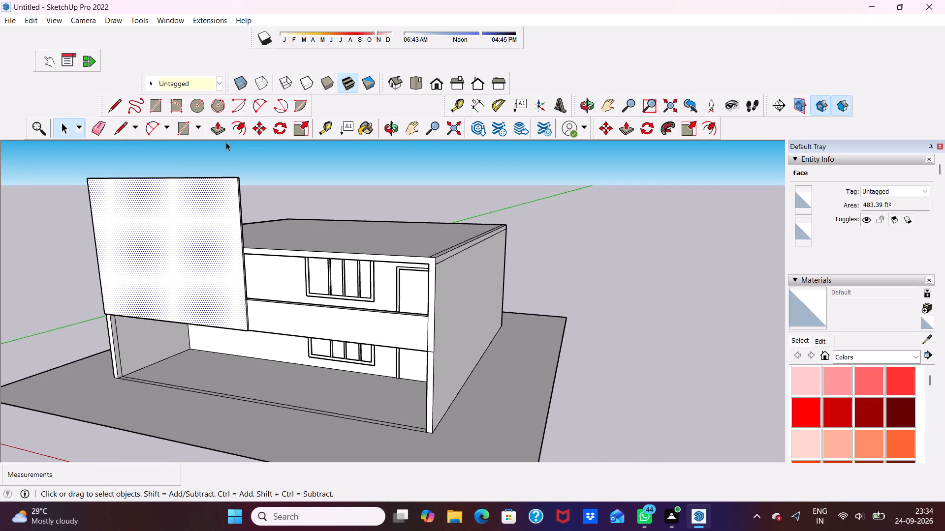
{"action": "left_click", "coordinate": [221, 129]}
{"action": "left_click", "coordinate": [225, 189]}
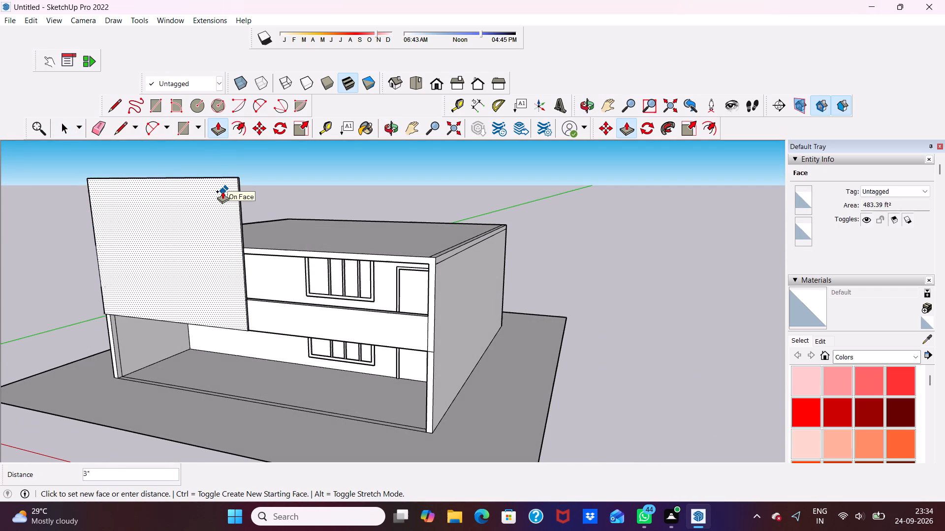
{"action": "type", "text": "3\""}
{"action": "key", "text": "Return"}
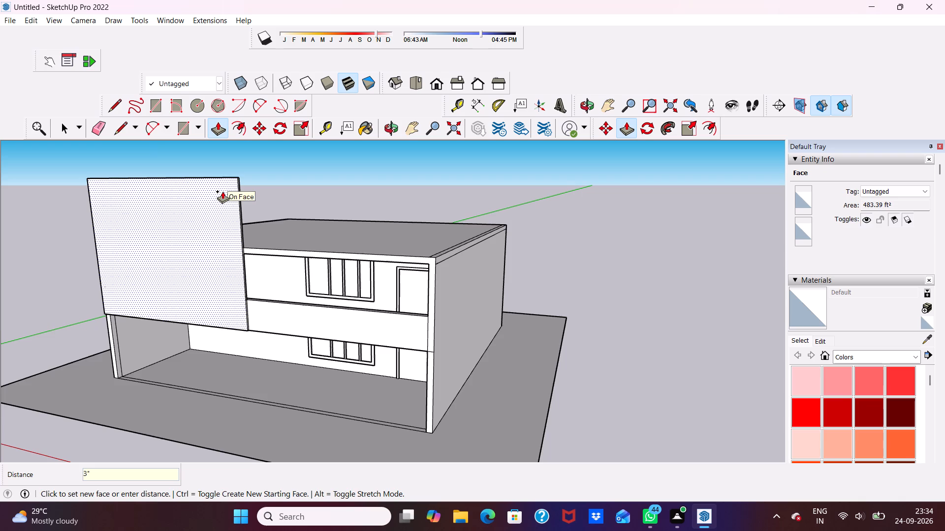
Pull the large front panel's face outward by 3" again, as a new layer on the panel.
{"action": "scroll", "coordinate": [219, 199], "scroll_direction": "down", "scroll_amount": 3}
{"action": "middle_click_drag", "start_coordinate": [210, 223], "coordinate": [128, 211]}
{"action": "scroll", "coordinate": [232, 185], "scroll_direction": "up", "scroll_amount": 11}
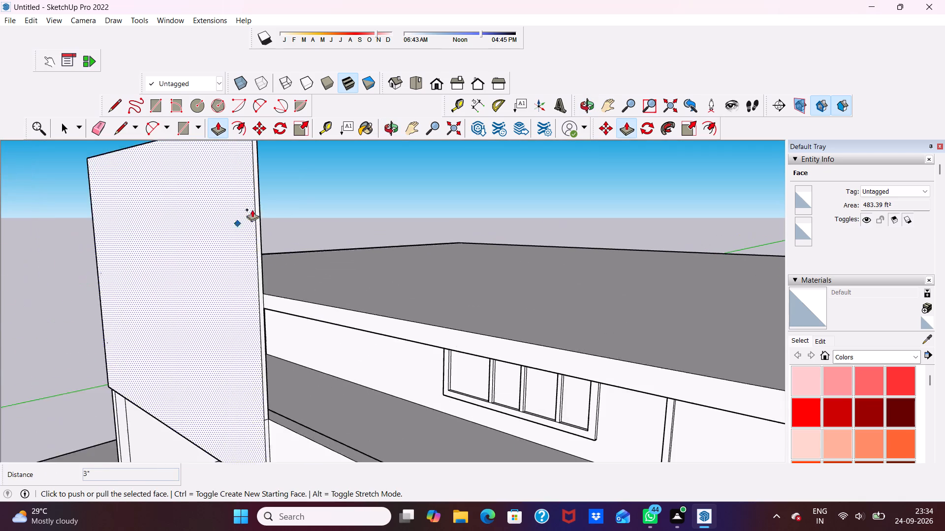
{"action": "scroll", "coordinate": [252, 209], "scroll_direction": "up", "scroll_amount": 7}
{"action": "scroll", "coordinate": [250, 227], "scroll_direction": "down", "scroll_amount": 5}
{"action": "scroll", "coordinate": [209, 283], "scroll_direction": "up", "scroll_amount": 3}
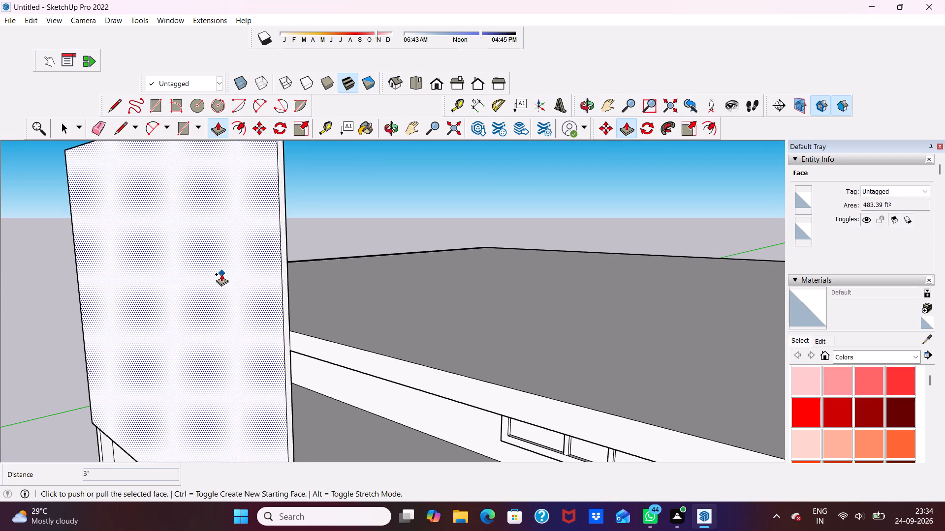
{"action": "left_click", "coordinate": [221, 274]}
{"action": "left_click_drag", "start_coordinate": [222, 291], "coordinate": [189, 316]}
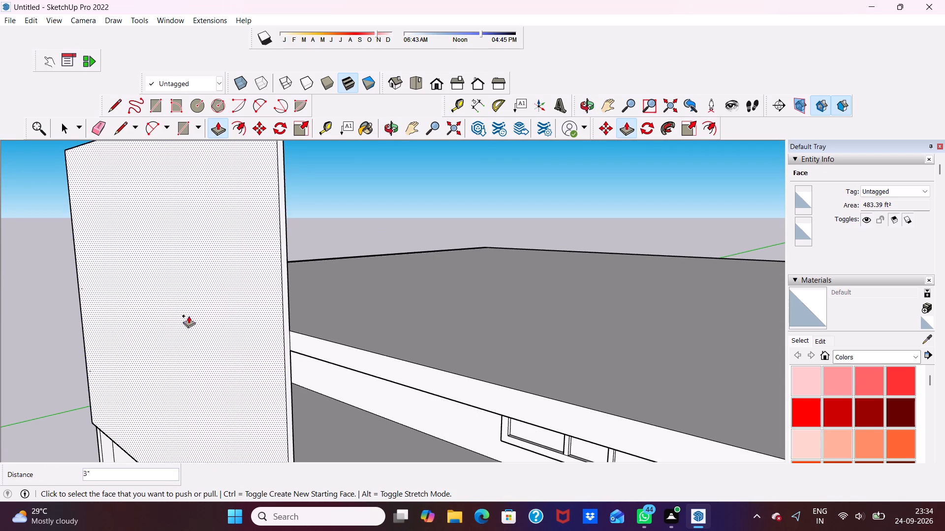
{"action": "left_click_drag", "start_coordinate": [189, 316], "coordinate": [127, 333]}
{"action": "scroll", "coordinate": [178, 295], "scroll_direction": "down", "scroll_amount": 4}
{"action": "left_click_drag", "start_coordinate": [190, 306], "coordinate": [164, 321]}
{"action": "left_click_drag", "start_coordinate": [177, 302], "coordinate": [130, 324]}
{"action": "type", "text": "3\""}
{"action": "key", "text": "Return"}
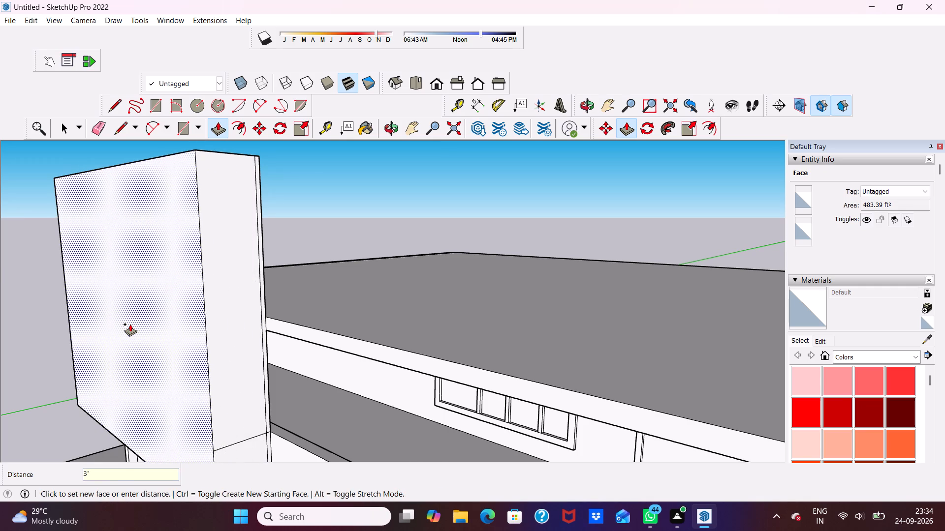
Erase the vertical seam lines and the cross seam at parapet height on the front panel's balcony-side edge.
{"action": "scroll", "coordinate": [236, 258], "scroll_direction": "up", "scroll_amount": 5}
{"action": "key", "text": "space"}
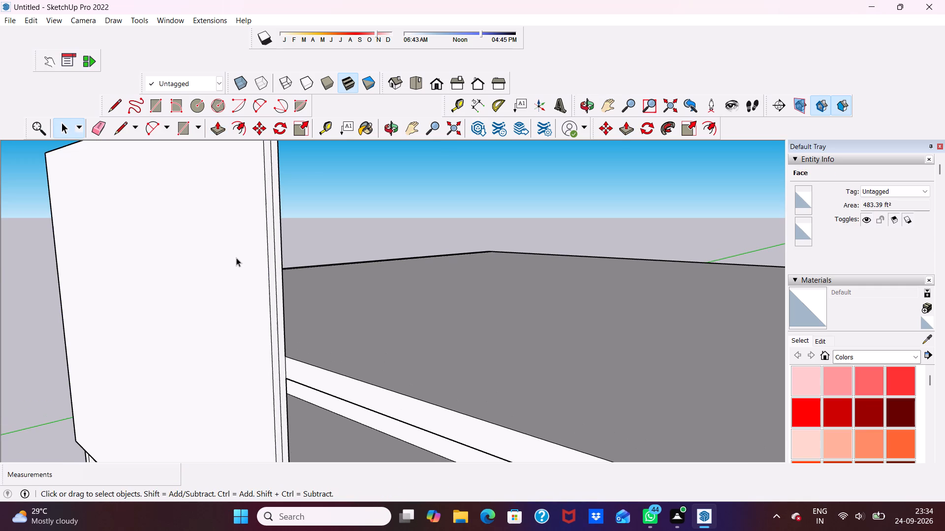
{"action": "key", "text": "space"}
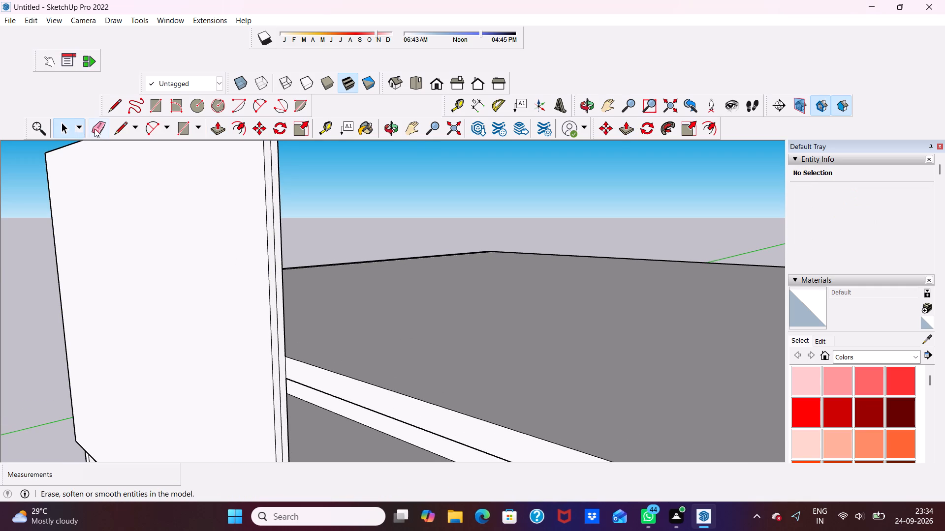
{"action": "left_click", "coordinate": [94, 129]}
{"action": "scroll", "coordinate": [446, 269], "scroll_direction": "up", "scroll_amount": 4}
{"action": "scroll", "coordinate": [246, 283], "scroll_direction": "down", "scroll_amount": 6}
{"action": "scroll", "coordinate": [120, 285], "scroll_direction": "up", "scroll_amount": 2}
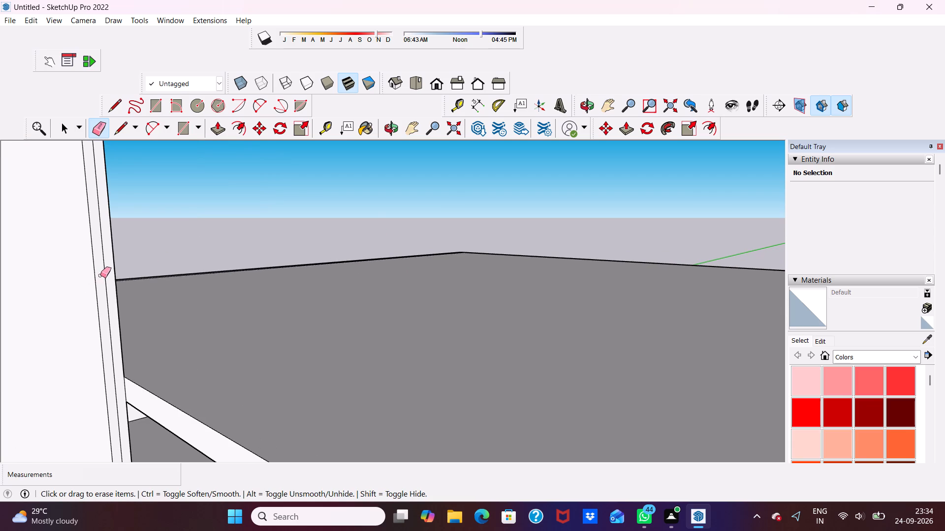
{"action": "left_click", "coordinate": [103, 273]}
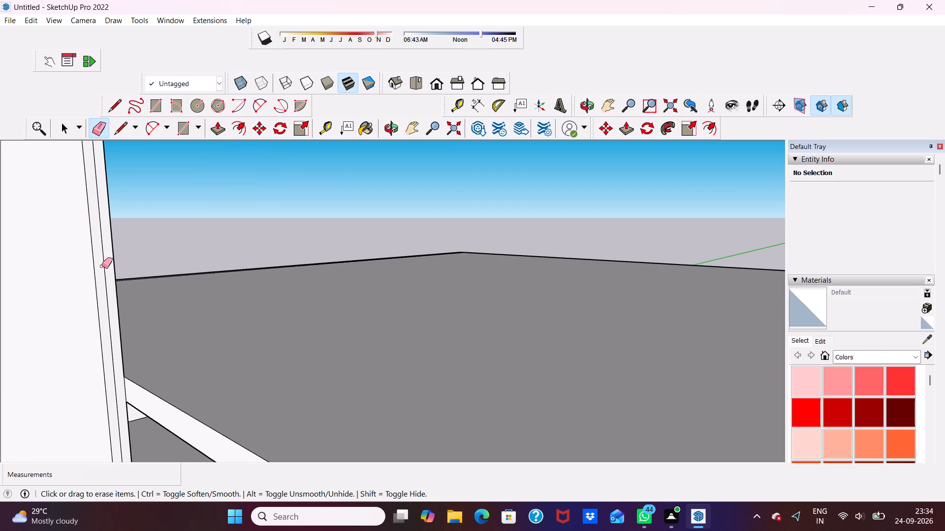
{"action": "left_click", "coordinate": [104, 263]}
{"action": "scroll", "coordinate": [104, 263], "scroll_direction": "down", "scroll_amount": 14}
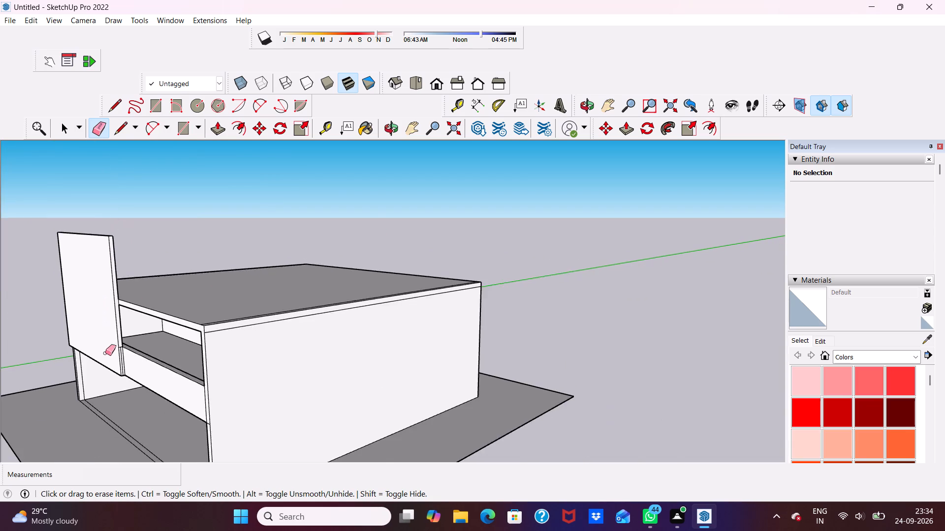
{"action": "scroll", "coordinate": [105, 354], "scroll_direction": "up", "scroll_amount": 18}
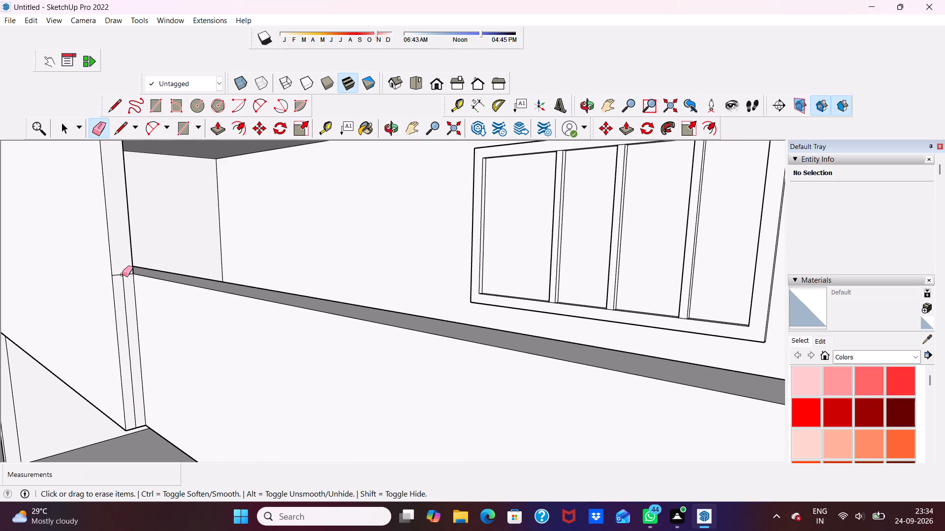
{"action": "left_click", "coordinate": [120, 278]}
{"action": "left_click", "coordinate": [123, 289]}
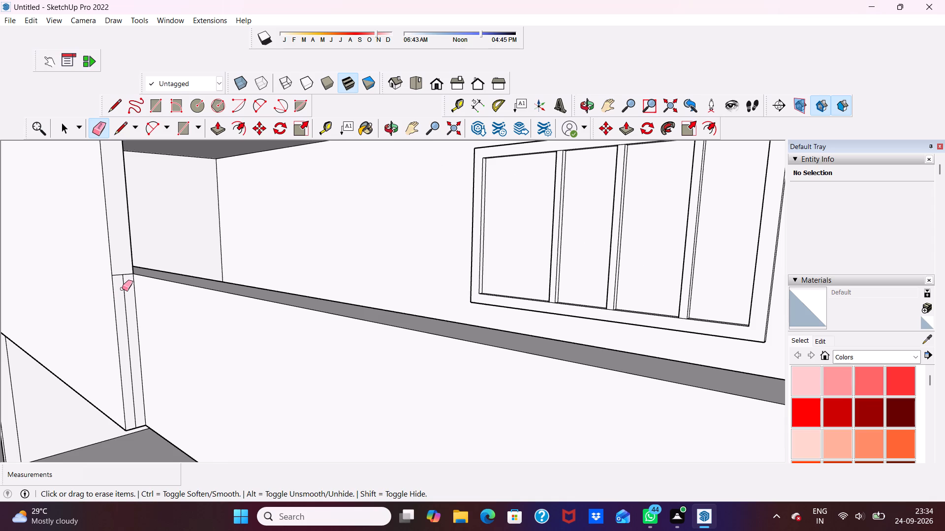
{"action": "left_click", "coordinate": [124, 287]}
{"action": "left_click", "coordinate": [117, 275]}
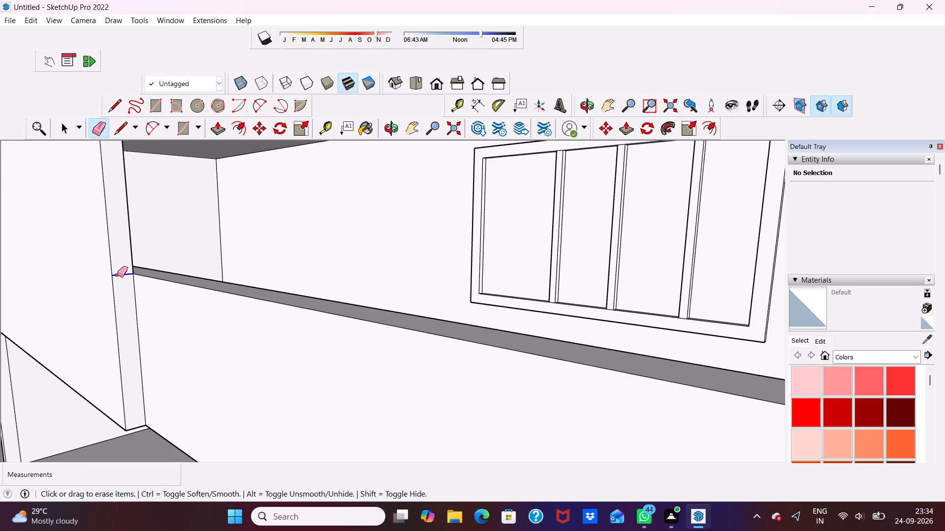
Erase the seam line running along the top edge of the thickened front panel.
{"action": "scroll", "coordinate": [117, 276], "scroll_direction": "down", "scroll_amount": 20}
{"action": "scroll", "coordinate": [117, 276], "scroll_direction": "down", "scroll_amount": 1}
{"action": "scroll", "coordinate": [38, 215], "scroll_direction": "up", "scroll_amount": 5}
{"action": "scroll", "coordinate": [49, 213], "scroll_direction": "down", "scroll_amount": 2}
{"action": "middle_click_drag", "start_coordinate": [53, 215], "coordinate": [145, 325]}
{"action": "scroll", "coordinate": [74, 373], "scroll_direction": "up", "scroll_amount": 4}
{"action": "scroll", "coordinate": [65, 380], "scroll_direction": "down", "scroll_amount": 12}
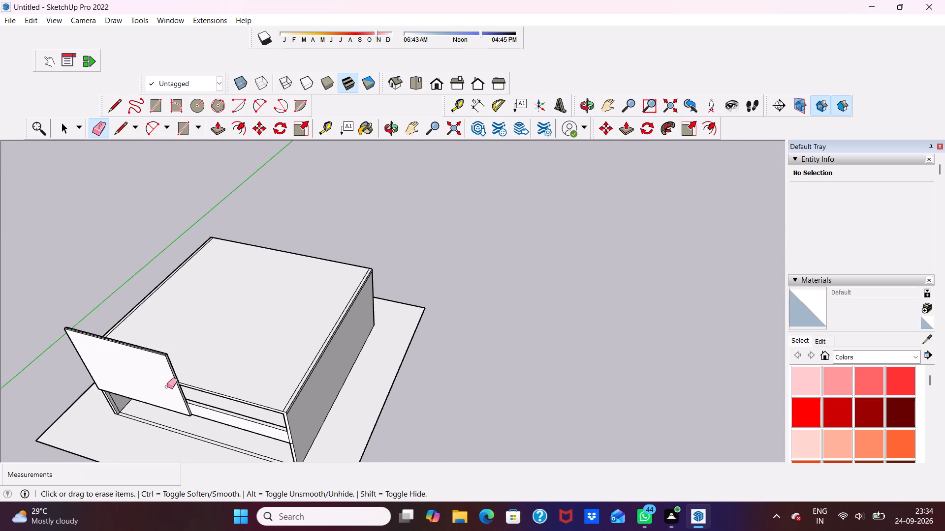
{"action": "scroll", "coordinate": [162, 382], "scroll_direction": "up", "scroll_amount": 17}
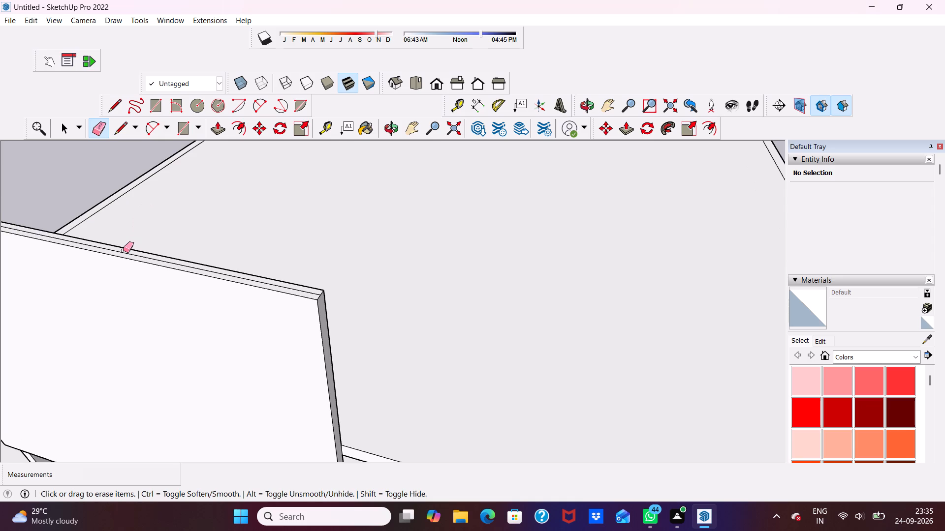
{"action": "left_click", "coordinate": [123, 250]}
{"action": "scroll", "coordinate": [121, 253], "scroll_direction": "down", "scroll_amount": 1}
{"action": "left_click", "coordinate": [121, 253]}
Erase the lower vertical seam and the short cross seam on the front panel's outer side edge.
{"action": "scroll", "coordinate": [117, 256], "scroll_direction": "down", "scroll_amount": 9}
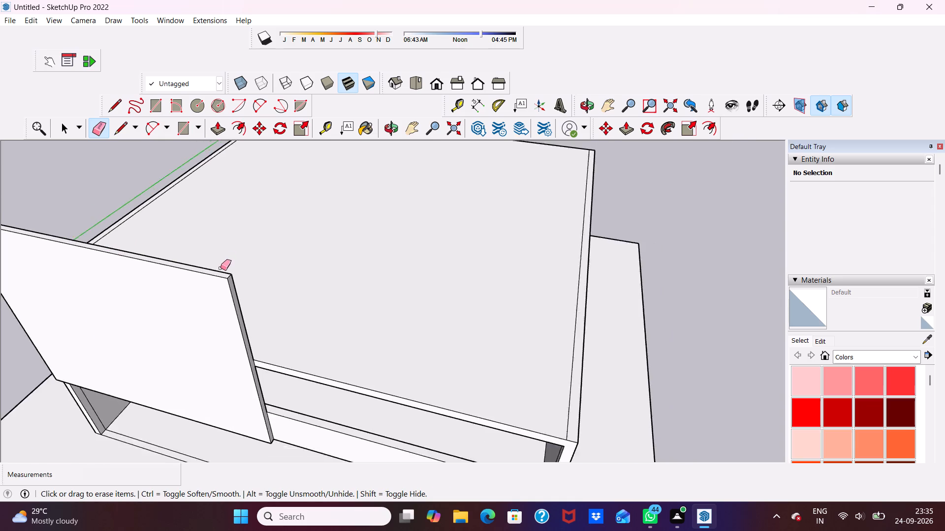
{"action": "scroll", "coordinate": [220, 268], "scroll_direction": "down", "scroll_amount": 2}
{"action": "scroll", "coordinate": [57, 359], "scroll_direction": "up", "scroll_amount": 1}
{"action": "scroll", "coordinate": [61, 357], "scroll_direction": "down", "scroll_amount": 2}
{"action": "middle_click_drag", "start_coordinate": [61, 357], "coordinate": [297, 209]}
{"action": "scroll", "coordinate": [261, 254], "scroll_direction": "up", "scroll_amount": 4}
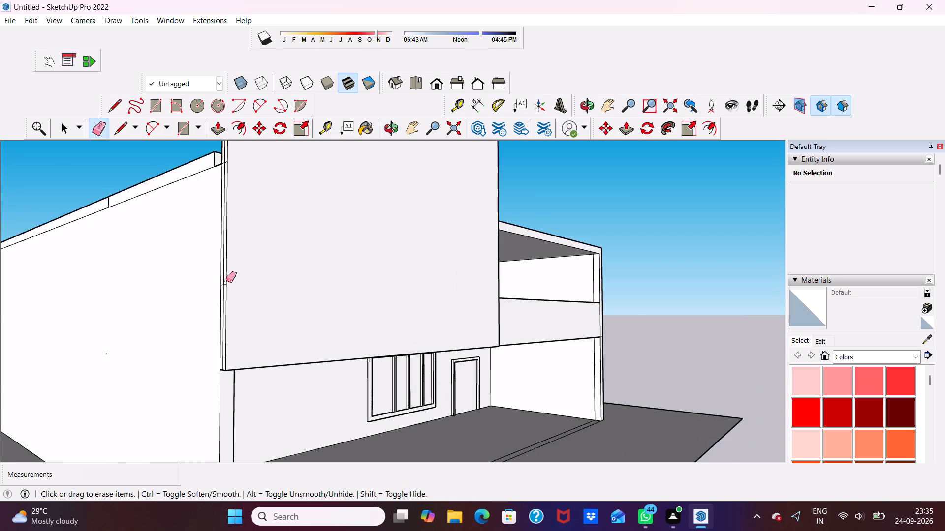
{"action": "scroll", "coordinate": [225, 281], "scroll_direction": "up", "scroll_amount": 9}
{"action": "left_click", "coordinate": [225, 295]}
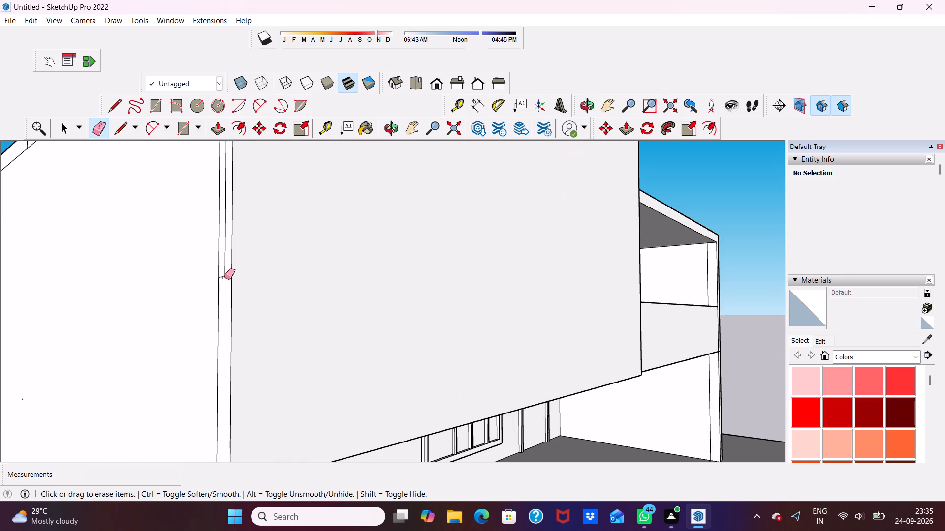
{"action": "left_click", "coordinate": [224, 277]}
{"action": "scroll", "coordinate": [222, 262], "scroll_direction": "down", "scroll_amount": 4}
{"action": "scroll", "coordinate": [227, 269], "scroll_direction": "up", "scroll_amount": 1}
{"action": "scroll", "coordinate": [293, 274], "scroll_direction": "down", "scroll_amount": 12}
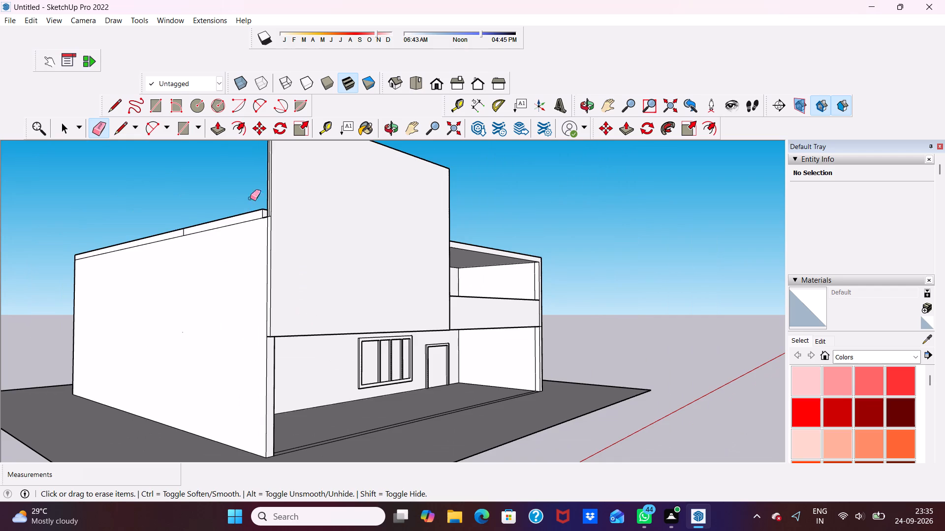
Erase the remaining vertical seam and the cross seam at roof level on the front panel's outer side edge.
{"action": "scroll", "coordinate": [282, 153], "scroll_direction": "up", "scroll_amount": 16}
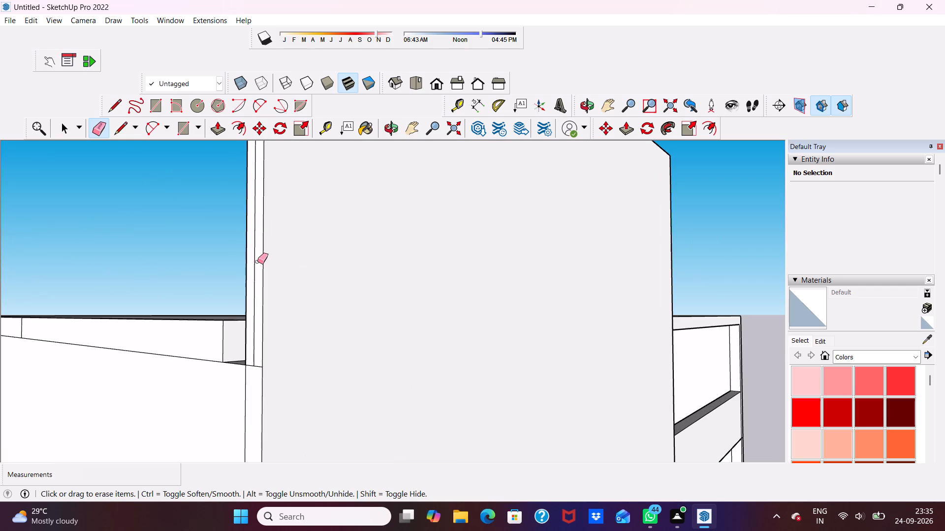
{"action": "left_click", "coordinate": [253, 268]}
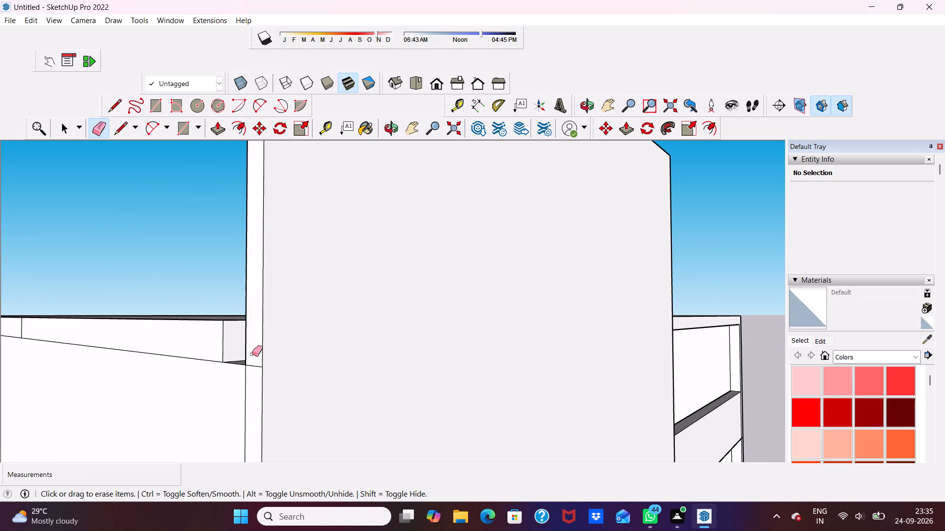
{"action": "left_click", "coordinate": [252, 364]}
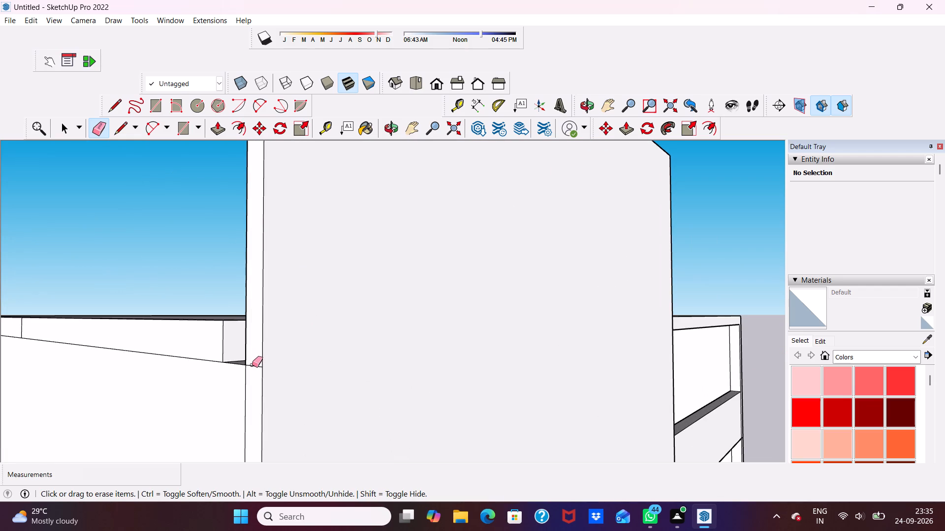
{"action": "left_click", "coordinate": [252, 365]}
{"action": "scroll", "coordinate": [248, 353], "scroll_direction": "down", "scroll_amount": 13}
{"action": "scroll", "coordinate": [242, 184], "scroll_direction": "up", "scroll_amount": 4}
{"action": "scroll", "coordinate": [260, 194], "scroll_direction": "down", "scroll_amount": 1}
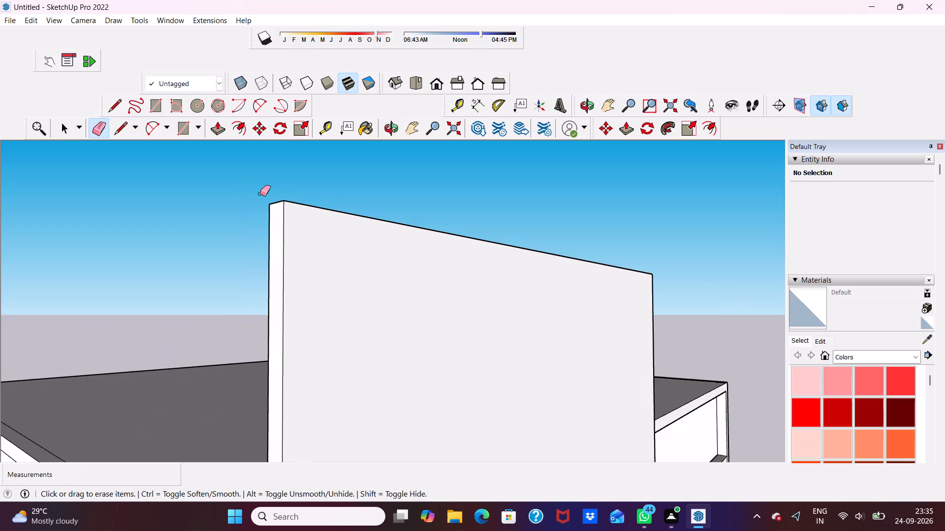
{"action": "middle_click_drag", "start_coordinate": [260, 194], "coordinate": [239, 200]}
{"action": "scroll", "coordinate": [239, 200], "scroll_direction": "up", "scroll_amount": 1}
{"action": "scroll", "coordinate": [238, 205], "scroll_direction": "down", "scroll_amount": 10}
{"action": "middle_click_drag", "start_coordinate": [402, 229], "coordinate": [280, 169]}
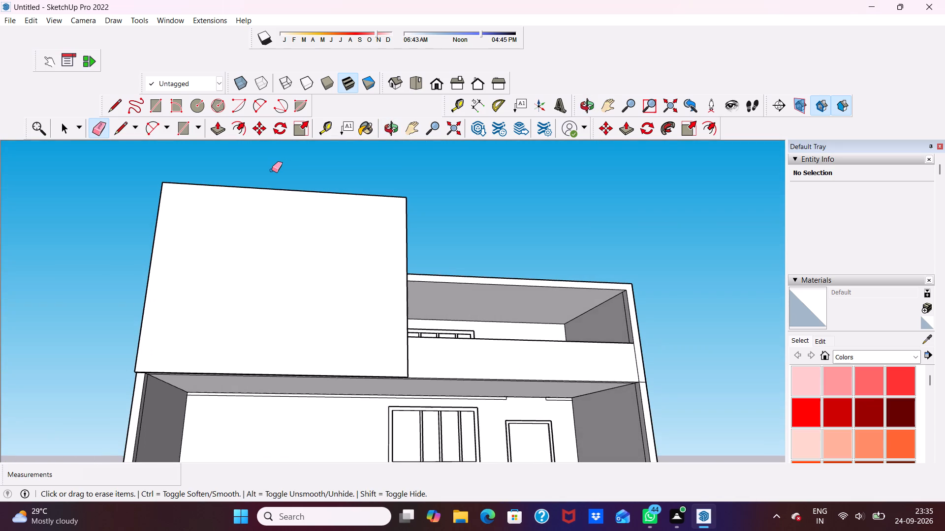
{"action": "key", "text": "space"}
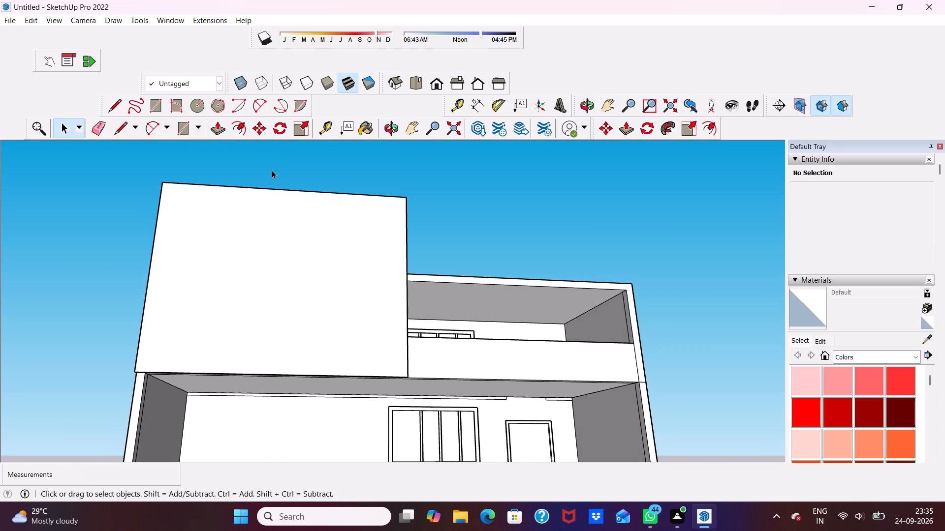
Offset the outline of the flat roof's top face inward by 9".
{"action": "scroll", "coordinate": [272, 170], "scroll_direction": "down", "scroll_amount": 9}
{"action": "scroll", "coordinate": [264, 180], "scroll_direction": "up", "scroll_amount": 1}
{"action": "scroll", "coordinate": [262, 184], "scroll_direction": "down", "scroll_amount": 1}
{"action": "middle_click_drag", "start_coordinate": [275, 217], "coordinate": [112, 308]}
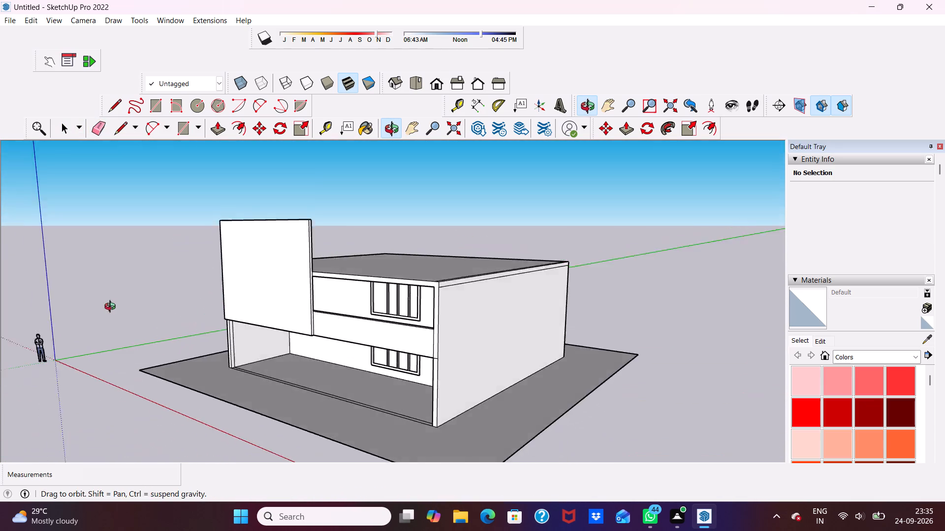
{"action": "middle_click_drag", "start_coordinate": [112, 308], "coordinate": [93, 312]}
{"action": "scroll", "coordinate": [177, 258], "scroll_direction": "up", "scroll_amount": 3}
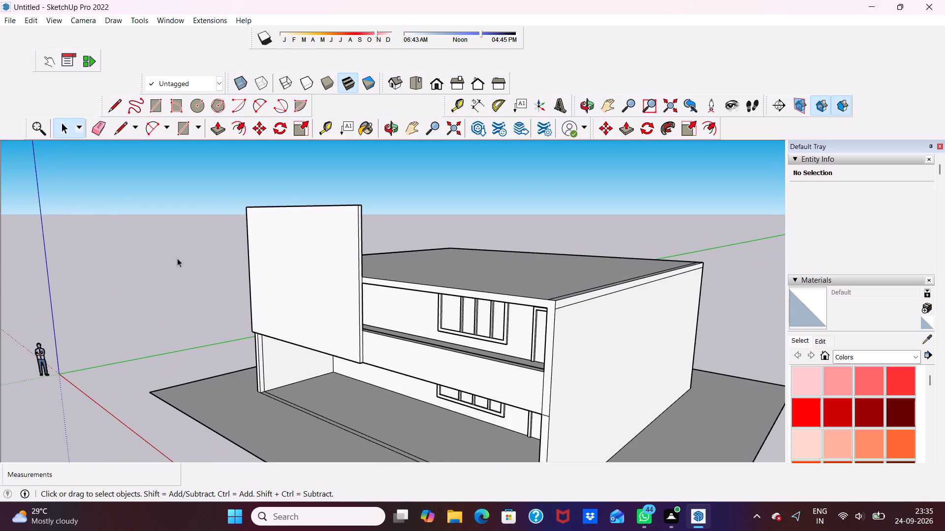
{"action": "scroll", "coordinate": [267, 260], "scroll_direction": "up", "scroll_amount": 4}
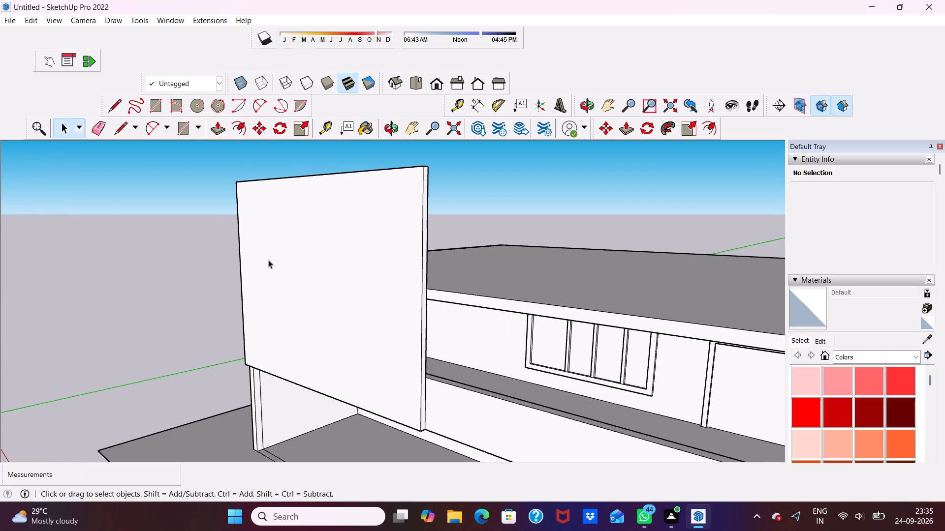
{"action": "middle_click_drag", "start_coordinate": [268, 260], "coordinate": [96, 316]}
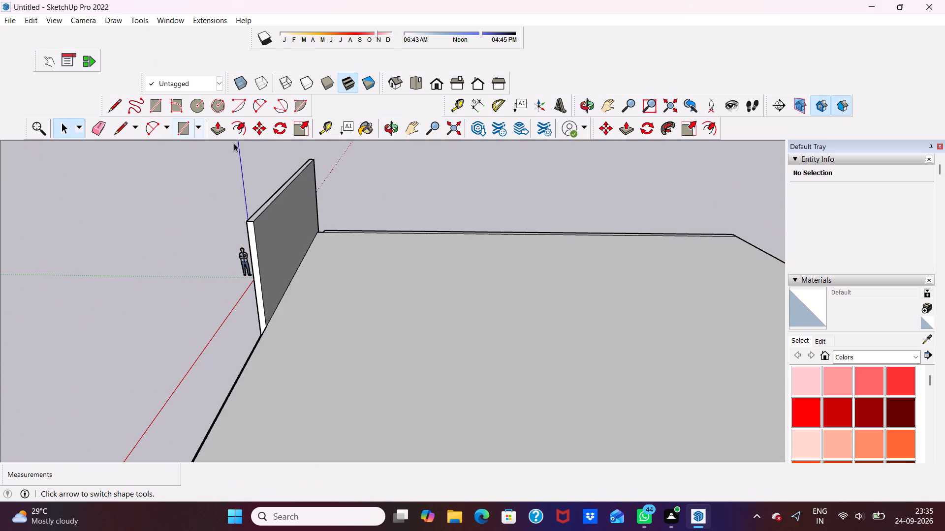
{"action": "left_click", "coordinate": [242, 133]}
{"action": "scroll", "coordinate": [281, 248], "scroll_direction": "up", "scroll_amount": 3}
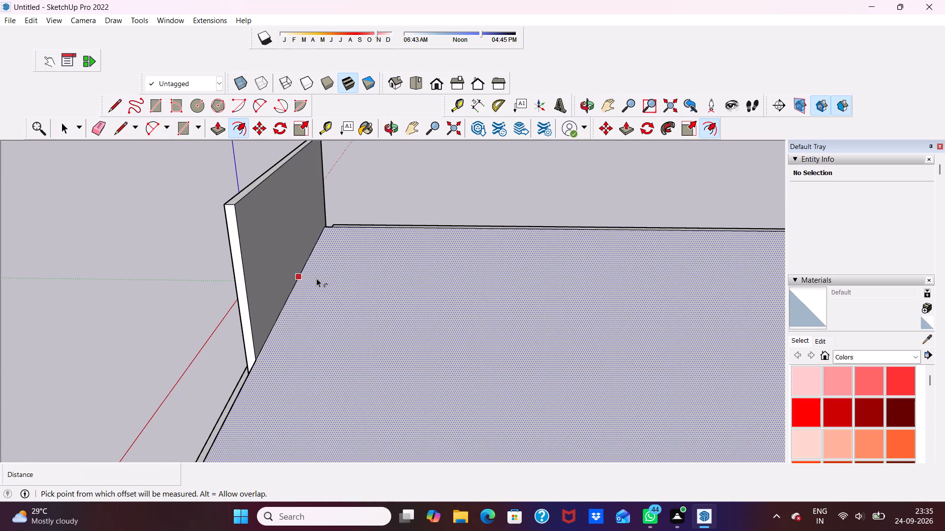
{"action": "left_click", "coordinate": [315, 280]}
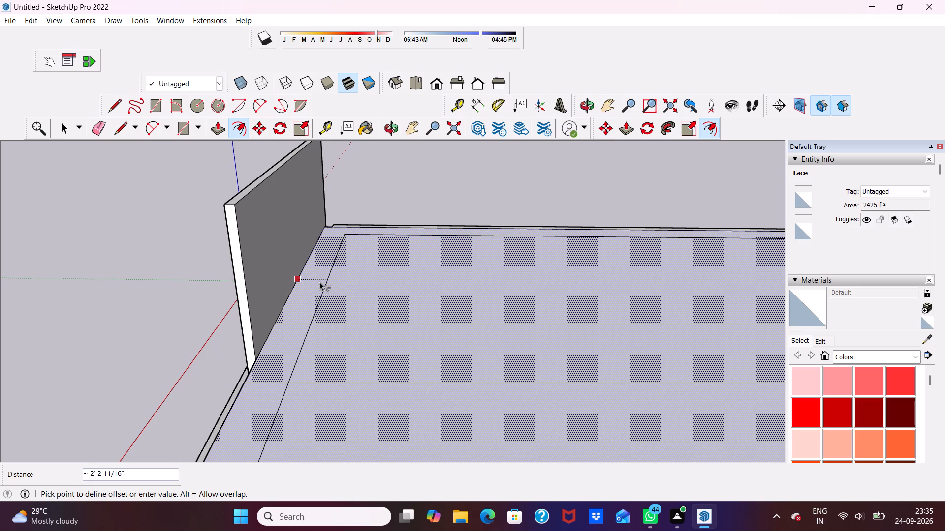
{"action": "key", "text": "9"}
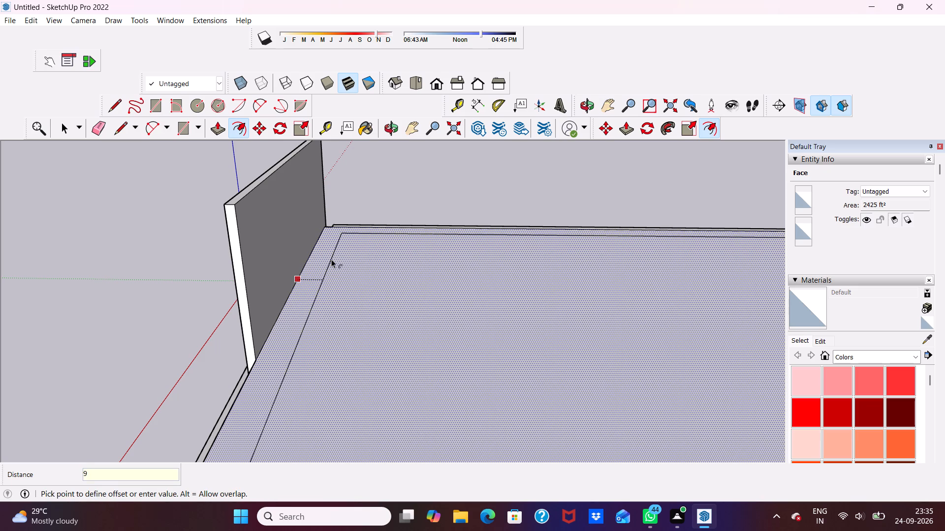
{"action": "key", "text": "shift+quotedbl"}
{"action": "key", "text": "Return"}
{"action": "scroll", "coordinate": [331, 259], "scroll_direction": "down", "scroll_amount": 5}
{"action": "middle_click_drag", "start_coordinate": [416, 236], "coordinate": [365, 325]}
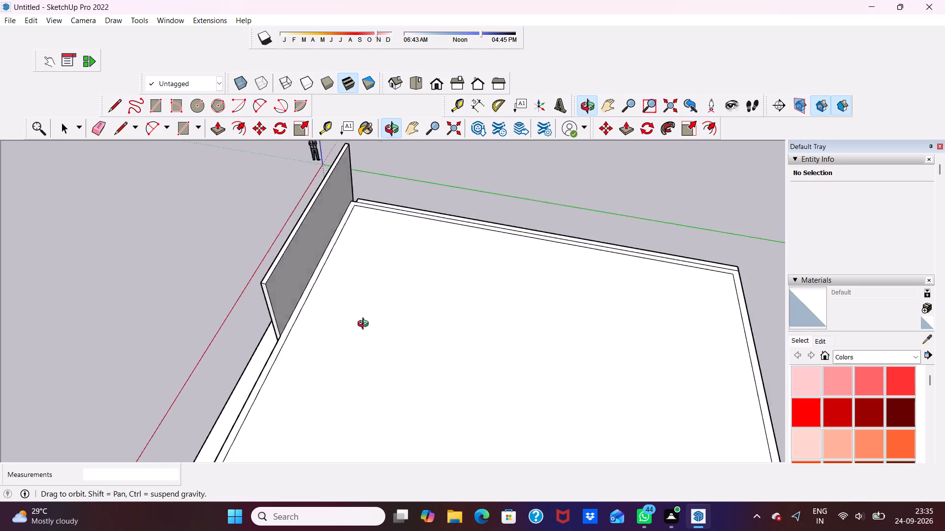
{"action": "middle_click_drag", "start_coordinate": [365, 325], "coordinate": [217, 344]}
{"action": "scroll", "coordinate": [611, 223], "scroll_direction": "up", "scroll_amount": 6}
{"action": "scroll", "coordinate": [363, 264], "scroll_direction": "up", "scroll_amount": 5}
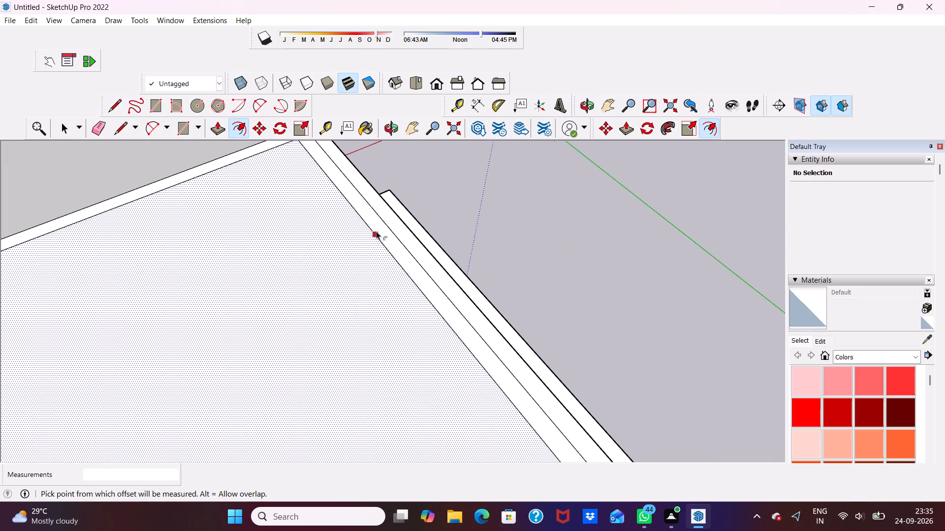
{"action": "scroll", "coordinate": [378, 228], "scroll_direction": "down", "scroll_amount": 4}
{"action": "scroll", "coordinate": [390, 213], "scroll_direction": "up", "scroll_amount": 3}
{"action": "key", "text": "space"}
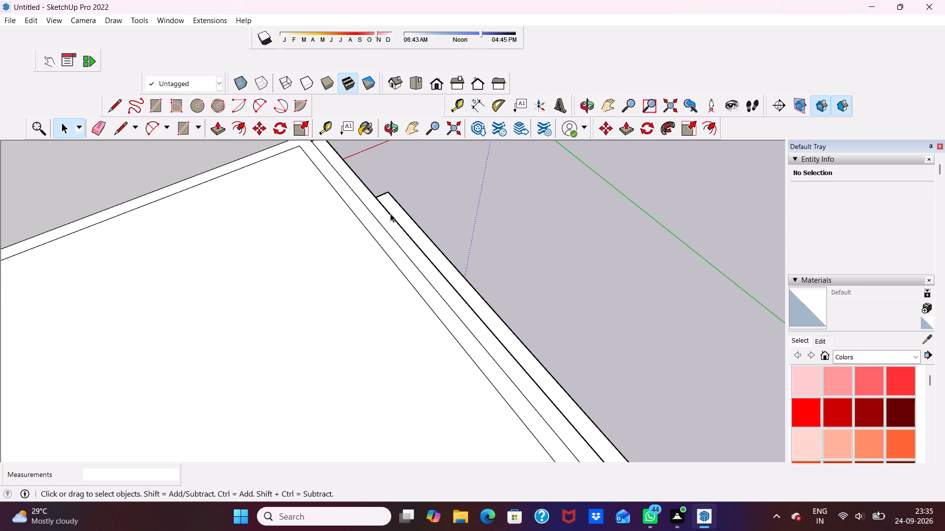
Erase the extra seam line along the roof's side border, between the new offset outline and the outer wall edge.
{"action": "scroll", "coordinate": [393, 217], "scroll_direction": "down", "scroll_amount": 4}
{"action": "middle_click_drag", "start_coordinate": [355, 266], "coordinate": [0, 200]}
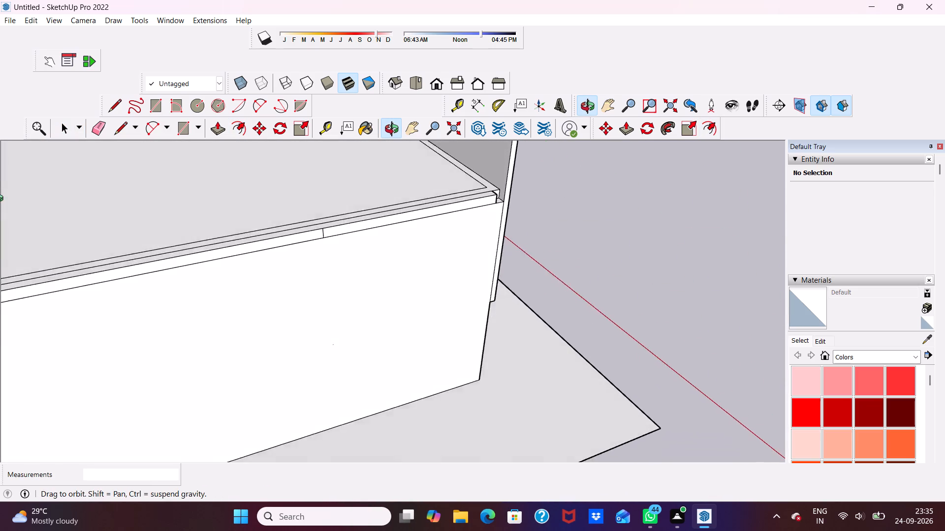
{"action": "middle_click_drag", "start_coordinate": [0, 200], "coordinate": [0, 231]}
{"action": "middle_click", "coordinate": [0, 231]}
{"action": "scroll", "coordinate": [547, 216], "scroll_direction": "up", "scroll_amount": 6}
{"action": "scroll", "coordinate": [413, 228], "scroll_direction": "down", "scroll_amount": 2}
{"action": "middle_click_drag", "start_coordinate": [413, 228], "coordinate": [353, 258]}
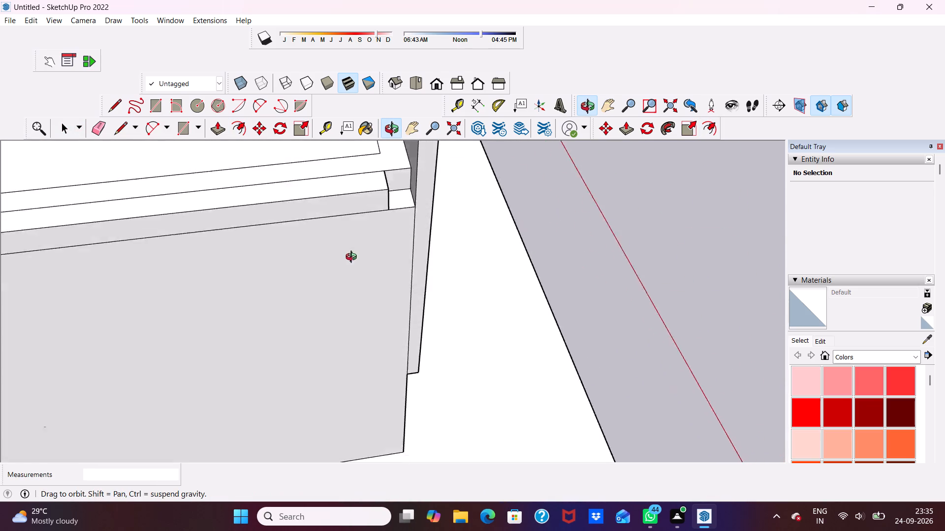
{"action": "middle_click_drag", "start_coordinate": [353, 258], "coordinate": [349, 283]}
{"action": "scroll", "coordinate": [377, 208], "scroll_direction": "up", "scroll_amount": 4}
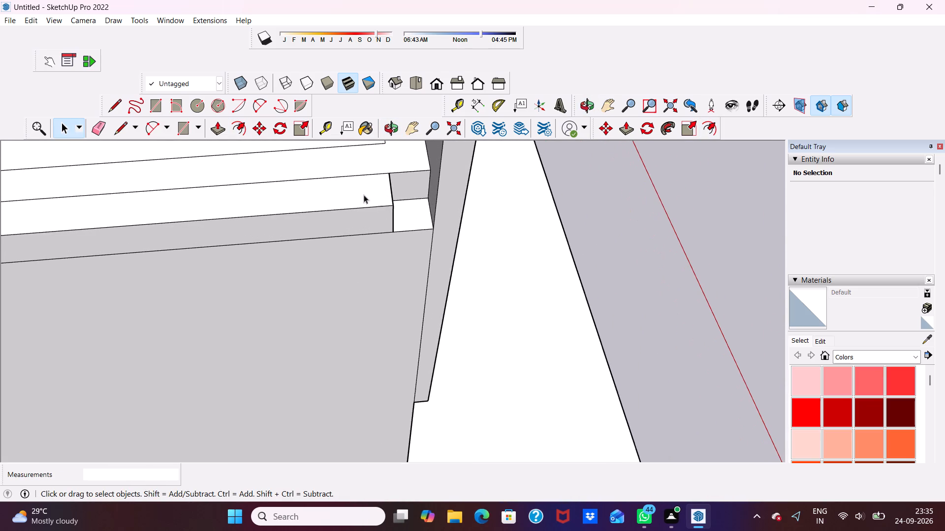
{"action": "left_click", "coordinate": [98, 126]}
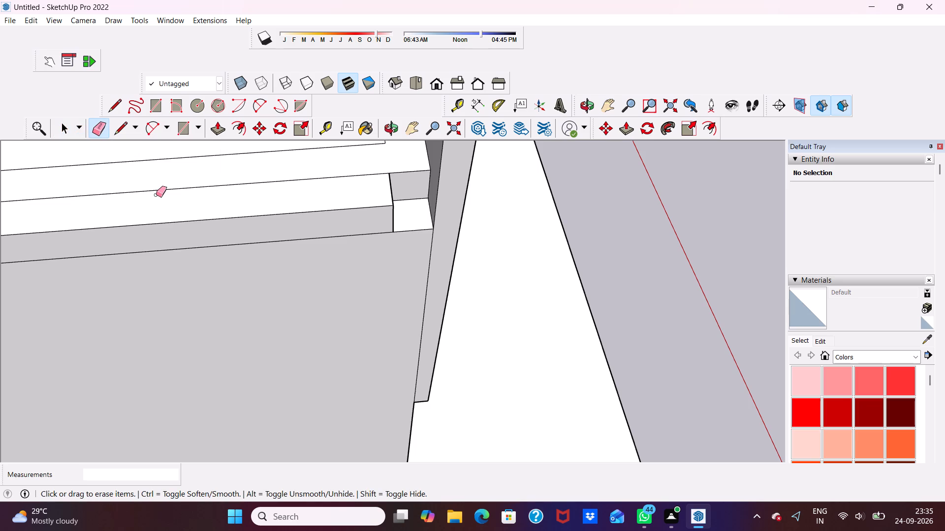
{"action": "left_click", "coordinate": [162, 189]}
{"action": "scroll", "coordinate": [163, 189], "scroll_direction": "down", "scroll_amount": 5}
{"action": "scroll", "coordinate": [274, 186], "scroll_direction": "down", "scroll_amount": 5}
{"action": "scroll", "coordinate": [212, 225], "scroll_direction": "down", "scroll_amount": 12}
{"action": "scroll", "coordinate": [128, 201], "scroll_direction": "up", "scroll_amount": 5}
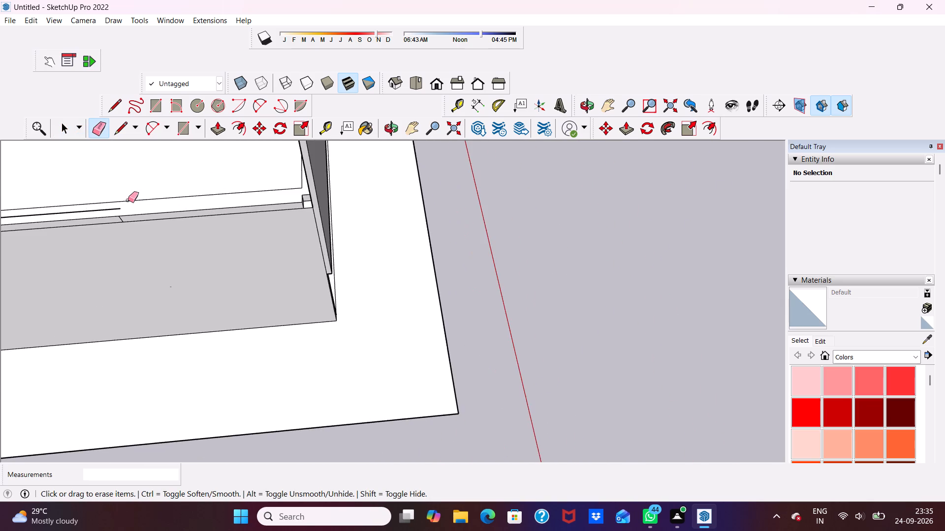
{"action": "scroll", "coordinate": [154, 176], "scroll_direction": "down", "scroll_amount": 5}
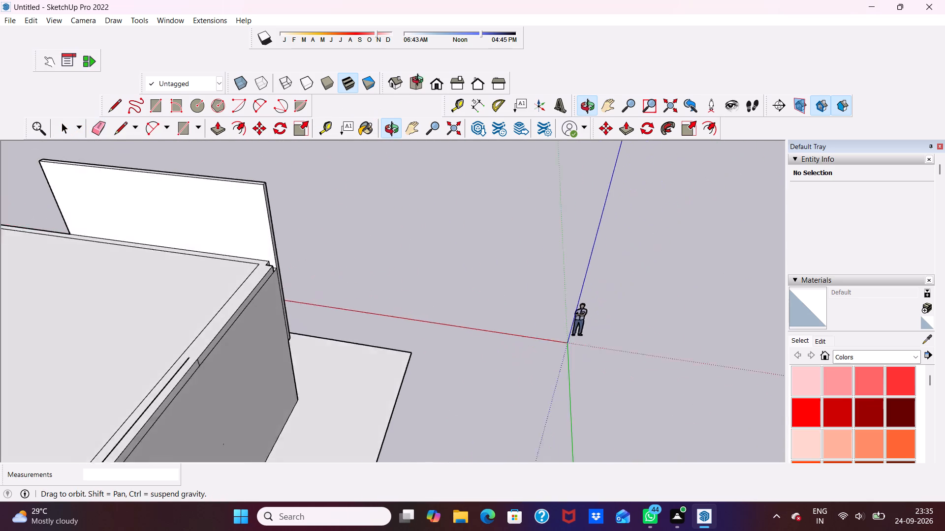
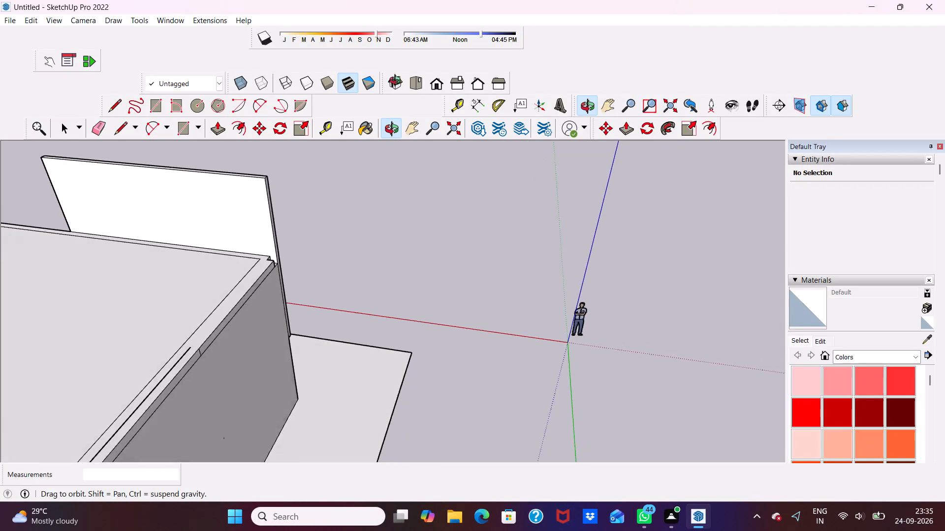
Switch to monochrome face display and undo the last erase on the roof's side border.
{"action": "left_click", "coordinate": [370, 76]}
{"action": "key", "text": "ctrl+z"}
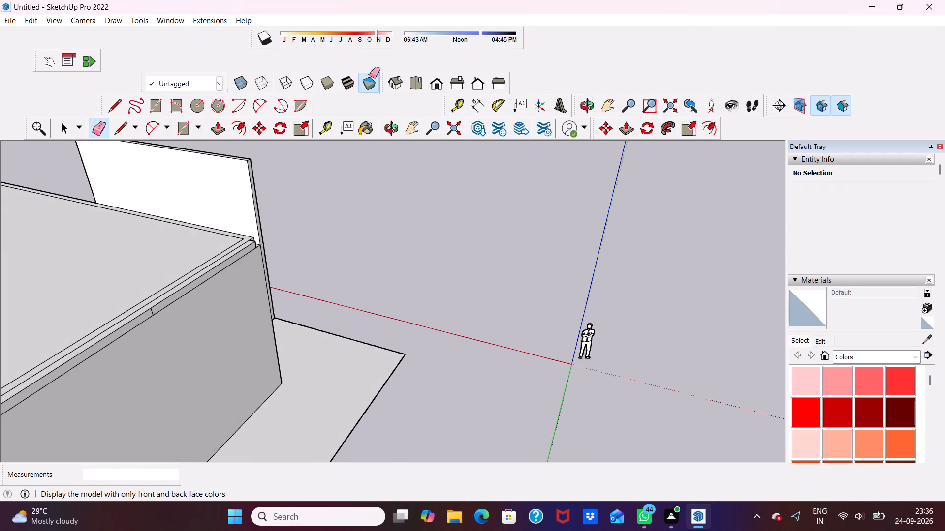
Push/Pull the small square face in the notch at the roof corner beside the front panel by 9" to fill the gap.
{"action": "key", "text": "space"}
{"action": "scroll", "coordinate": [361, 67], "scroll_direction": "down", "scroll_amount": 1}
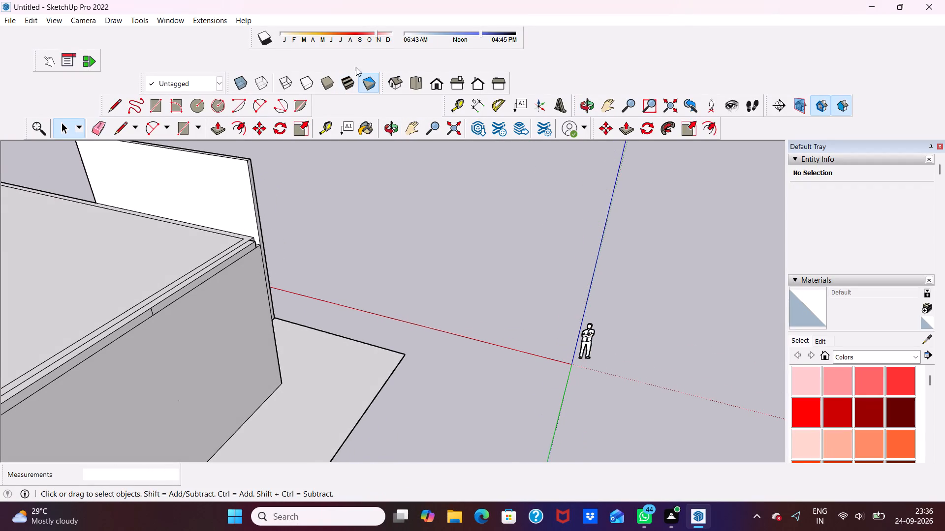
{"action": "scroll", "coordinate": [356, 67], "scroll_direction": "down", "scroll_amount": 3}
{"action": "scroll", "coordinate": [221, 295], "scroll_direction": "up", "scroll_amount": 5}
{"action": "scroll", "coordinate": [140, 283], "scroll_direction": "up", "scroll_amount": 6}
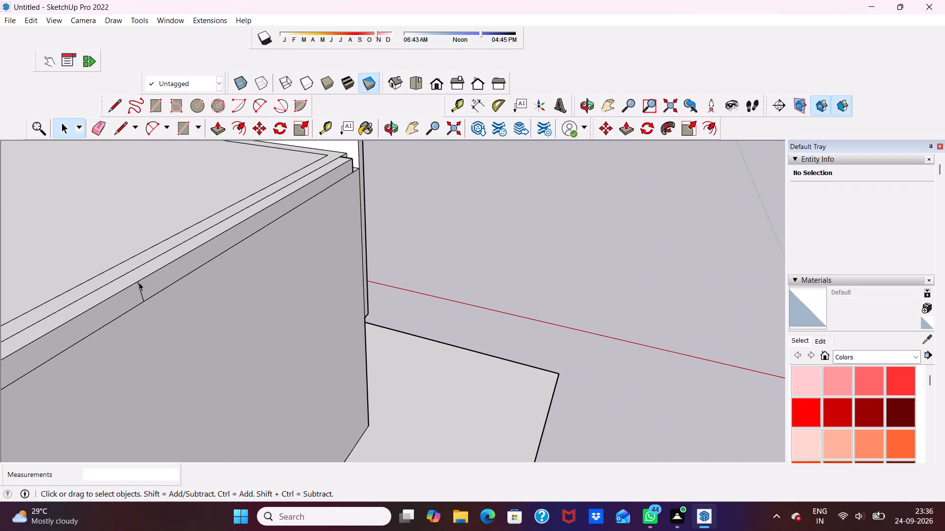
{"action": "scroll", "coordinate": [131, 236], "scroll_direction": "down", "scroll_amount": 5}
{"action": "middle_click_drag", "start_coordinate": [136, 209], "coordinate": [80, 209]}
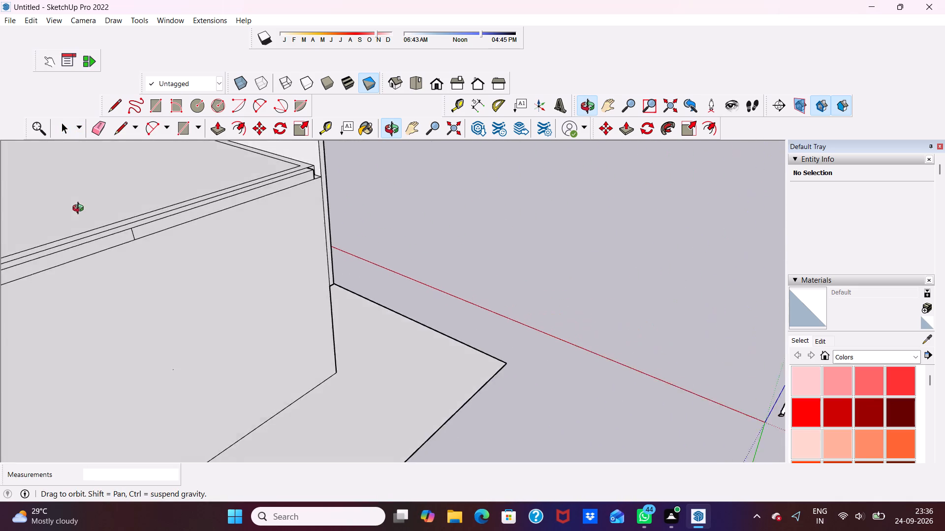
{"action": "middle_click_drag", "start_coordinate": [80, 209], "coordinate": [152, 306]}
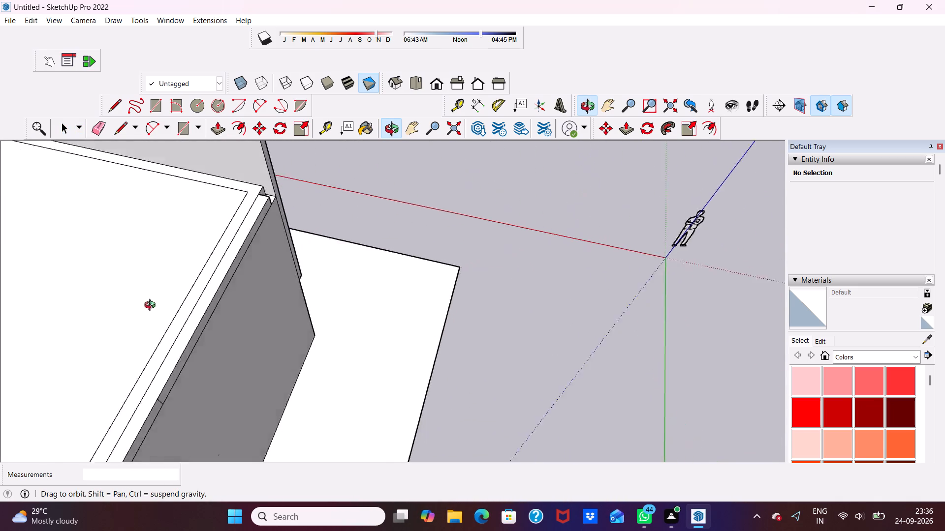
{"action": "middle_click_drag", "start_coordinate": [152, 306], "coordinate": [141, 297]}
{"action": "scroll", "coordinate": [259, 195], "scroll_direction": "up", "scroll_amount": 7}
{"action": "middle_click_drag", "start_coordinate": [274, 177], "coordinate": [180, 186]}
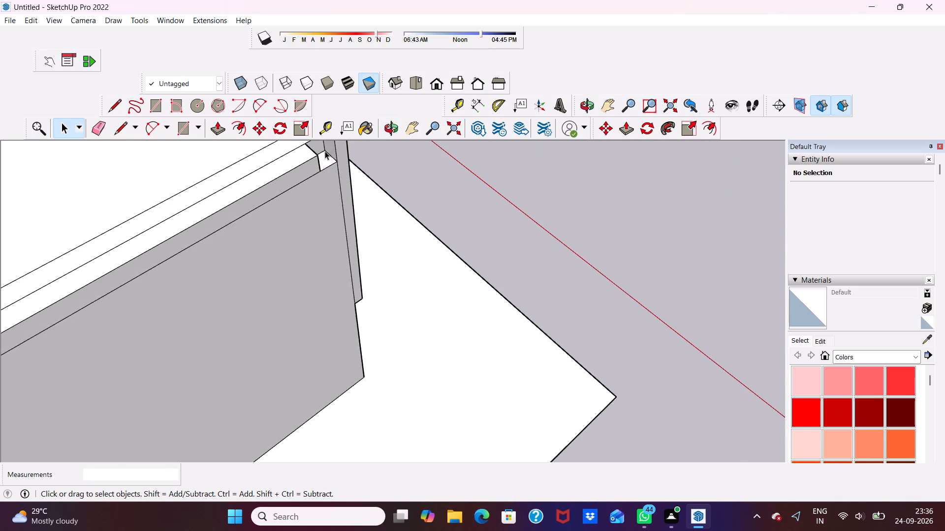
{"action": "scroll", "coordinate": [325, 151], "scroll_direction": "up", "scroll_amount": 3}
{"action": "left_click", "coordinate": [316, 149]}
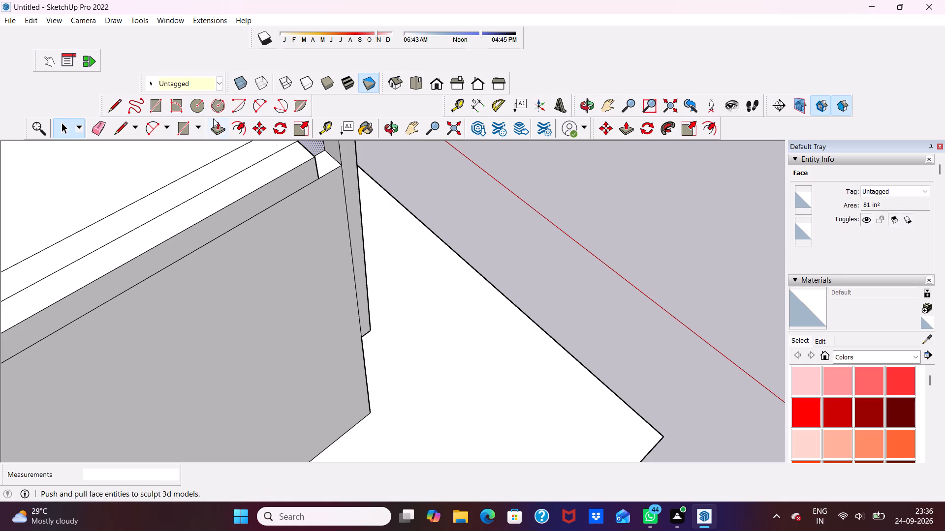
{"action": "left_click", "coordinate": [220, 124]}
{"action": "scroll", "coordinate": [256, 137], "scroll_direction": "up", "scroll_amount": 2}
{"action": "scroll", "coordinate": [270, 130], "scroll_direction": "down", "scroll_amount": 6}
{"action": "scroll", "coordinate": [343, 195], "scroll_direction": "up", "scroll_amount": 1}
{"action": "scroll", "coordinate": [311, 147], "scroll_direction": "up", "scroll_amount": 5}
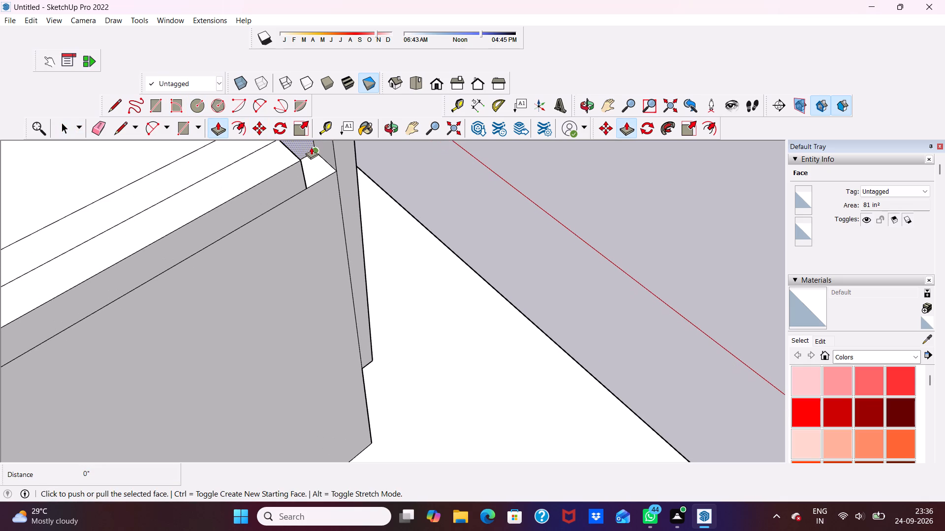
{"action": "left_click", "coordinate": [302, 146]}
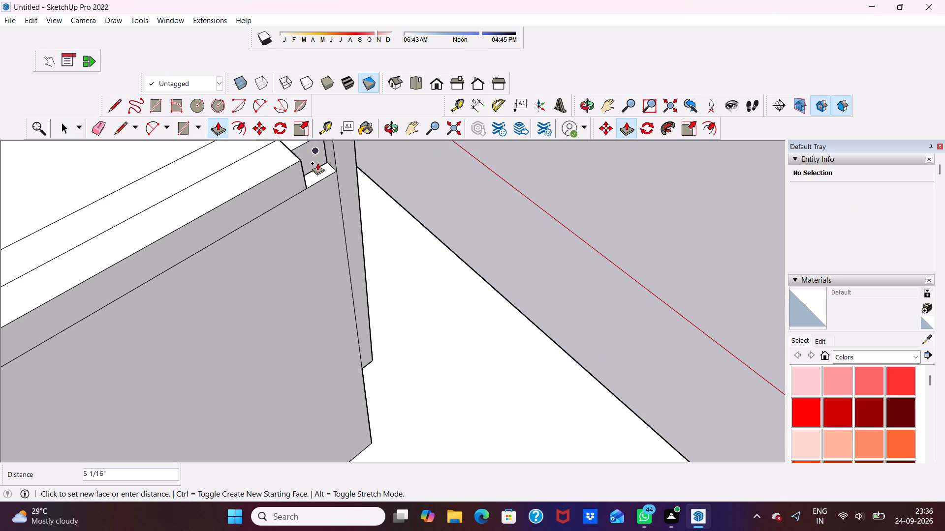
{"action": "left_click", "coordinate": [296, 176]}
{"action": "scroll", "coordinate": [293, 173], "scroll_direction": "down", "scroll_amount": 5}
{"action": "scroll", "coordinate": [156, 218], "scroll_direction": "up", "scroll_amount": 1}
{"action": "scroll", "coordinate": [188, 181], "scroll_direction": "down", "scroll_amount": 4}
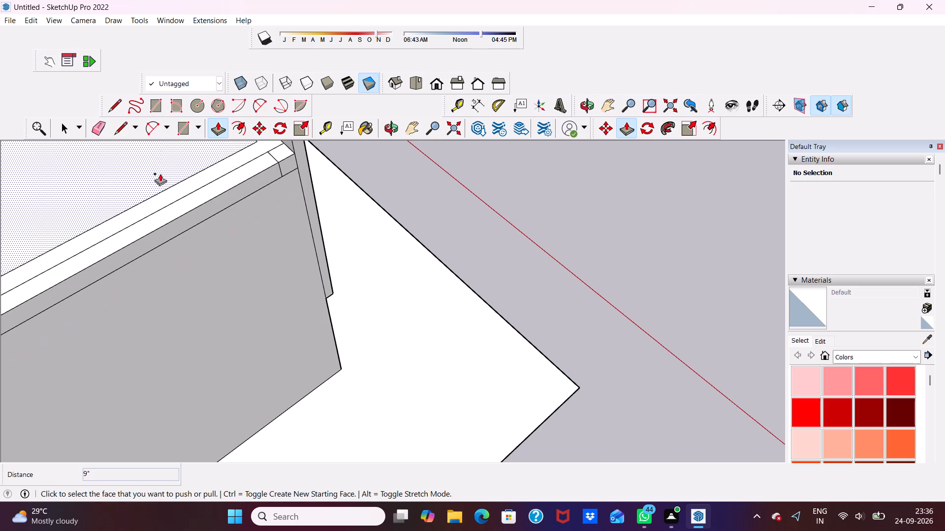
Erase the two short seam lines on the top and side of the filled roof corner beside the front panel.
{"action": "left_click", "coordinate": [96, 129]}
{"action": "scroll", "coordinate": [341, 199], "scroll_direction": "up", "scroll_amount": 5}
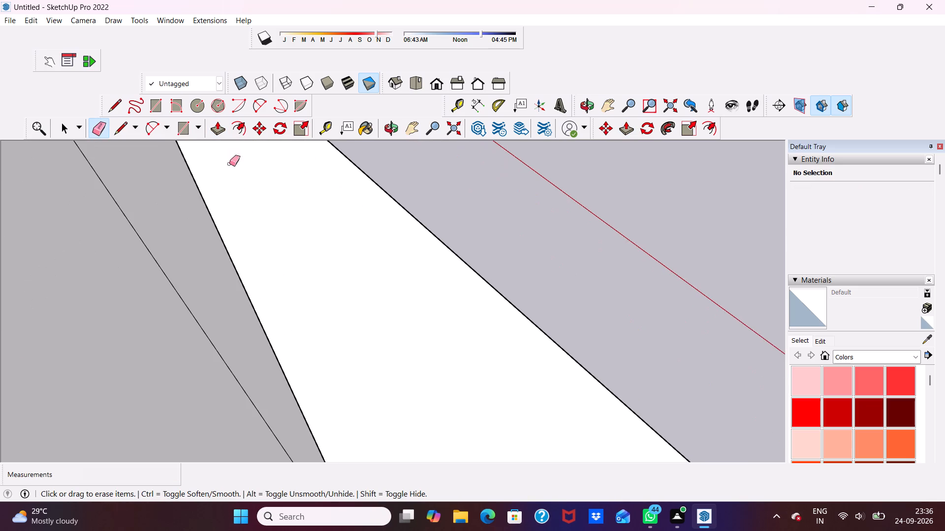
{"action": "scroll", "coordinate": [248, 203], "scroll_direction": "down", "scroll_amount": 8}
{"action": "scroll", "coordinate": [227, 192], "scroll_direction": "up", "scroll_amount": 4}
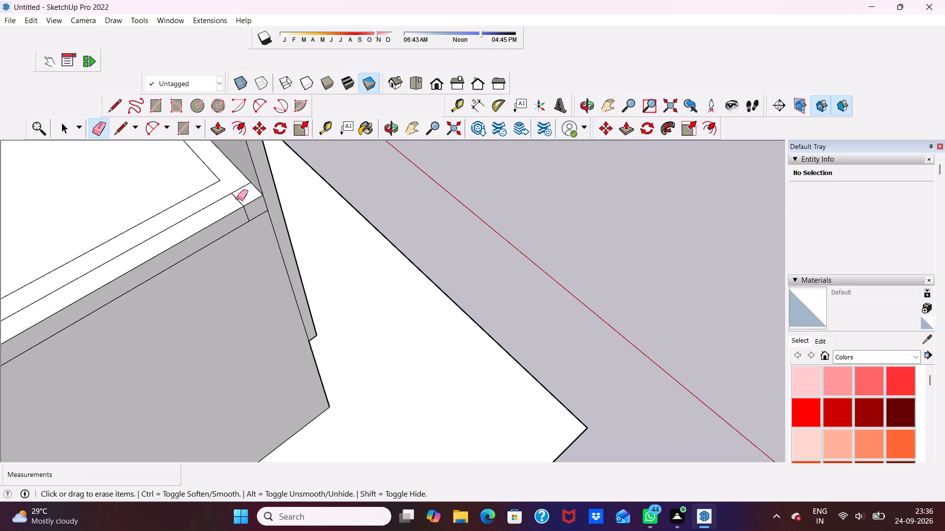
{"action": "left_click", "coordinate": [237, 198]}
{"action": "left_click", "coordinate": [246, 214]}
{"action": "scroll", "coordinate": [245, 215], "scroll_direction": "down", "scroll_amount": 2}
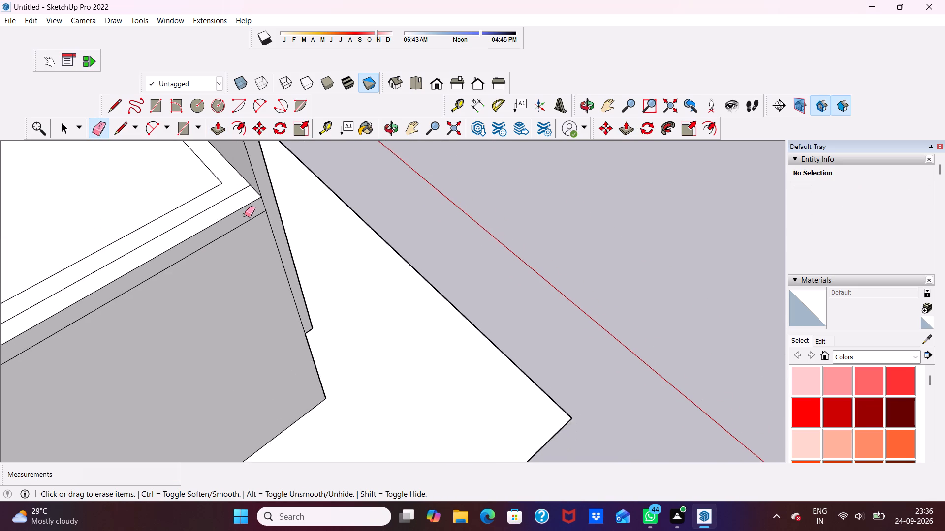
Erase the short cross seam partway along the roof slab's outer side band.
{"action": "scroll", "coordinate": [245, 215], "scroll_direction": "down", "scroll_amount": 8}
{"action": "middle_click_drag", "start_coordinate": [329, 233], "coordinate": [313, 146]}
{"action": "middle_click_drag", "start_coordinate": [310, 153], "coordinate": [305, 163]}
{"action": "scroll", "coordinate": [203, 228], "scroll_direction": "up", "scroll_amount": 5}
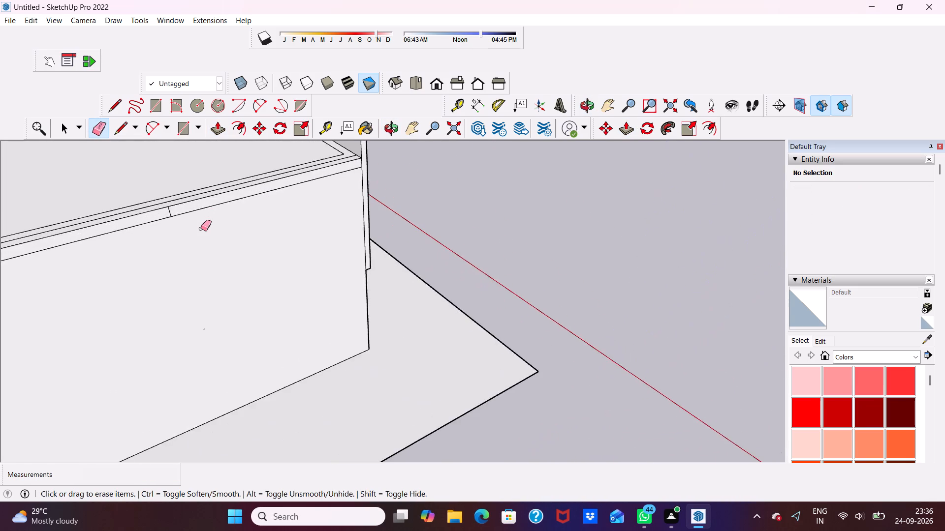
{"action": "scroll", "coordinate": [189, 220], "scroll_direction": "up", "scroll_amount": 6}
{"action": "left_click", "coordinate": [154, 203]}
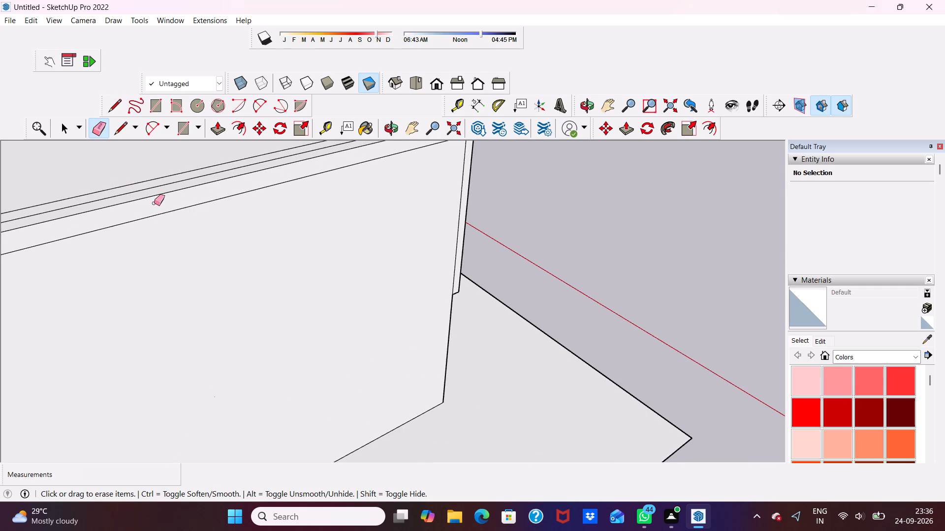
{"action": "scroll", "coordinate": [150, 208], "scroll_direction": "down", "scroll_amount": 11}
{"action": "key", "text": "space"}
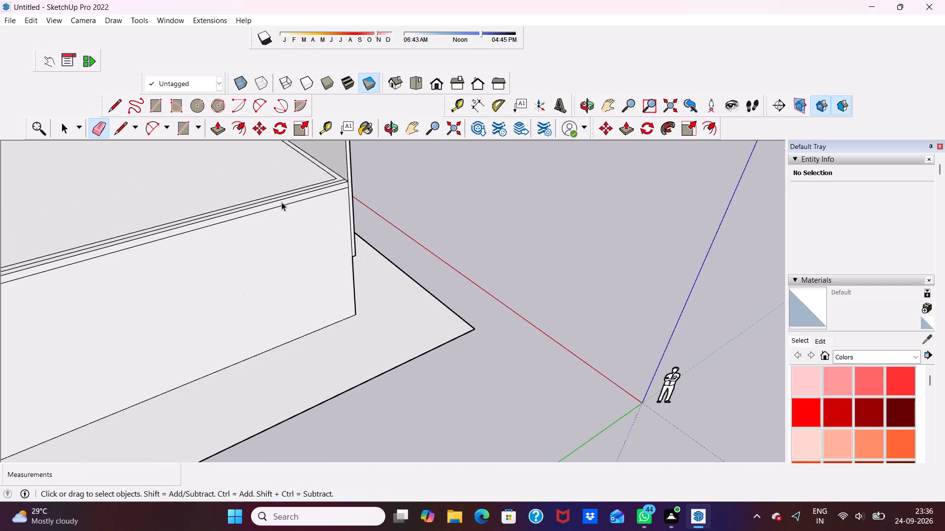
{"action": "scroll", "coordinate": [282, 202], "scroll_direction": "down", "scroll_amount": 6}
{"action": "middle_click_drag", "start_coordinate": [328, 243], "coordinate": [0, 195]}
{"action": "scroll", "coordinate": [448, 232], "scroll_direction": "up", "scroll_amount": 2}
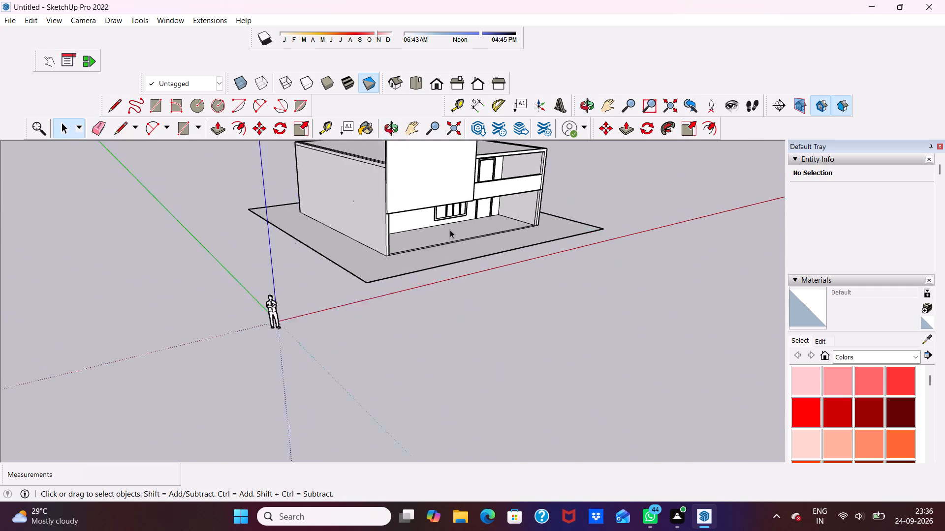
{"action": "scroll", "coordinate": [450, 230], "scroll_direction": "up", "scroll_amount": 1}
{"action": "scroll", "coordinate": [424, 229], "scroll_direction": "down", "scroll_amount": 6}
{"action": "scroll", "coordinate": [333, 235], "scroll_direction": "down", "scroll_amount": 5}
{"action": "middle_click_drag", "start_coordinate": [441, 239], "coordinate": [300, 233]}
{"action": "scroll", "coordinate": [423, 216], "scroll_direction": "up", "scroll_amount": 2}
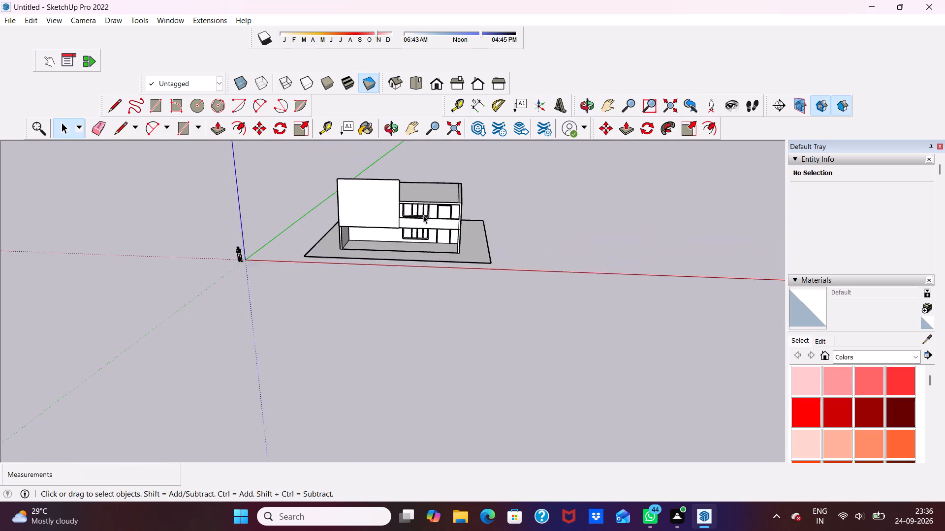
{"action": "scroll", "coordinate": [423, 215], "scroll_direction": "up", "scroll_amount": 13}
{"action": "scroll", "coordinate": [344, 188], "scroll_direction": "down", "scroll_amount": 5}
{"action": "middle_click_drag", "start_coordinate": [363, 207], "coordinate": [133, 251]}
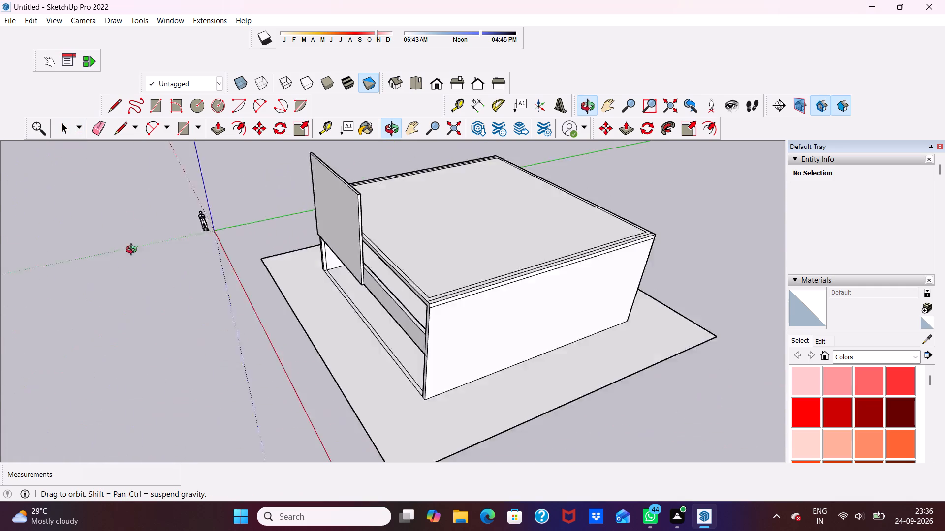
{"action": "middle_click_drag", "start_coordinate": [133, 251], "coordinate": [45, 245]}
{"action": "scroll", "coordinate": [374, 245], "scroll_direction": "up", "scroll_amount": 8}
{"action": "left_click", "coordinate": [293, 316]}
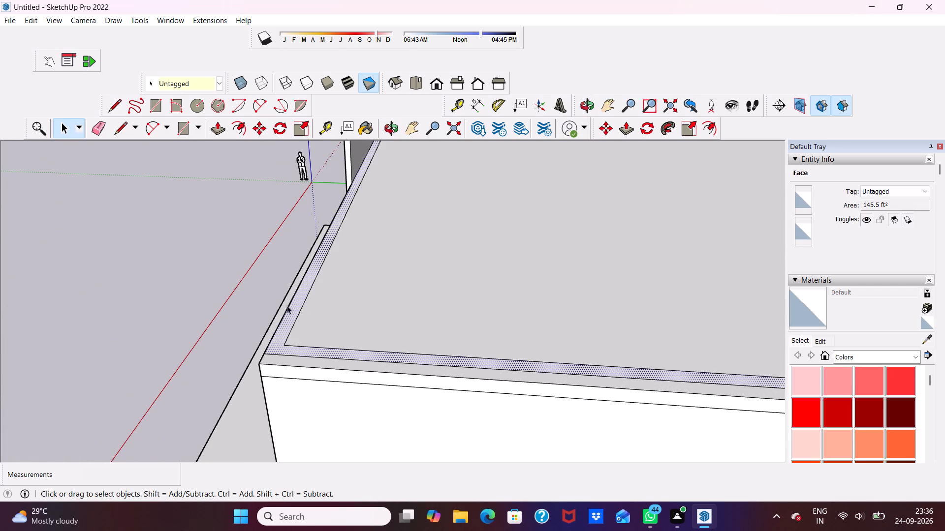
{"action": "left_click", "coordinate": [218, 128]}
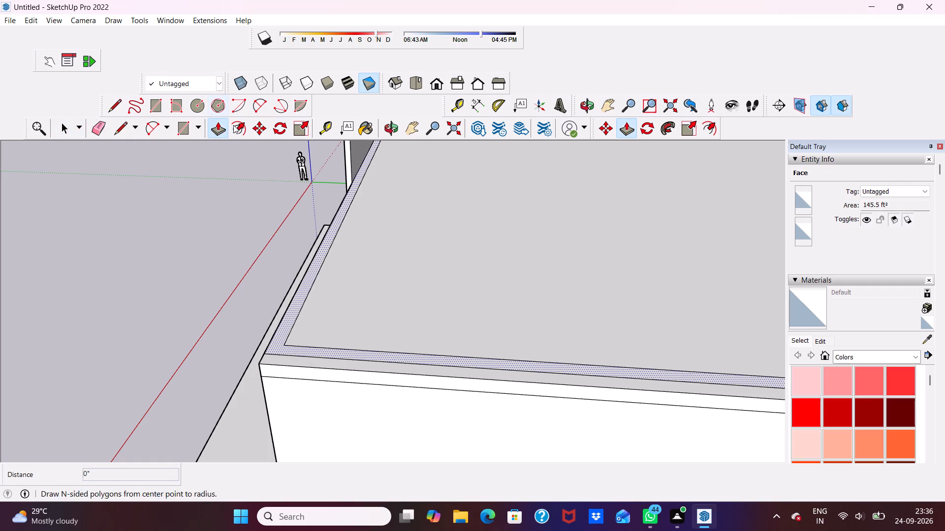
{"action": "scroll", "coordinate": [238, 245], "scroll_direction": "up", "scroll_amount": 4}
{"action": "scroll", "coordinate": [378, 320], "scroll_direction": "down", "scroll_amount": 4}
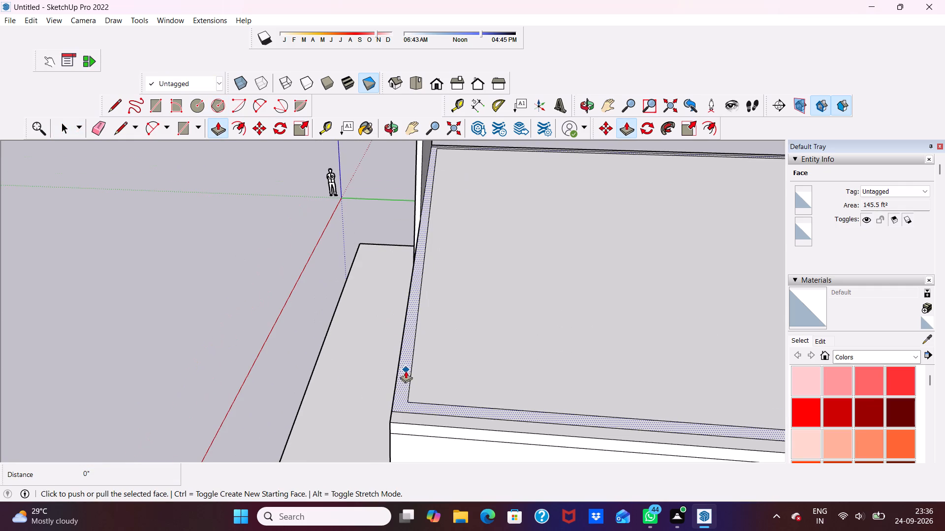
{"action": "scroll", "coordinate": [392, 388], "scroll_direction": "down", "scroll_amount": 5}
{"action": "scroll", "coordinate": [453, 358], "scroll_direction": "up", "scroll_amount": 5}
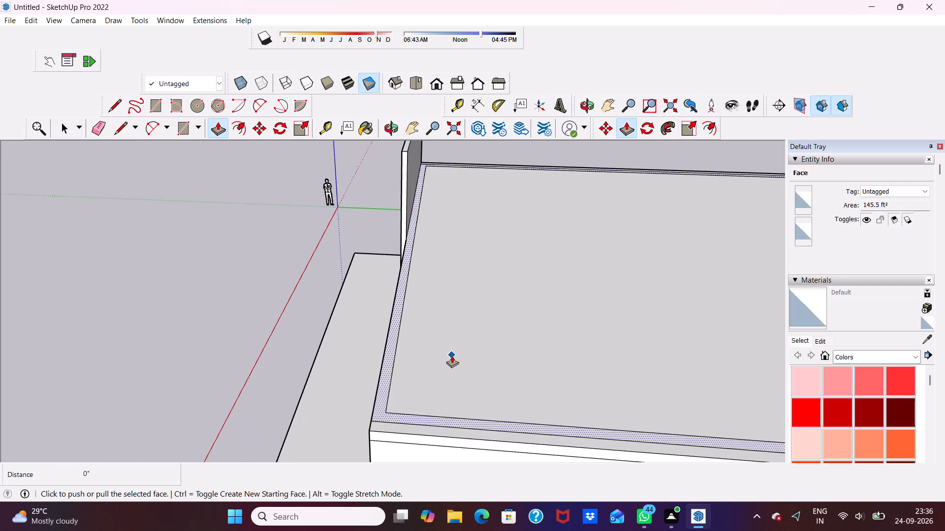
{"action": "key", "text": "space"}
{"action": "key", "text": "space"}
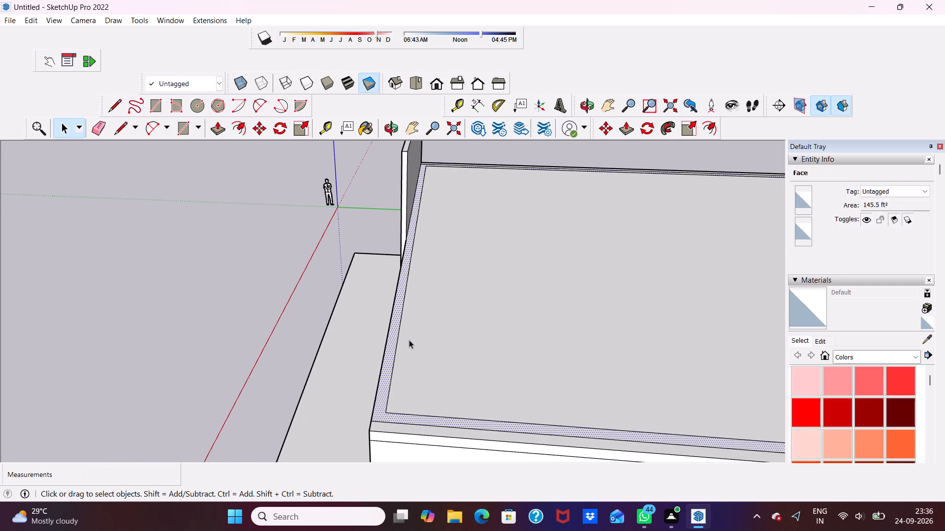
Erase the extra line between the offset outline and the outer roof edge along the side adjoining the front panel.
{"action": "scroll", "coordinate": [286, 235], "scroll_direction": "up", "scroll_amount": 3}
{"action": "scroll", "coordinate": [259, 194], "scroll_direction": "down", "scroll_amount": 6}
{"action": "middle_click_drag", "start_coordinate": [480, 175], "coordinate": [433, 355]}
{"action": "scroll", "coordinate": [468, 234], "scroll_direction": "up", "scroll_amount": 6}
{"action": "scroll", "coordinate": [470, 217], "scroll_direction": "down", "scroll_amount": 11}
{"action": "scroll", "coordinate": [481, 154], "scroll_direction": "up", "scroll_amount": 8}
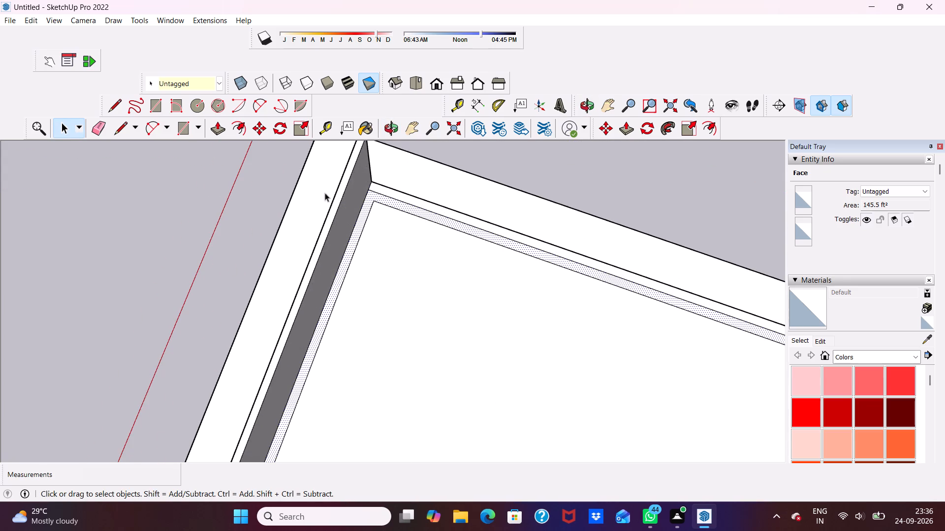
{"action": "scroll", "coordinate": [415, 205], "scroll_direction": "up", "scroll_amount": 3}
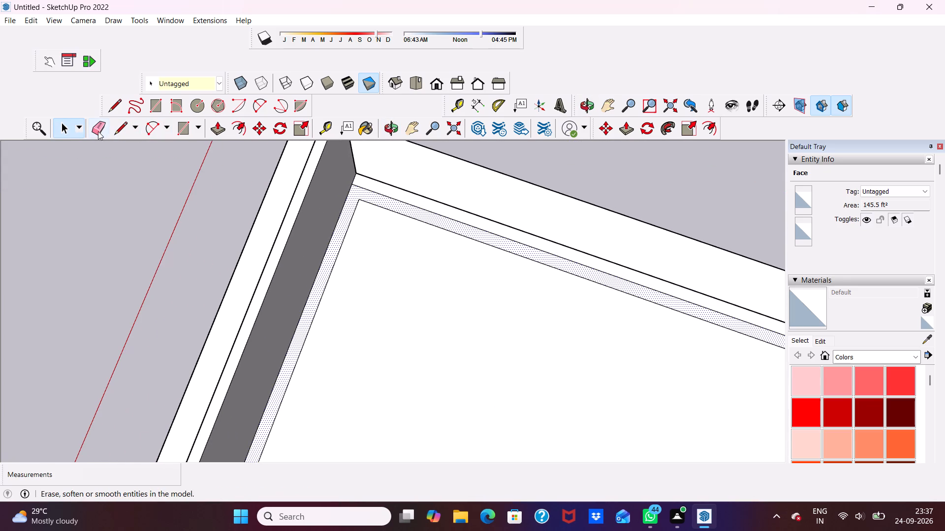
{"action": "left_click", "coordinate": [98, 131]}
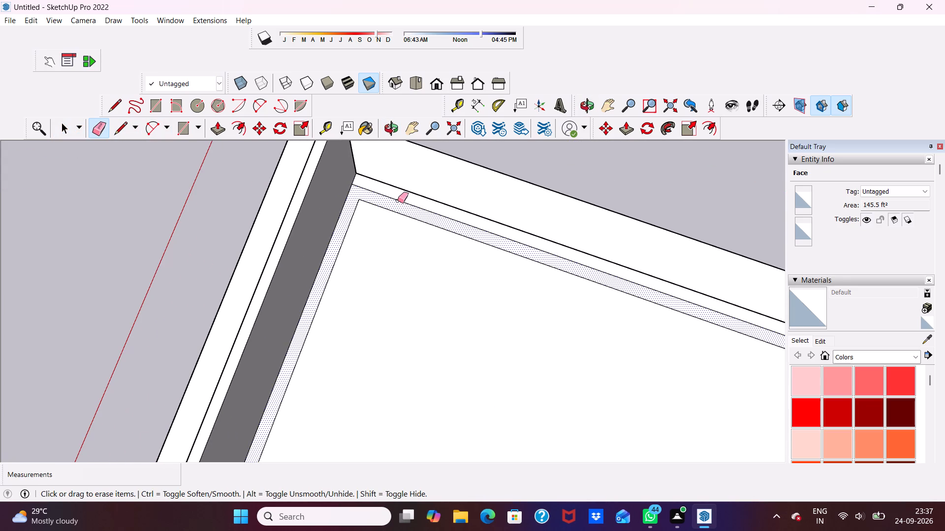
{"action": "left_click", "coordinate": [398, 201]}
{"action": "left_click", "coordinate": [358, 187]}
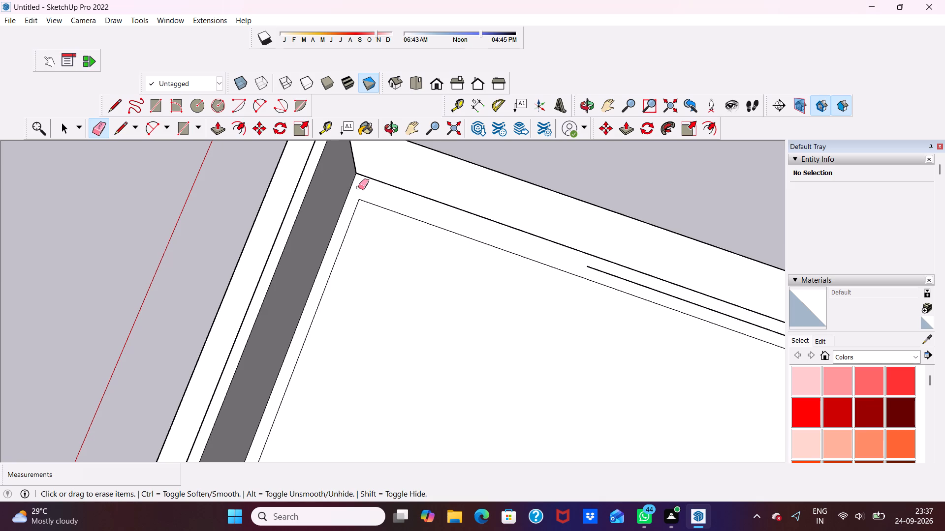
{"action": "left_click", "coordinate": [595, 269]}
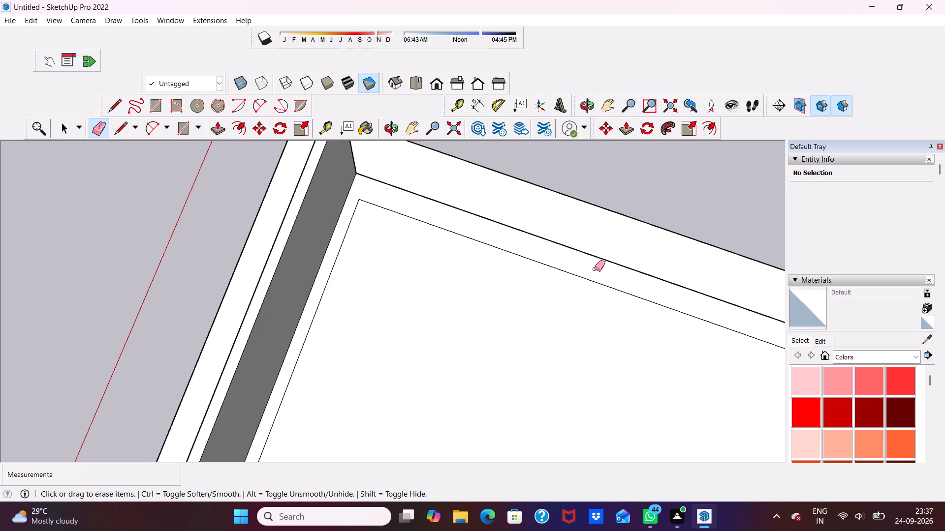
Erase the inner offset outline's rear edge and its side edge nearest the front panel.
{"action": "scroll", "coordinate": [595, 269], "scroll_direction": "down", "scroll_amount": 18}
{"action": "scroll", "coordinate": [743, 370], "scroll_direction": "up", "scroll_amount": 8}
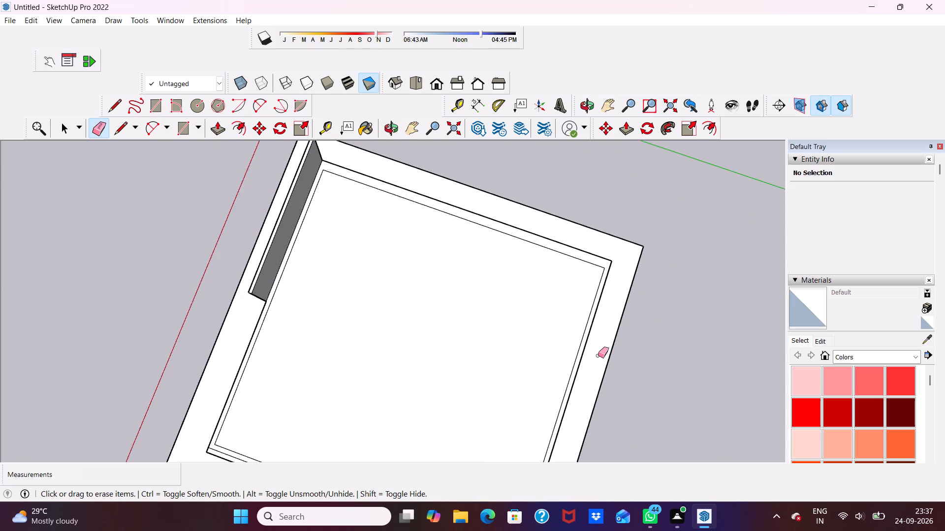
{"action": "scroll", "coordinate": [598, 355], "scroll_direction": "up", "scroll_amount": 6}
{"action": "scroll", "coordinate": [570, 310], "scroll_direction": "down", "scroll_amount": 6}
{"action": "scroll", "coordinate": [563, 292], "scroll_direction": "up", "scroll_amount": 2}
{"action": "left_click", "coordinate": [579, 270]}
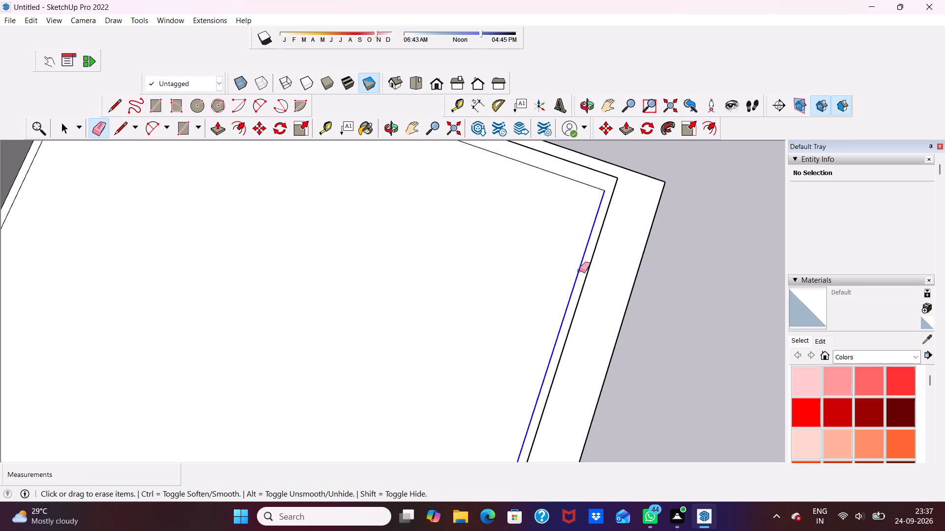
{"action": "left_click", "coordinate": [570, 179]}
{"action": "scroll", "coordinate": [570, 179], "scroll_direction": "down", "scroll_amount": 6}
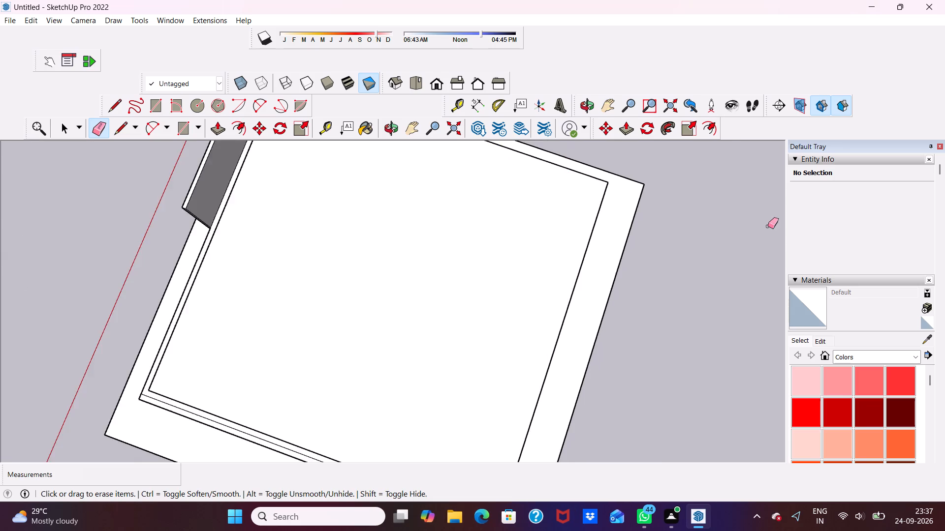
{"action": "scroll", "coordinate": [768, 226], "scroll_direction": "down", "scroll_amount": 4}
{"action": "scroll", "coordinate": [409, 269], "scroll_direction": "up", "scroll_amount": 4}
{"action": "scroll", "coordinate": [415, 205], "scroll_direction": "down", "scroll_amount": 10}
{"action": "scroll", "coordinate": [473, 202], "scroll_direction": "up", "scroll_amount": 10}
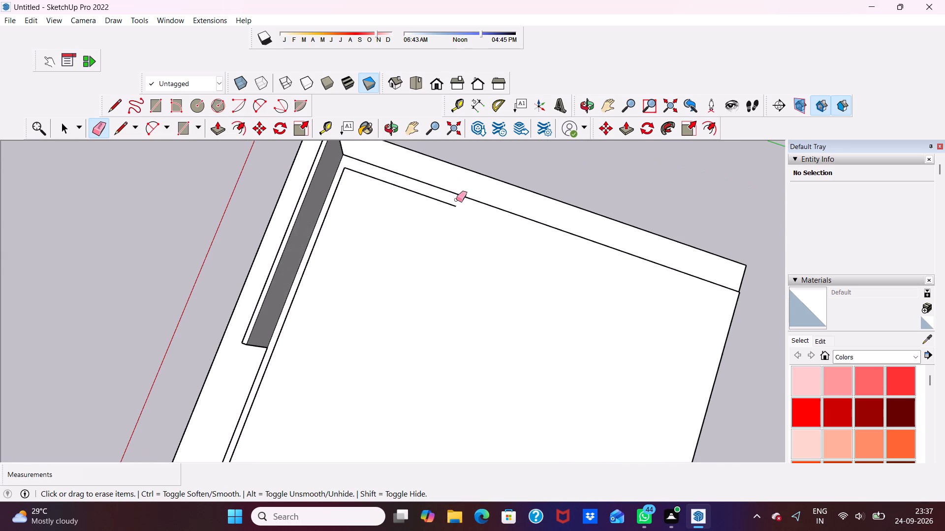
{"action": "left_click", "coordinate": [434, 200]}
{"action": "scroll", "coordinate": [434, 200], "scroll_direction": "down", "scroll_amount": 7}
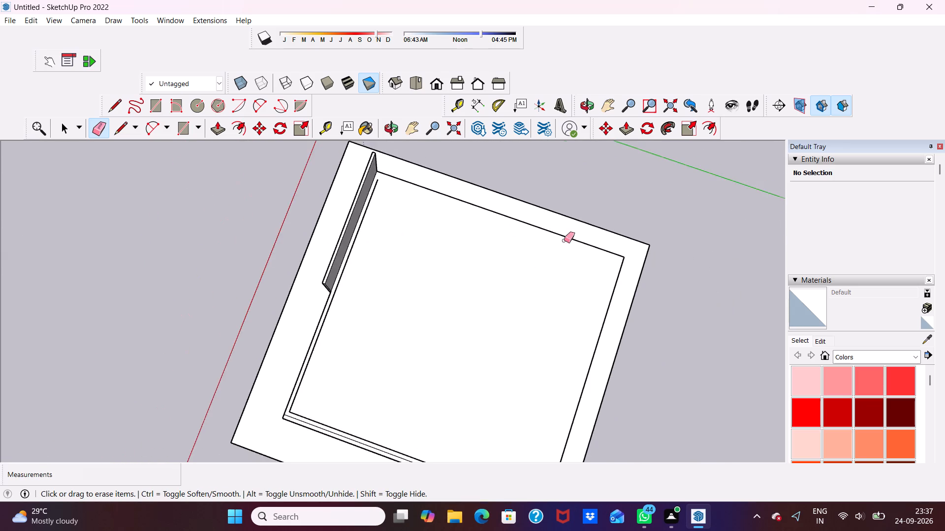
{"action": "scroll", "coordinate": [564, 240], "scroll_direction": "down", "scroll_amount": 5}
{"action": "middle_click_drag", "start_coordinate": [446, 332], "coordinate": [594, 148]}
{"action": "scroll", "coordinate": [474, 261], "scroll_direction": "up", "scroll_amount": 2}
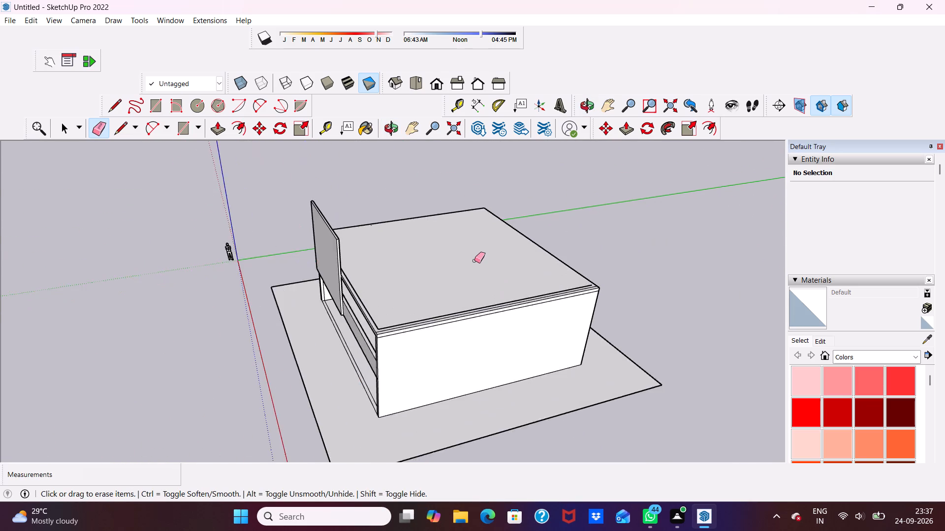
Erase the two remaining offset line segments along the roof's front edge, beside and behind the front panel.
{"action": "scroll", "coordinate": [474, 261], "scroll_direction": "up", "scroll_amount": 8}
{"action": "middle_click_drag", "start_coordinate": [433, 281], "coordinate": [374, 374]}
{"action": "scroll", "coordinate": [374, 374], "scroll_direction": "down", "scroll_amount": 1}
{"action": "scroll", "coordinate": [290, 281], "scroll_direction": "up", "scroll_amount": 8}
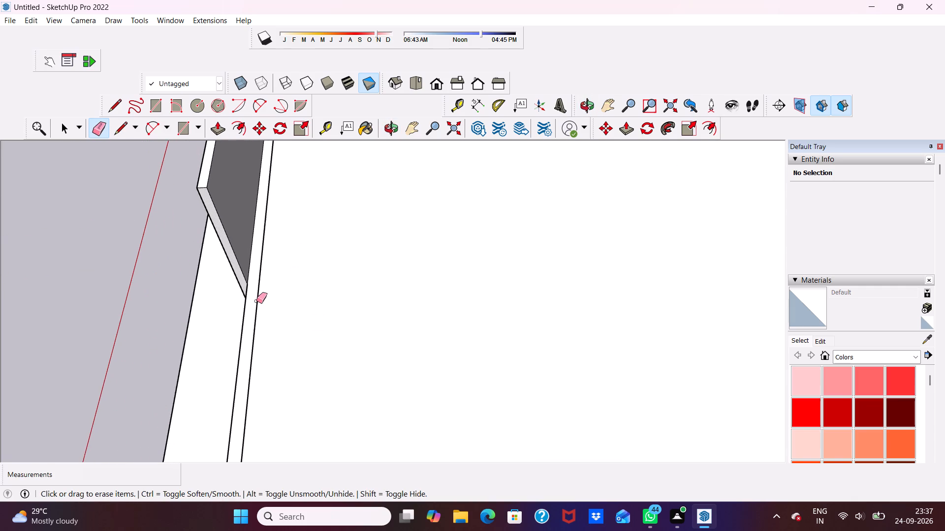
{"action": "left_click", "coordinate": [256, 301]}
{"action": "scroll", "coordinate": [266, 291], "scroll_direction": "down", "scroll_amount": 6}
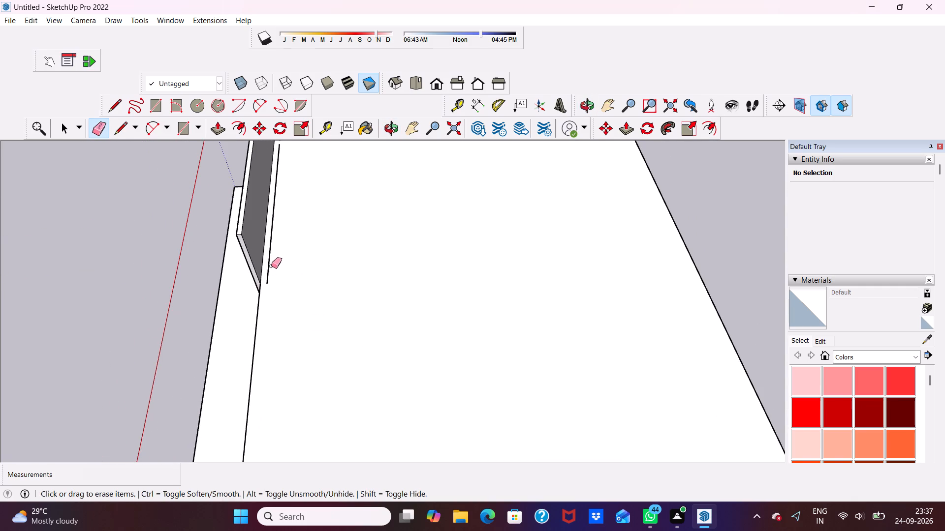
{"action": "left_click", "coordinate": [269, 264]}
Erase the two parallel leftover lines along the roof's side edge and the short stub at its front corner.
{"action": "scroll", "coordinate": [269, 264], "scroll_direction": "down", "scroll_amount": 11}
{"action": "scroll", "coordinate": [422, 333], "scroll_direction": "up", "scroll_amount": 11}
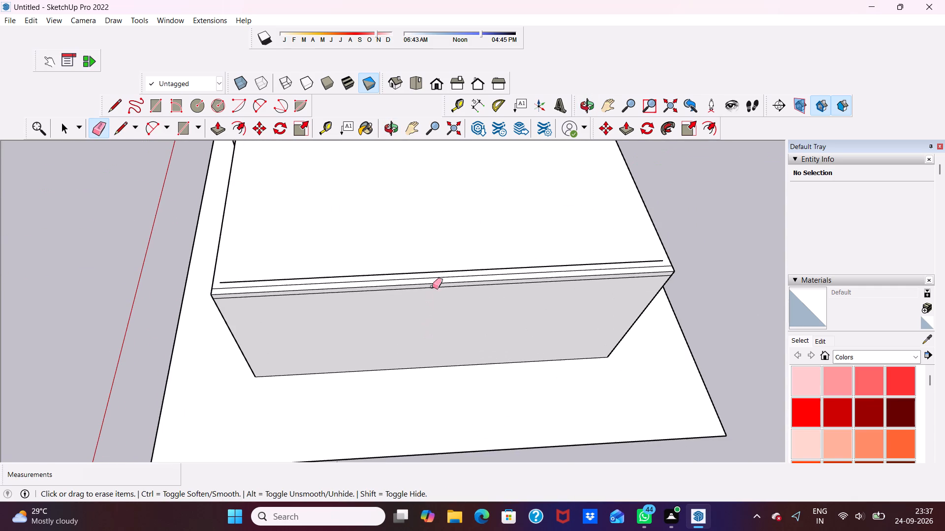
{"action": "left_click", "coordinate": [286, 263]}
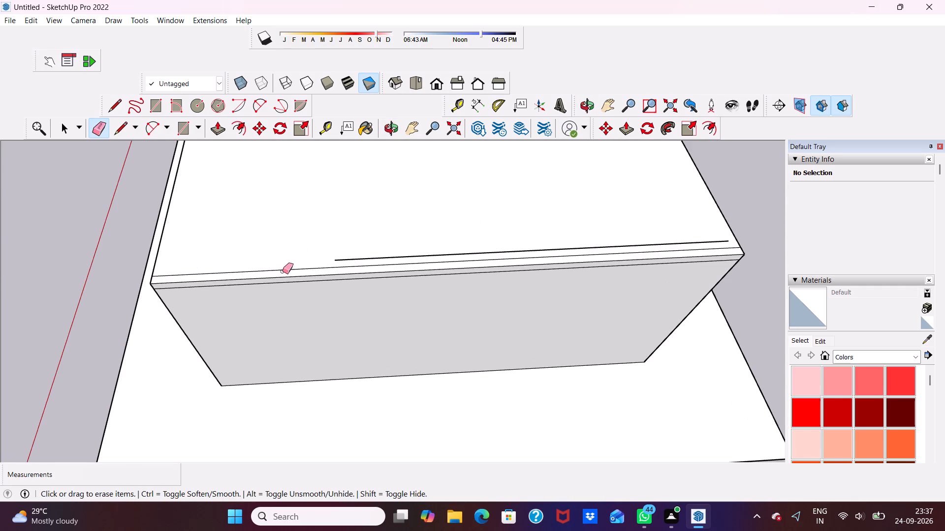
{"action": "left_click", "coordinate": [284, 269]}
{"action": "left_click", "coordinate": [373, 266]}
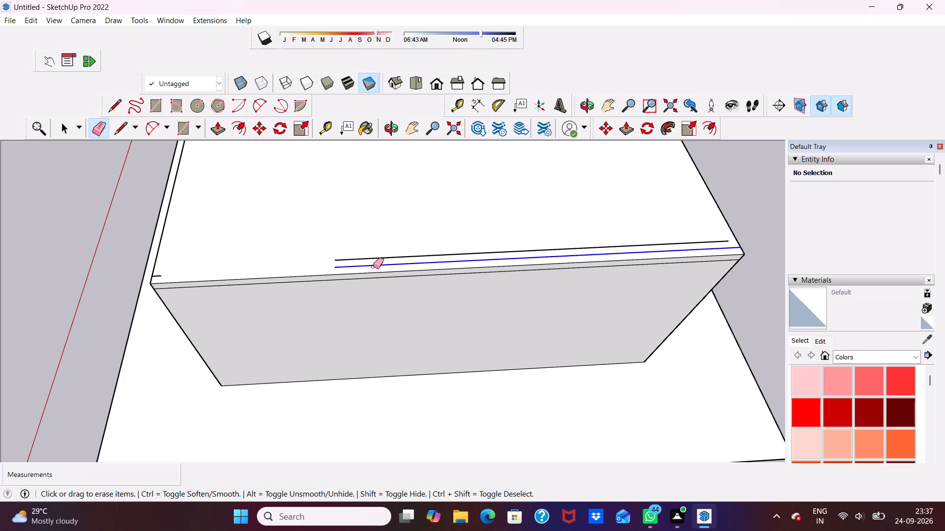
{"action": "left_click", "coordinate": [383, 256]}
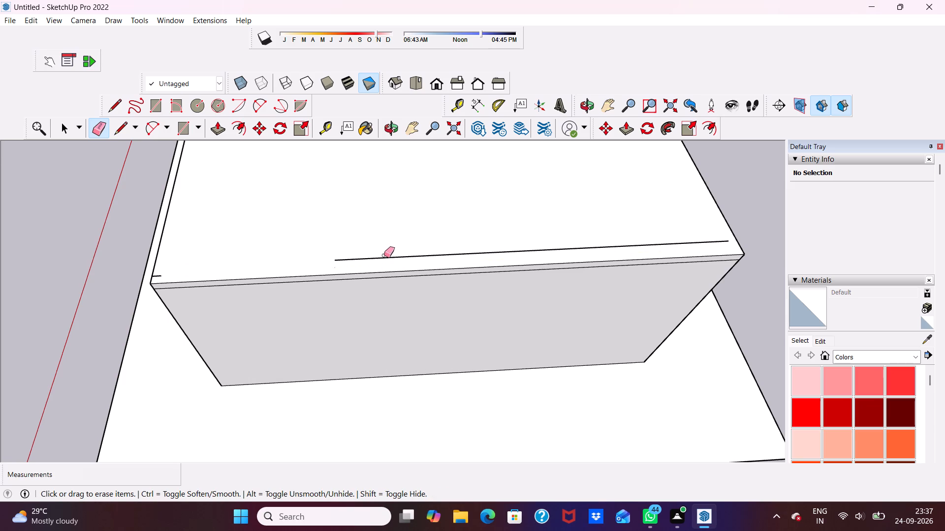
{"action": "left_click", "coordinate": [383, 256]}
{"action": "scroll", "coordinate": [163, 270], "scroll_direction": "up", "scroll_amount": 2}
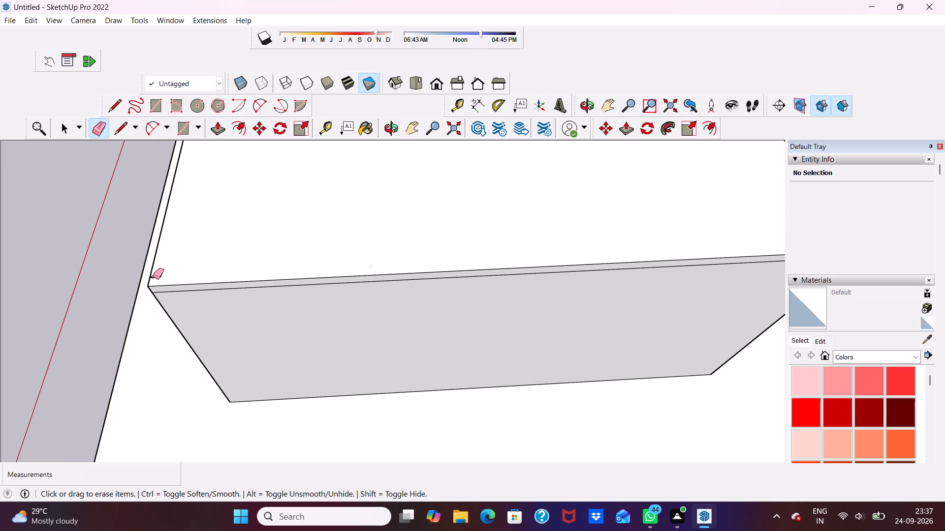
{"action": "left_click", "coordinate": [153, 277]}
{"action": "scroll", "coordinate": [156, 277], "scroll_direction": "down", "scroll_amount": 11}
{"action": "scroll", "coordinate": [402, 263], "scroll_direction": "down", "scroll_amount": 6}
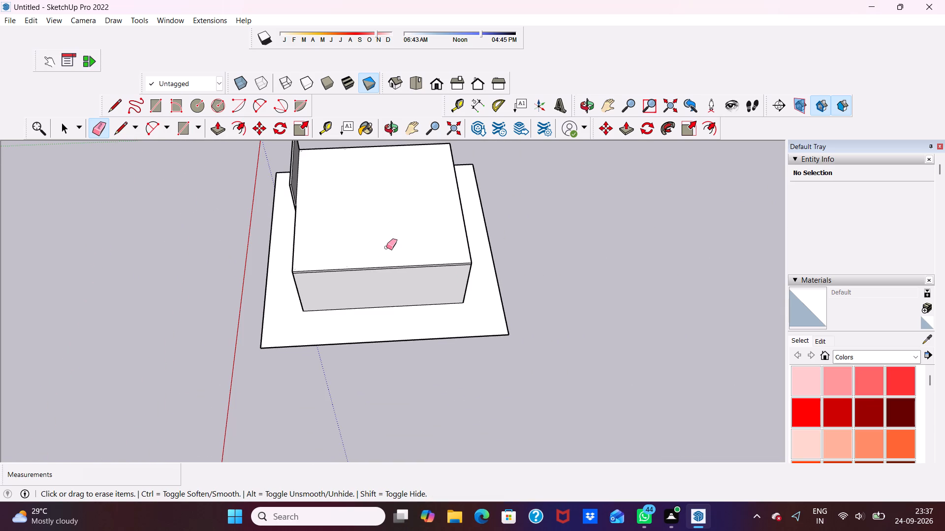
{"action": "key", "text": "space"}
Offset the roof's top face outline inward by 9".
{"action": "scroll", "coordinate": [259, 88], "scroll_direction": "up", "scroll_amount": 4}
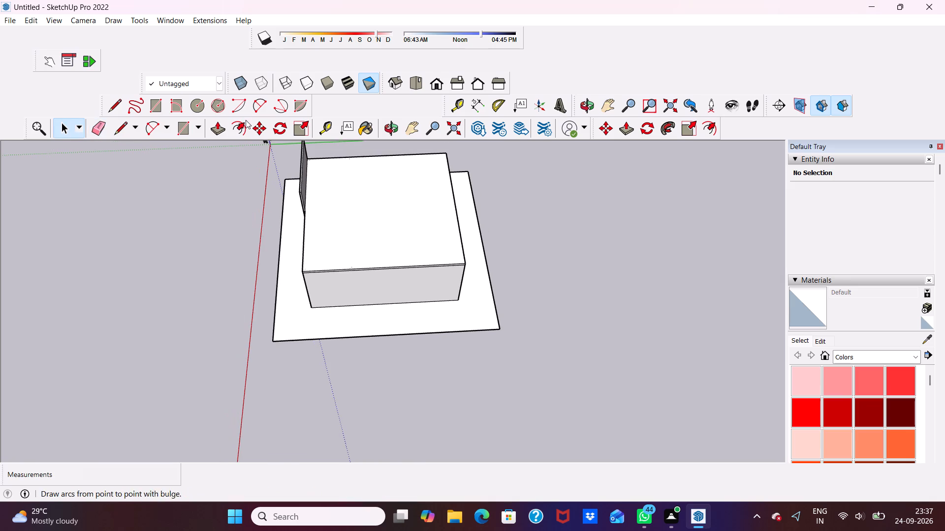
{"action": "left_click", "coordinate": [237, 126]}
{"action": "scroll", "coordinate": [400, 205], "scroll_direction": "up", "scroll_amount": 5}
{"action": "scroll", "coordinate": [399, 201], "scroll_direction": "down", "scroll_amount": 3}
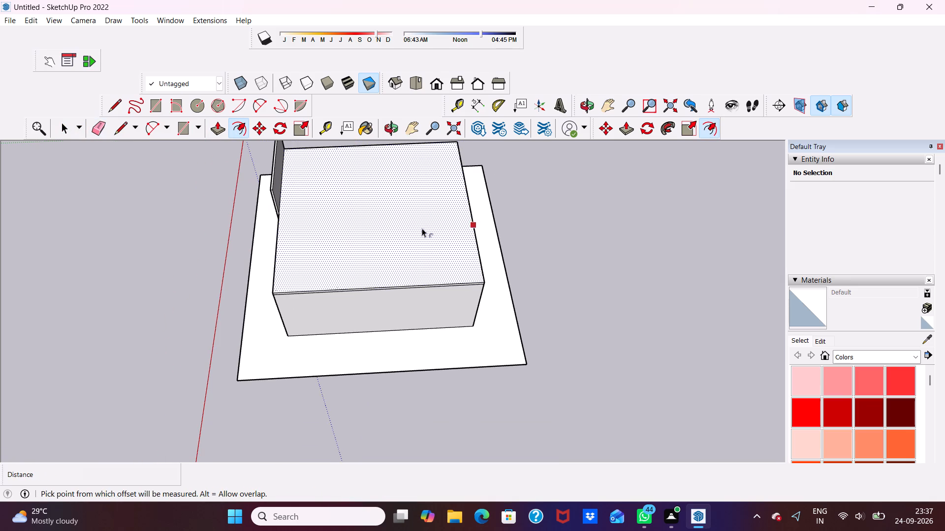
{"action": "left_click", "coordinate": [422, 229]}
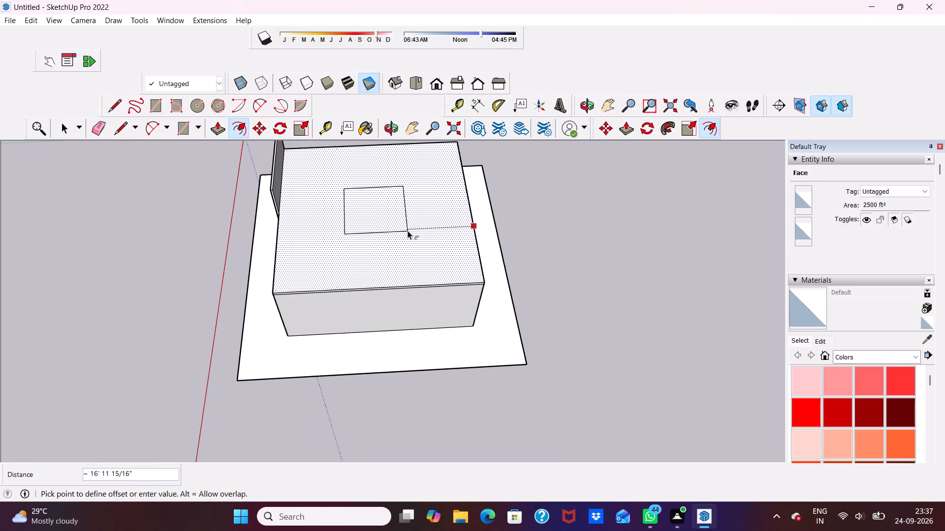
{"action": "key", "text": "9"}
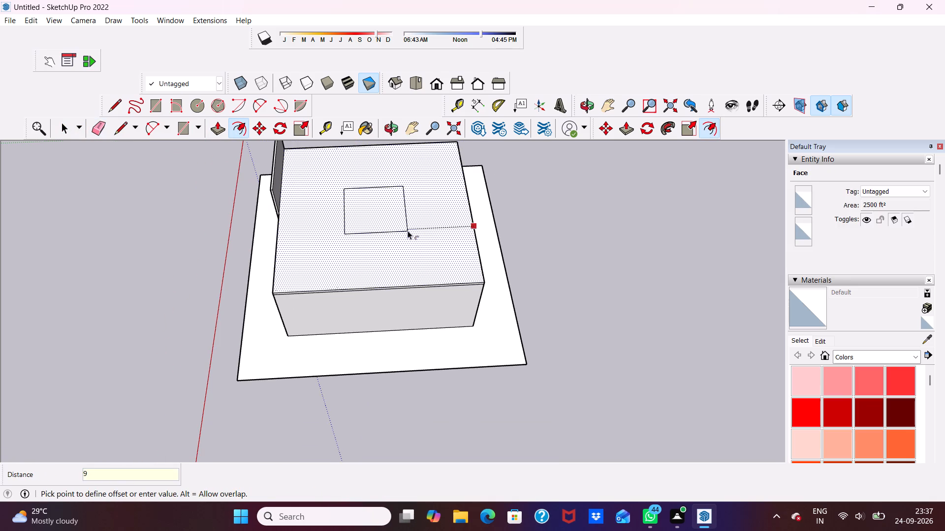
{"action": "key", "text": "shift+quotedbl"}
{"action": "key", "text": "Return"}
{"action": "key", "text": "space"}
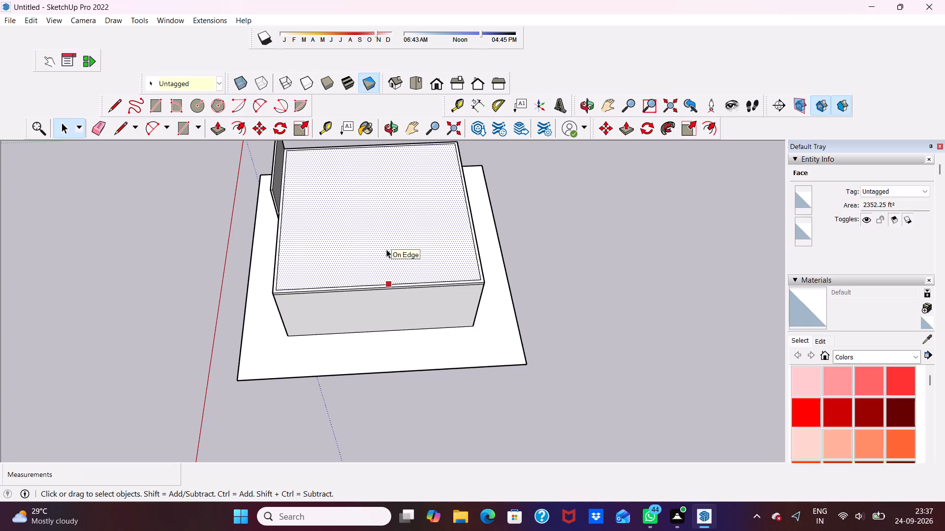
{"action": "key", "text": "space"}
{"action": "left_click", "coordinate": [136, 314]}
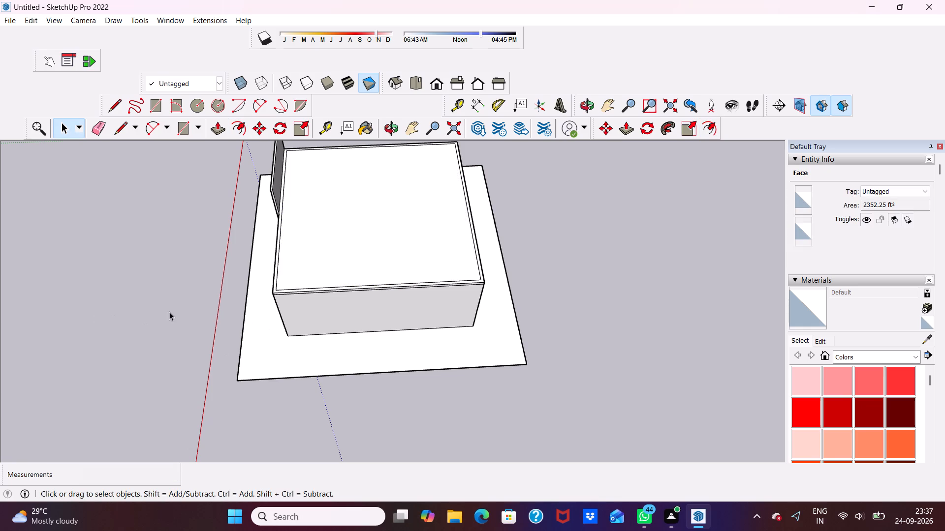
Delete the face closing off the upper-floor balcony opening beside the front panel.
{"action": "middle_click_drag", "start_coordinate": [169, 312], "coordinate": [363, 335]}
{"action": "scroll", "coordinate": [309, 384], "scroll_direction": "up", "scroll_amount": 10}
{"action": "scroll", "coordinate": [356, 295], "scroll_direction": "up", "scroll_amount": 2}
{"action": "scroll", "coordinate": [280, 363], "scroll_direction": "down", "scroll_amount": 1}
{"action": "middle_click_drag", "start_coordinate": [280, 363], "coordinate": [279, 357]}
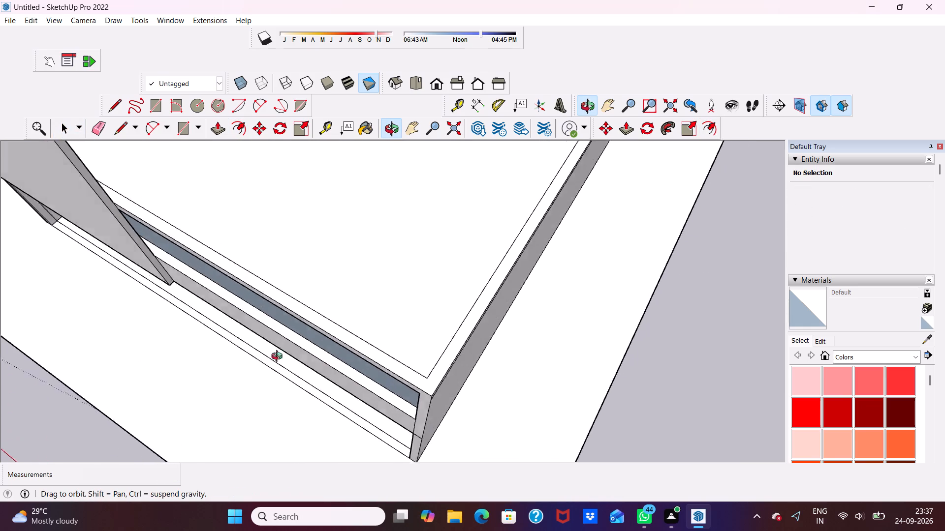
{"action": "middle_click_drag", "start_coordinate": [279, 357], "coordinate": [345, 230]}
{"action": "left_click", "coordinate": [346, 226]}
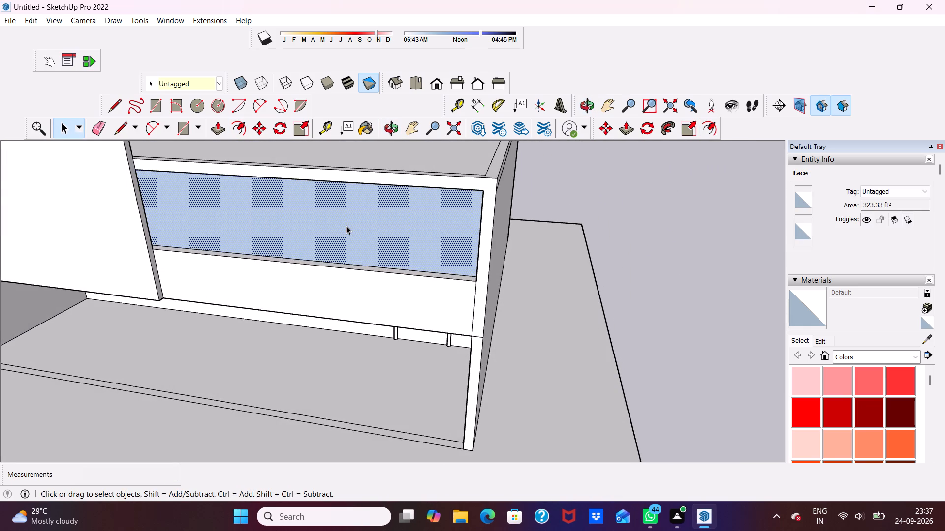
{"action": "key", "text": "Delete"}
Push/Pull the 9" border face around the roof up 4' as a parapet wall.
{"action": "middle_click_drag", "start_coordinate": [364, 193], "coordinate": [187, 378]}
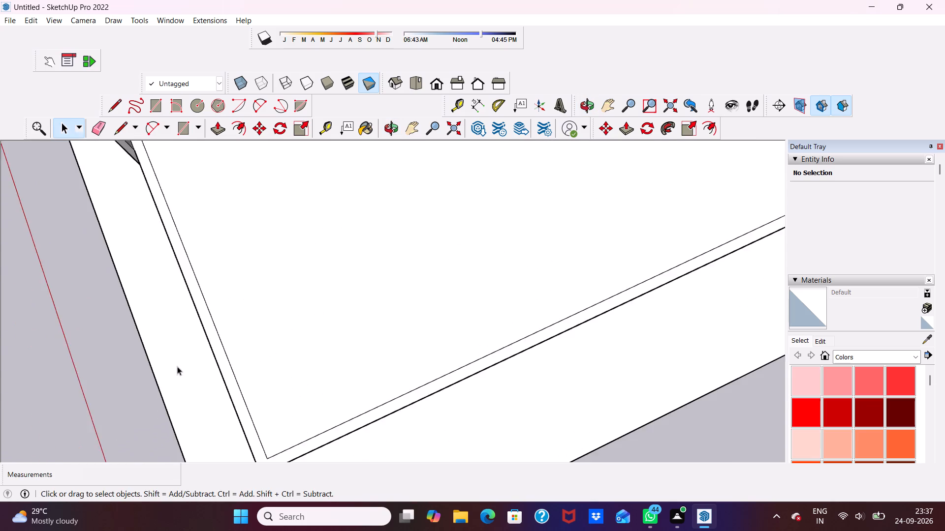
{"action": "scroll", "coordinate": [177, 359], "scroll_direction": "up", "scroll_amount": 4}
{"action": "left_click", "coordinate": [241, 326]}
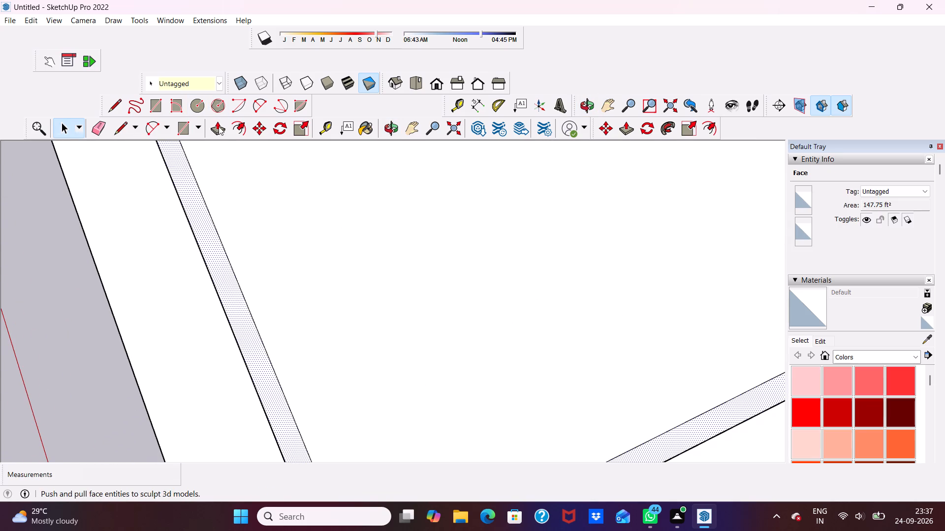
{"action": "left_click", "coordinate": [217, 127]}
{"action": "left_click", "coordinate": [219, 266]}
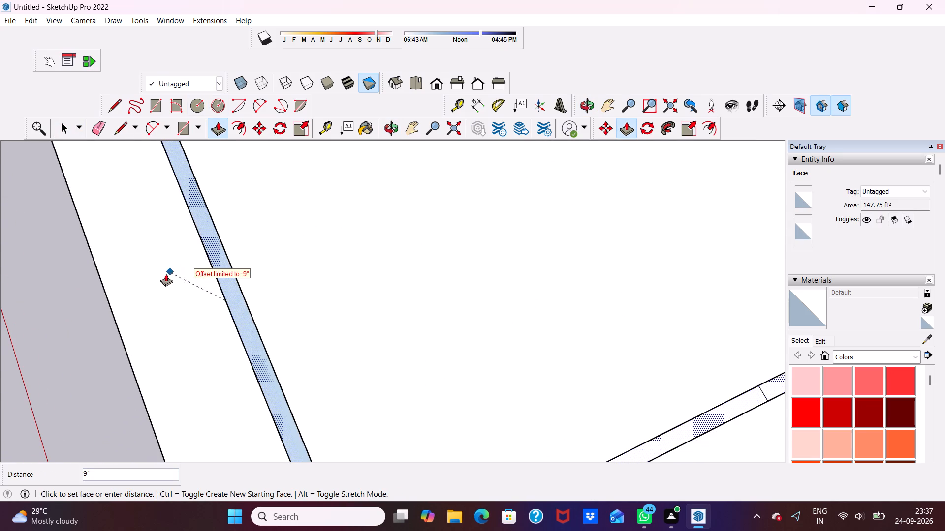
{"action": "scroll", "coordinate": [235, 292], "scroll_direction": "down", "scroll_amount": 4}
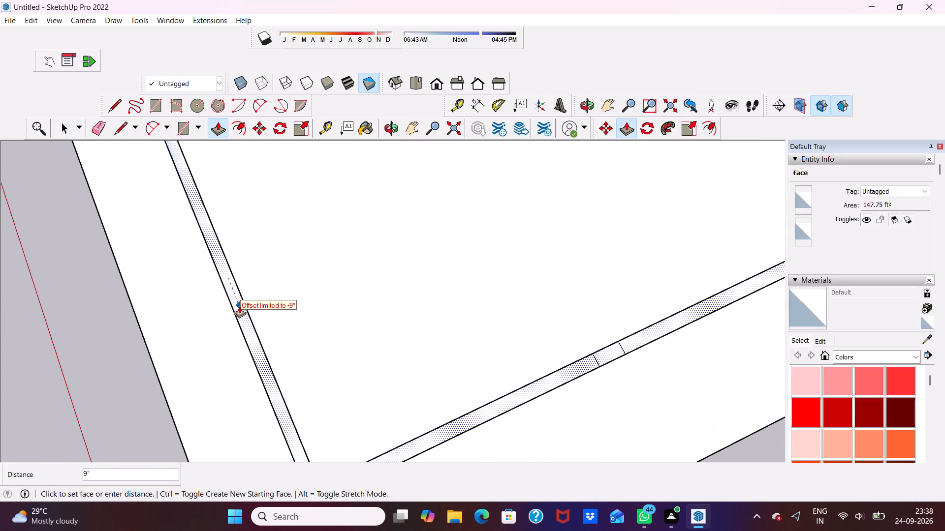
{"action": "scroll", "coordinate": [239, 306], "scroll_direction": "down", "scroll_amount": 6}
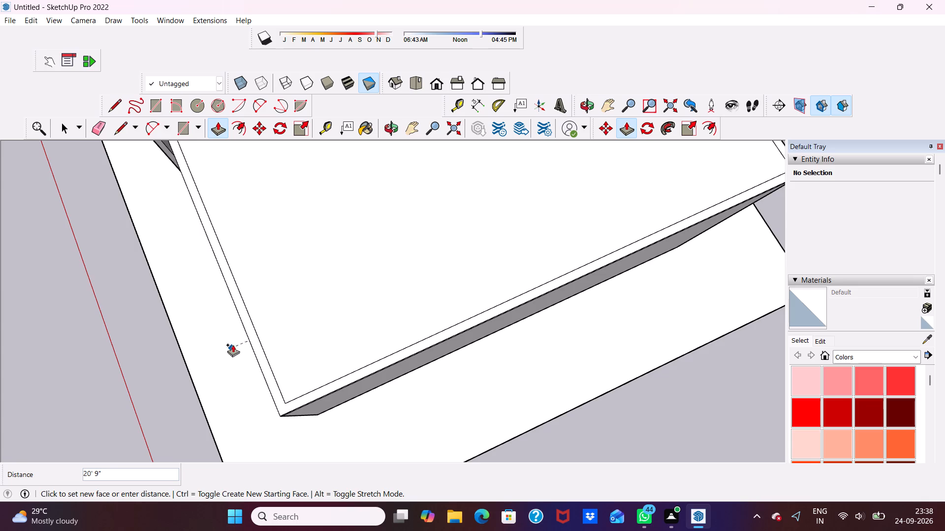
{"action": "scroll", "coordinate": [194, 293], "scroll_direction": "down", "scroll_amount": 9}
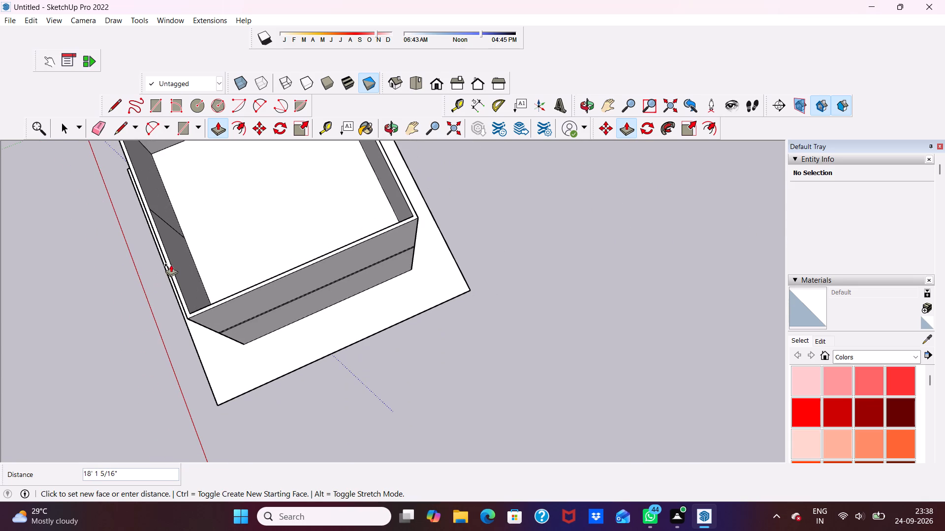
{"action": "type", "text": "9\""}
{"action": "key", "text": "BackSpace"}
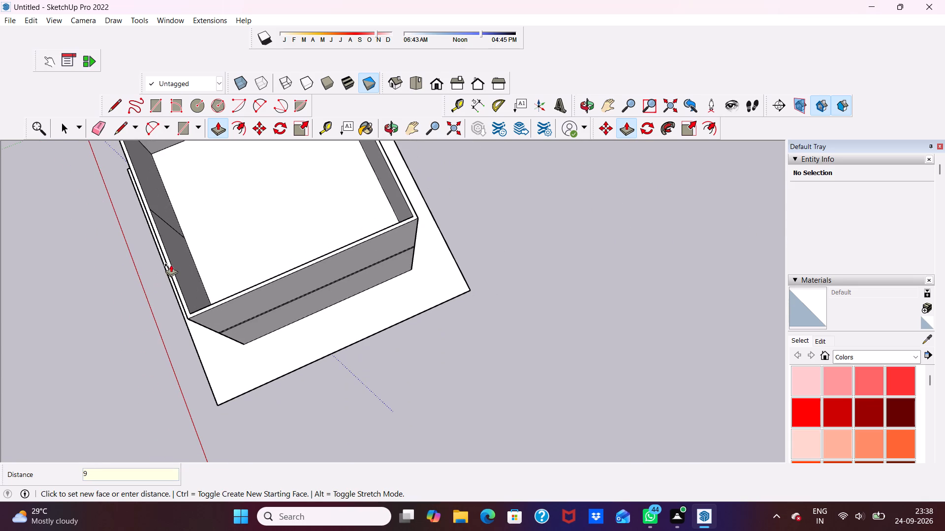
{"action": "key", "text": "BackSpace"}
{"action": "type", "text": "4'"}
{"action": "key", "text": "Return"}
Push/Pull the top face of the roof parapet up a further 2'.
{"action": "scroll", "coordinate": [180, 265], "scroll_direction": "down", "scroll_amount": 3}
{"action": "middle_click_drag", "start_coordinate": [150, 322], "coordinate": [361, 105]}
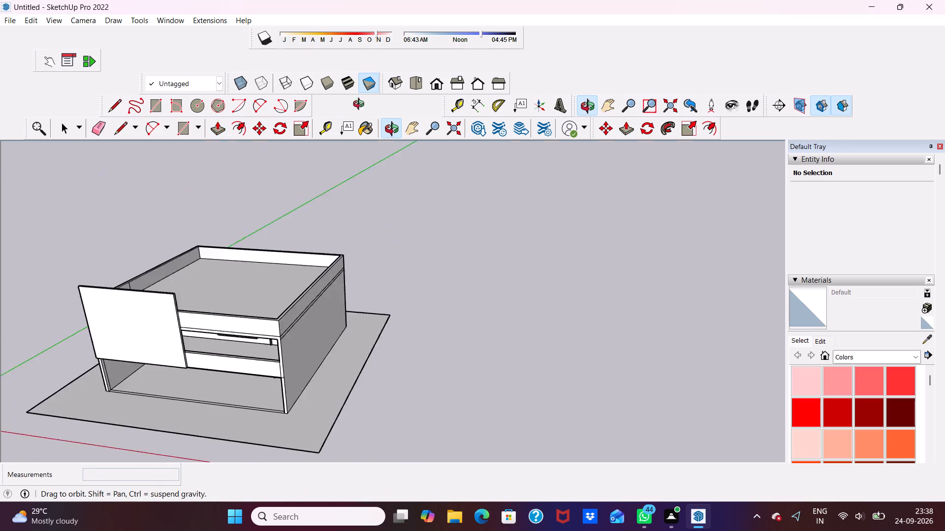
{"action": "middle_click_drag", "start_coordinate": [361, 105], "coordinate": [395, 72]}
{"action": "scroll", "coordinate": [264, 253], "scroll_direction": "up", "scroll_amount": 9}
{"action": "scroll", "coordinate": [251, 267], "scroll_direction": "down", "scroll_amount": 2}
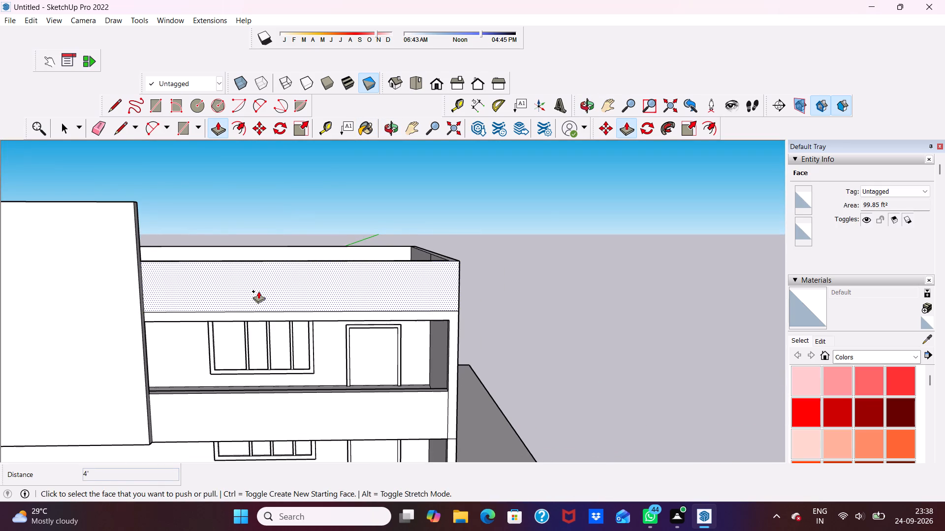
{"action": "scroll", "coordinate": [258, 291], "scroll_direction": "down", "scroll_amount": 5}
{"action": "middle_click_drag", "start_coordinate": [258, 291], "coordinate": [100, 397]}
{"action": "scroll", "coordinate": [262, 284], "scroll_direction": "up", "scroll_amount": 8}
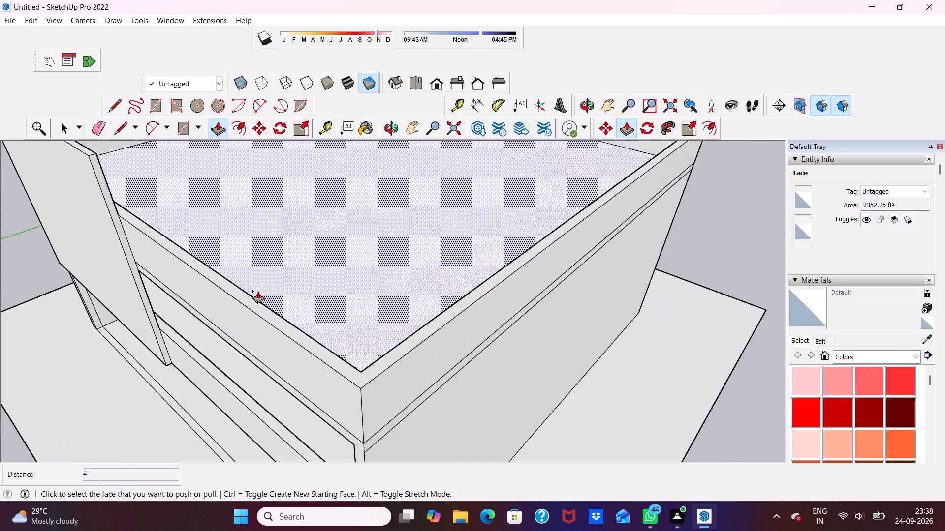
{"action": "scroll", "coordinate": [258, 291], "scroll_direction": "up", "scroll_amount": 2}
{"action": "left_click", "coordinate": [250, 302]}
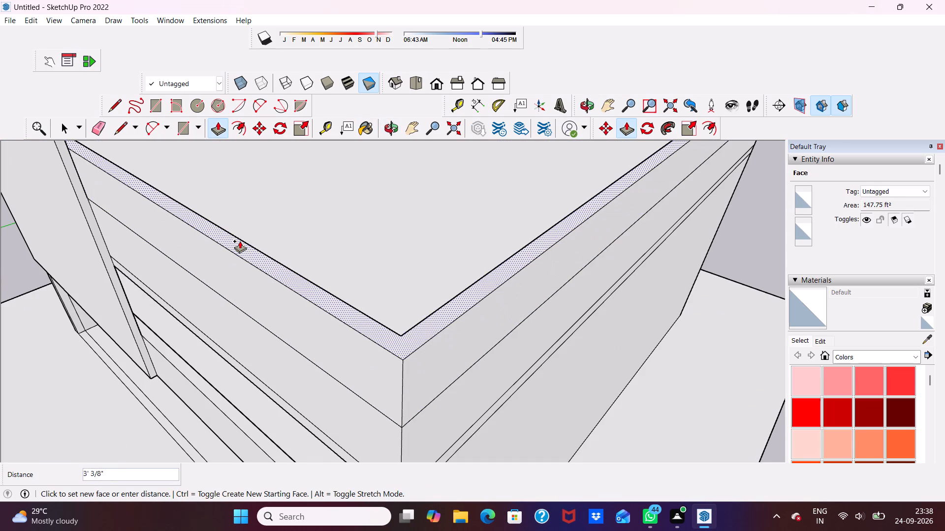
{"action": "type", "text": "2'"}
{"action": "key", "text": "Return"}
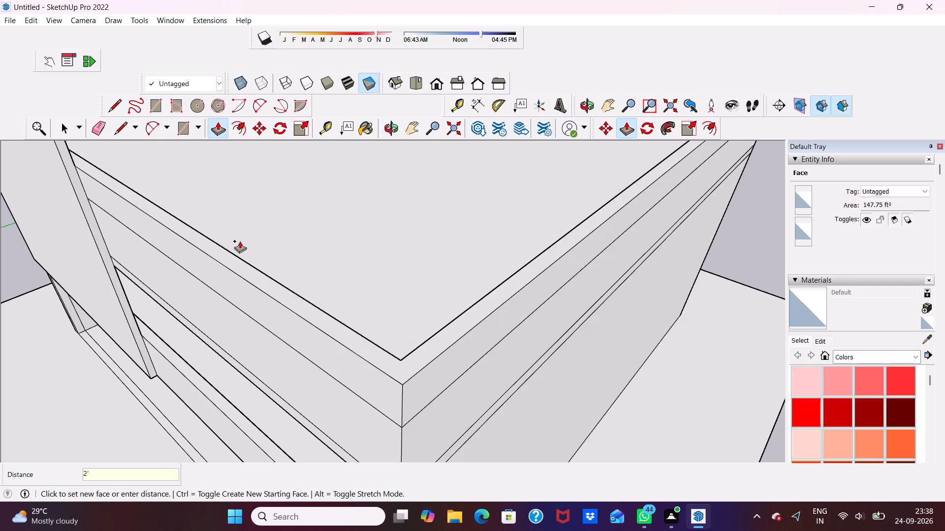
{"action": "scroll", "coordinate": [240, 241], "scroll_direction": "down", "scroll_amount": 2}
{"action": "middle_click_drag", "start_coordinate": [237, 255], "coordinate": [360, 189]}
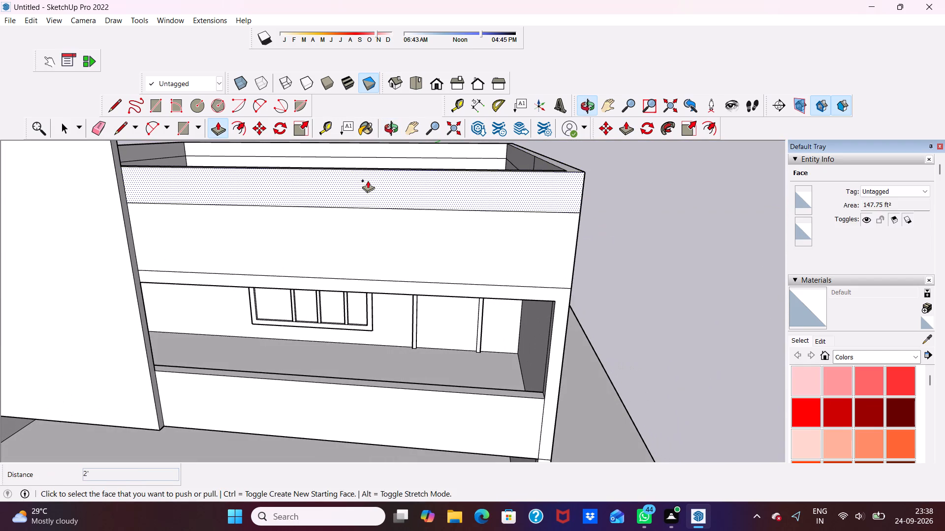
{"action": "key", "text": "space"}
{"action": "key", "text": "space"}
Erase the horizontal seam line across the front parapet face above the upper balcony.
{"action": "scroll", "coordinate": [409, 344], "scroll_direction": "down", "scroll_amount": 3}
{"action": "middle_click_drag", "start_coordinate": [409, 345], "coordinate": [421, 262]}
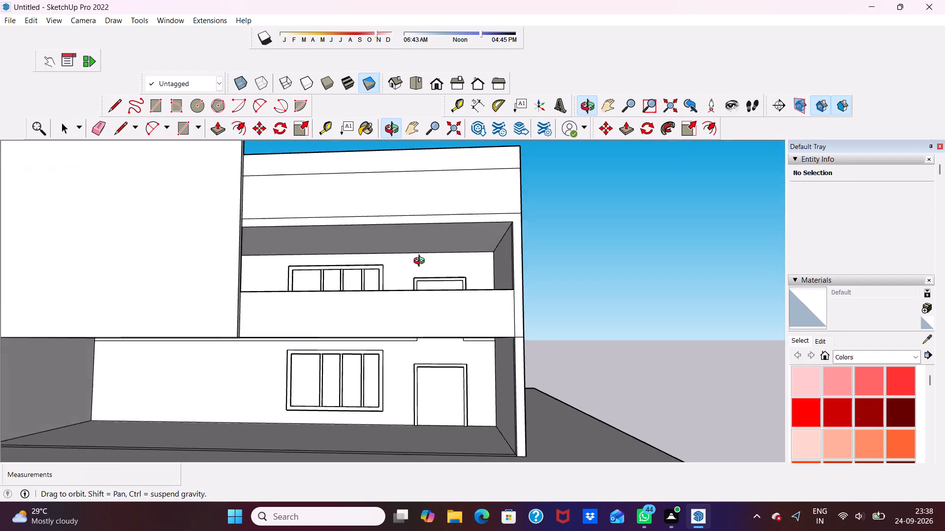
{"action": "middle_click_drag", "start_coordinate": [421, 262], "coordinate": [478, 280]}
{"action": "scroll", "coordinate": [478, 280], "scroll_direction": "up", "scroll_amount": 1}
{"action": "scroll", "coordinate": [396, 240], "scroll_direction": "down", "scroll_amount": 4}
{"action": "middle_click_drag", "start_coordinate": [395, 253], "coordinate": [344, 275]}
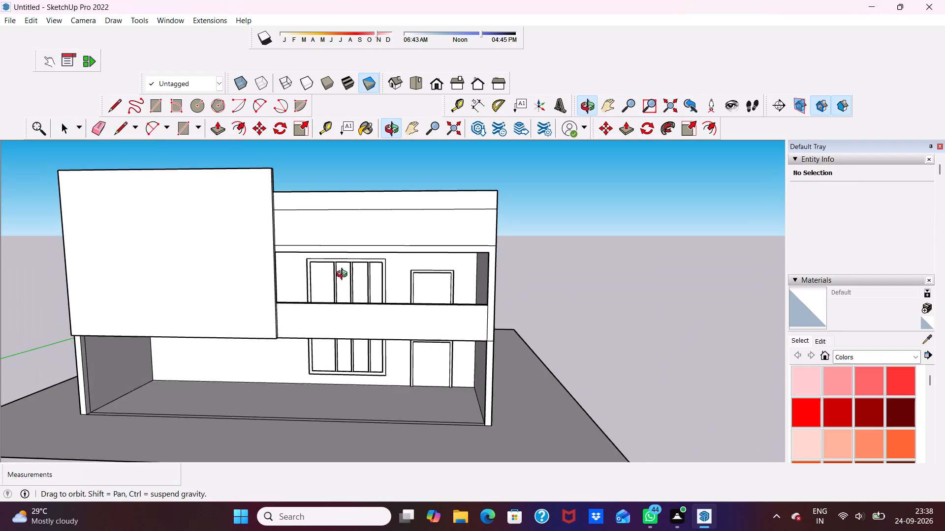
{"action": "middle_click_drag", "start_coordinate": [344, 275], "coordinate": [353, 275]}
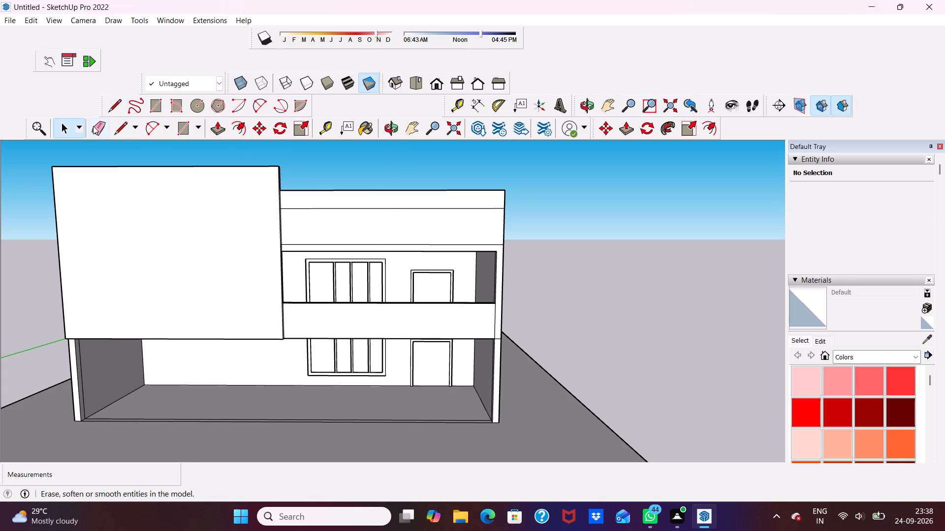
{"action": "left_click", "coordinate": [93, 125]}
{"action": "scroll", "coordinate": [384, 209], "scroll_direction": "up", "scroll_amount": 1}
{"action": "left_click", "coordinate": [384, 208]}
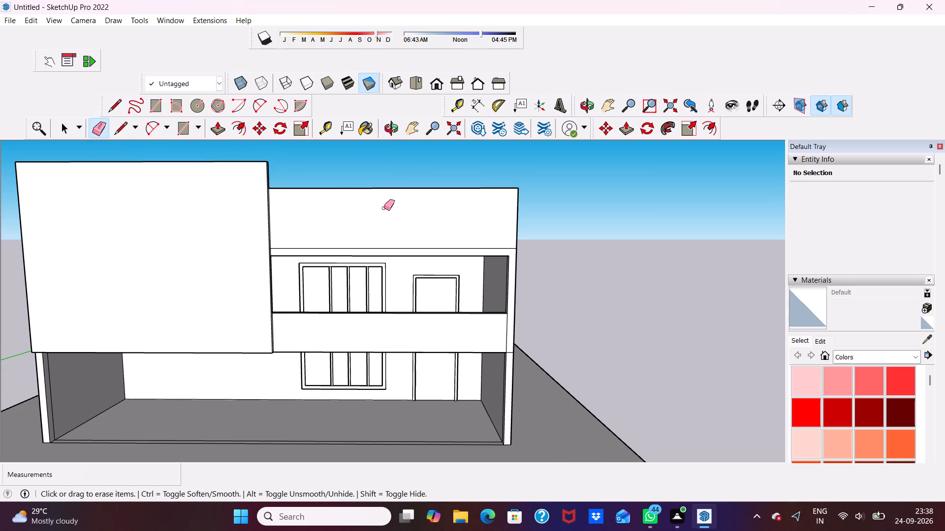
Erase the upper horizontal seam line on the outer face of the balcony-side wall.
{"action": "scroll", "coordinate": [384, 207], "scroll_direction": "down", "scroll_amount": 4}
{"action": "middle_click_drag", "start_coordinate": [386, 219], "coordinate": [172, 267]}
{"action": "middle_click_drag", "start_coordinate": [148, 273], "coordinate": [127, 278]}
{"action": "scroll", "coordinate": [411, 215], "scroll_direction": "up", "scroll_amount": 5}
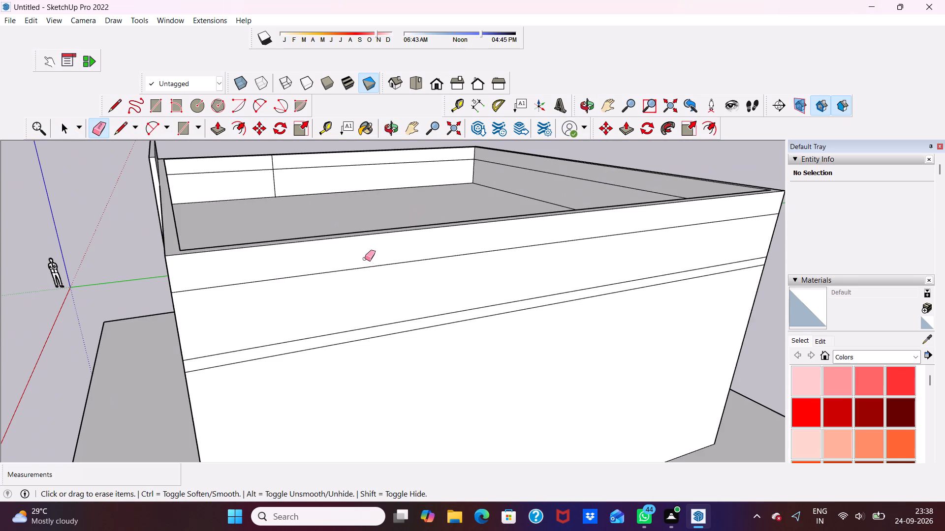
{"action": "left_click", "coordinate": [357, 267]}
Erase the parapet seam, the two slab lines and the short leftover corner edges on the house's rear wall.
{"action": "scroll", "coordinate": [357, 267], "scroll_direction": "down", "scroll_amount": 6}
{"action": "middle_click_drag", "start_coordinate": [432, 270], "coordinate": [158, 252]}
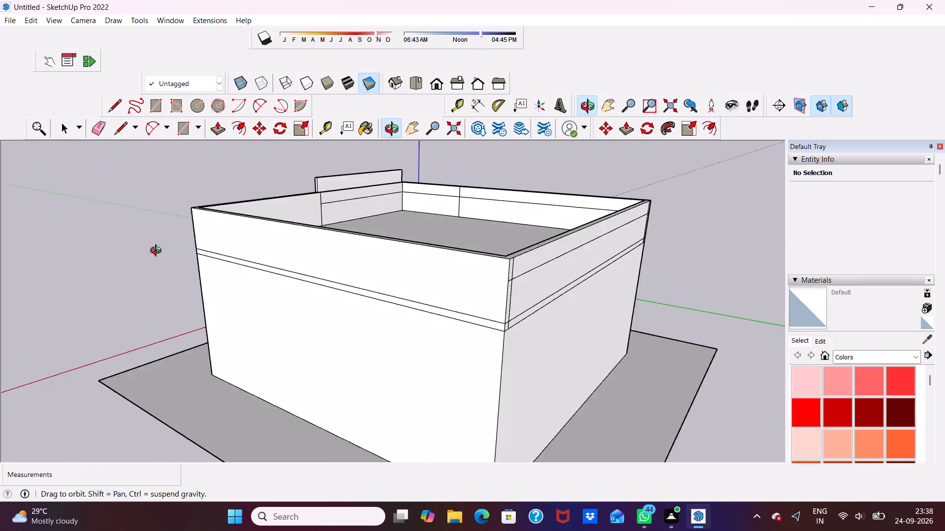
{"action": "middle_click_drag", "start_coordinate": [158, 252], "coordinate": [45, 265]}
{"action": "scroll", "coordinate": [419, 257], "scroll_direction": "up", "scroll_amount": 4}
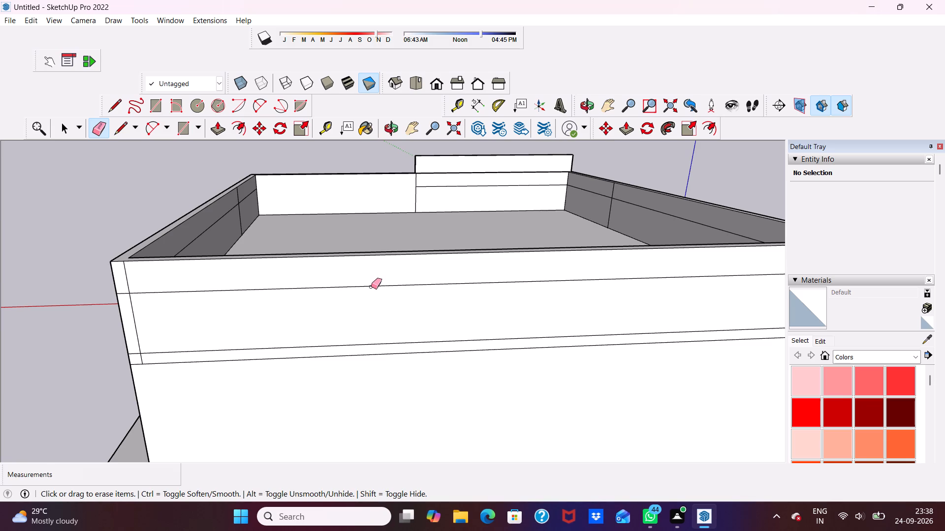
{"action": "left_click", "coordinate": [371, 287]}
{"action": "left_click", "coordinate": [126, 293]}
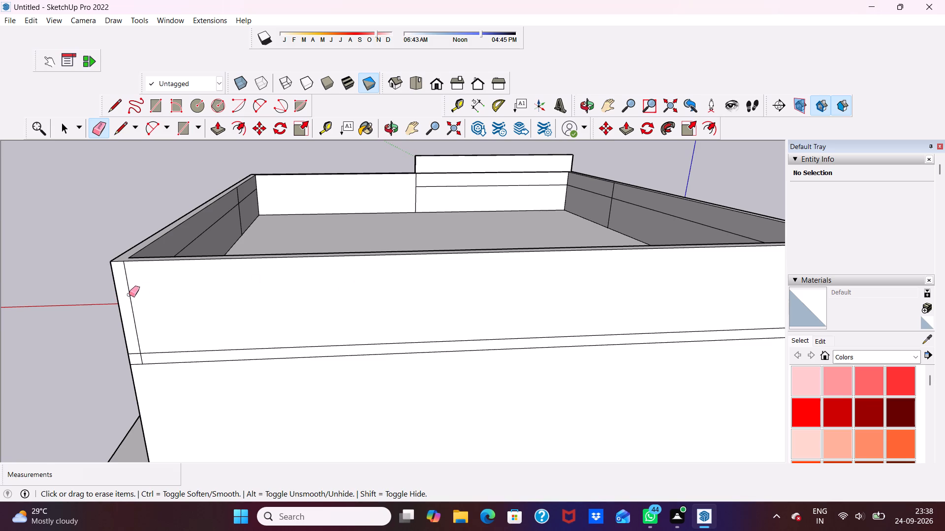
{"action": "left_click", "coordinate": [128, 295]}
{"action": "scroll", "coordinate": [131, 292], "scroll_direction": "down", "scroll_amount": 8}
{"action": "scroll", "coordinate": [202, 339], "scroll_direction": "up", "scroll_amount": 4}
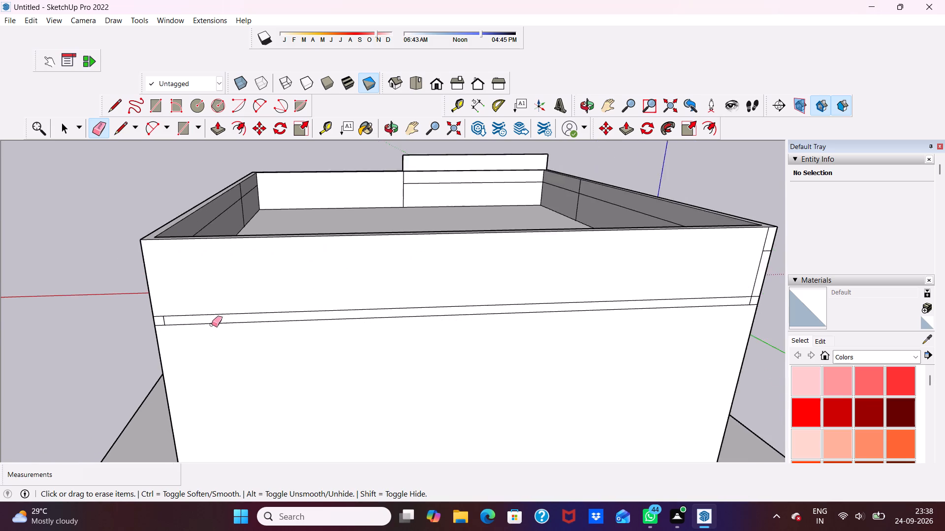
{"action": "scroll", "coordinate": [212, 324], "scroll_direction": "up", "scroll_amount": 6}
{"action": "left_click", "coordinate": [216, 326]}
{"action": "left_click", "coordinate": [226, 310]}
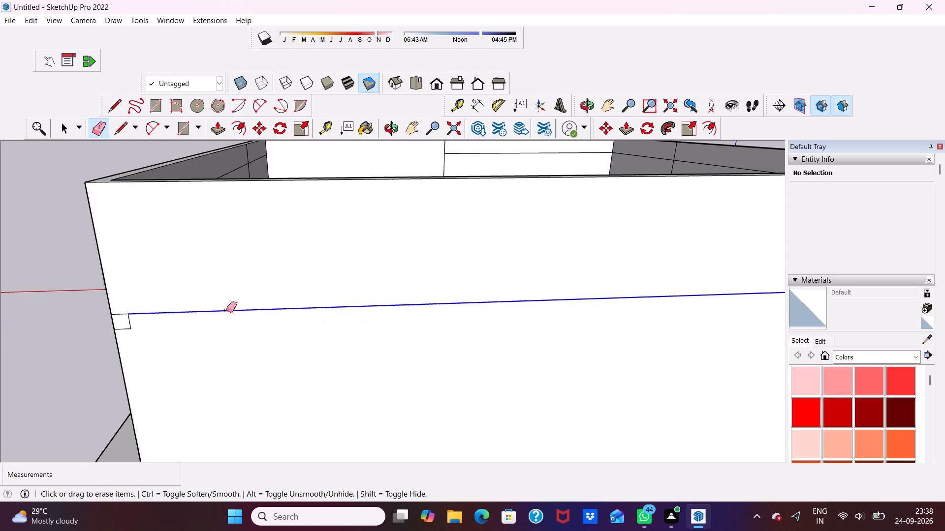
{"action": "left_click", "coordinate": [127, 313]}
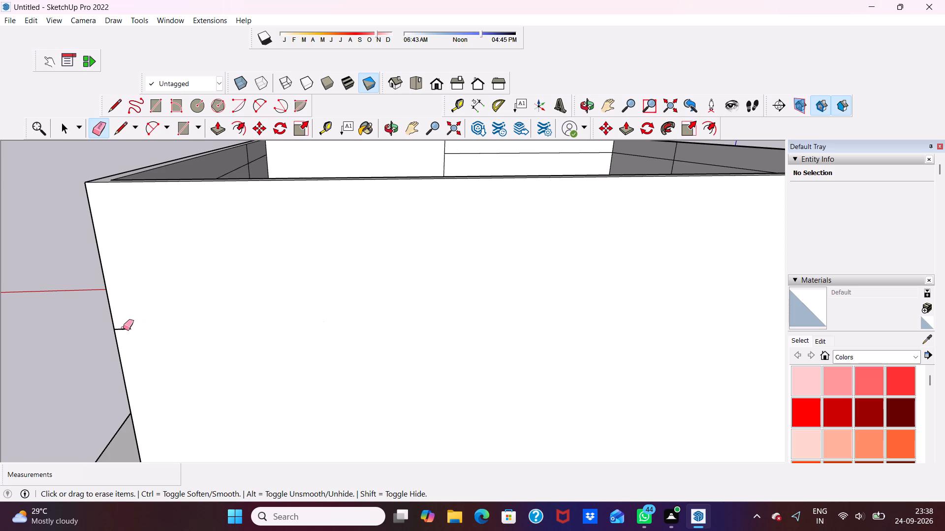
{"action": "left_click", "coordinate": [123, 328]}
Erase the parapet seam and the two slab lines across the outer side wall next to the front panel.
{"action": "scroll", "coordinate": [148, 319], "scroll_direction": "down", "scroll_amount": 8}
{"action": "scroll", "coordinate": [339, 310], "scroll_direction": "up", "scroll_amount": 1}
{"action": "scroll", "coordinate": [339, 310], "scroll_direction": "down", "scroll_amount": 1}
{"action": "scroll", "coordinate": [341, 311], "scroll_direction": "up", "scroll_amount": 1}
{"action": "scroll", "coordinate": [397, 311], "scroll_direction": "down", "scroll_amount": 4}
{"action": "middle_click_drag", "start_coordinate": [428, 316], "coordinate": [265, 319]}
{"action": "scroll", "coordinate": [410, 302], "scroll_direction": "up", "scroll_amount": 9}
{"action": "left_click", "coordinate": [403, 299]}
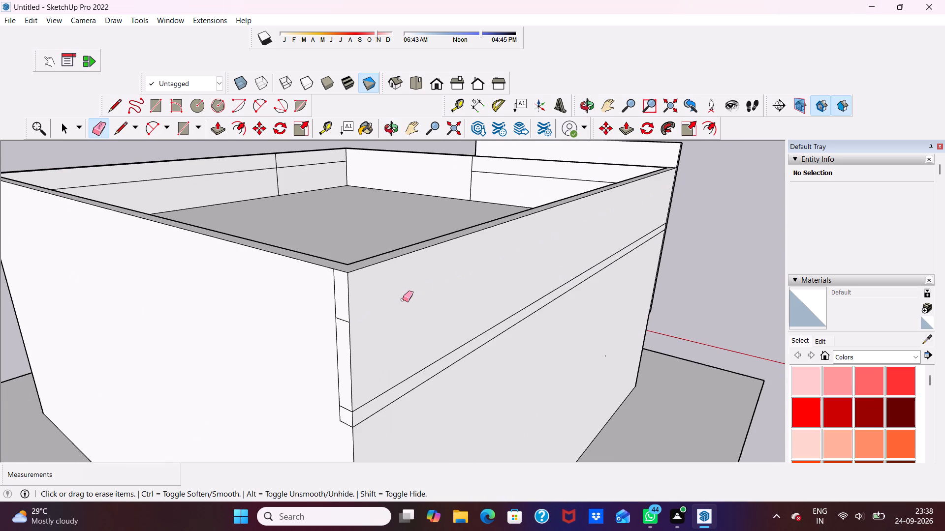
{"action": "left_click", "coordinate": [416, 385]}
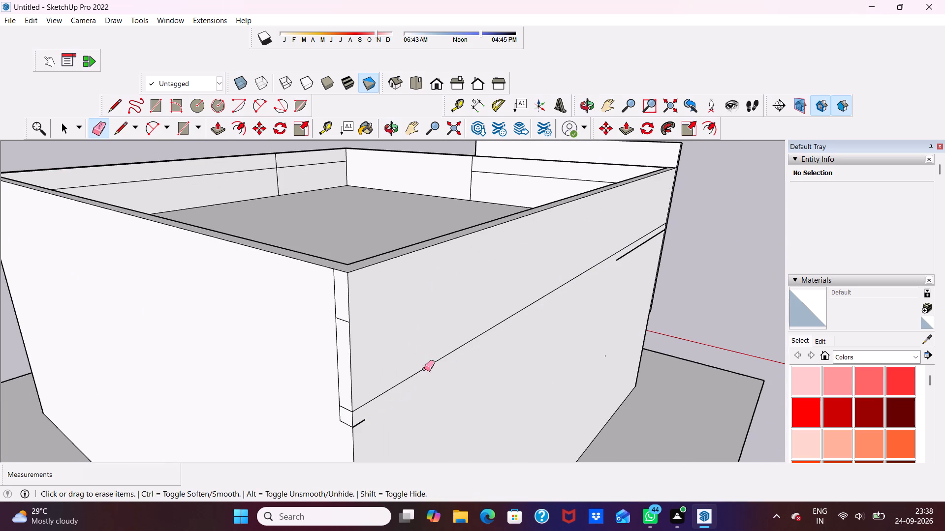
{"action": "left_click", "coordinate": [424, 368]}
{"action": "scroll", "coordinate": [350, 403], "scroll_direction": "up", "scroll_amount": 4}
{"action": "scroll", "coordinate": [350, 403], "scroll_direction": "down", "scroll_amount": 1}
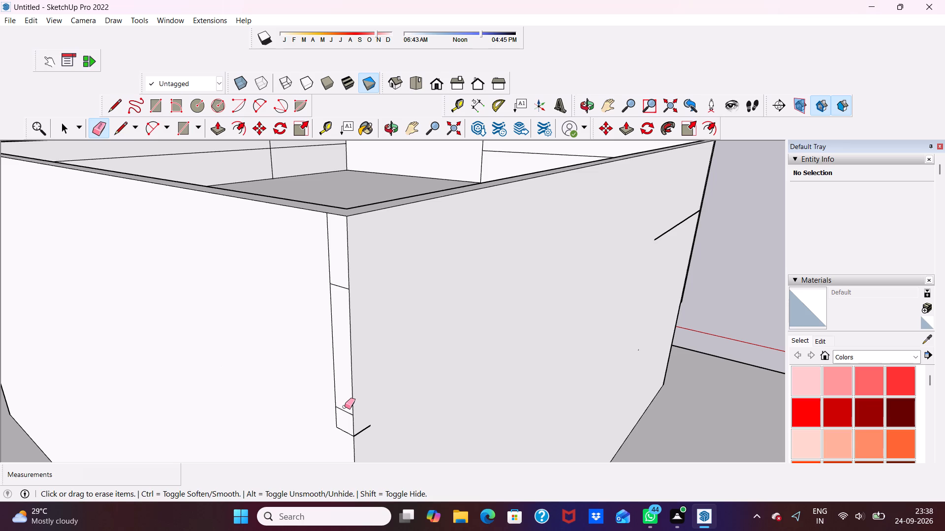
Erase the narrow strip edges and leftover line stubs at the corner between the rear wall and the panel-side wall.
{"action": "left_click", "coordinate": [341, 410]}
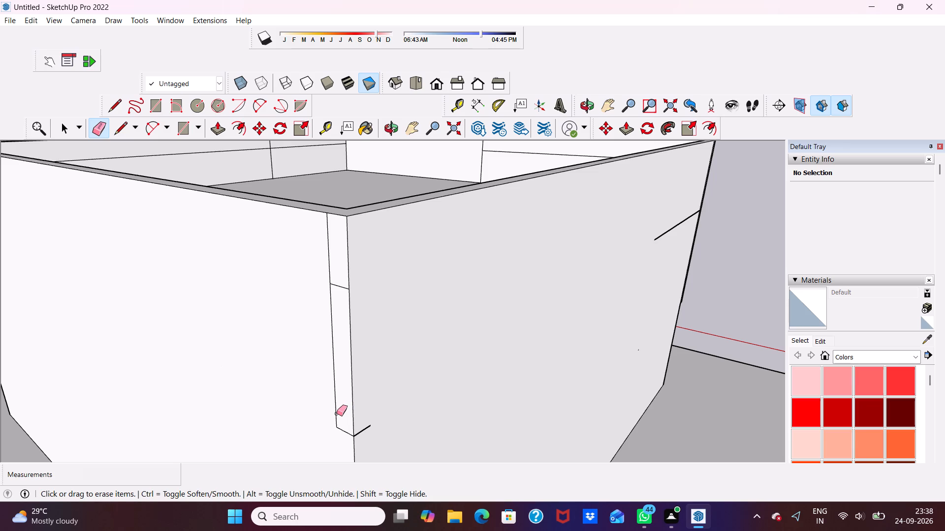
{"action": "left_click", "coordinate": [337, 413]}
{"action": "left_click", "coordinate": [340, 431]}
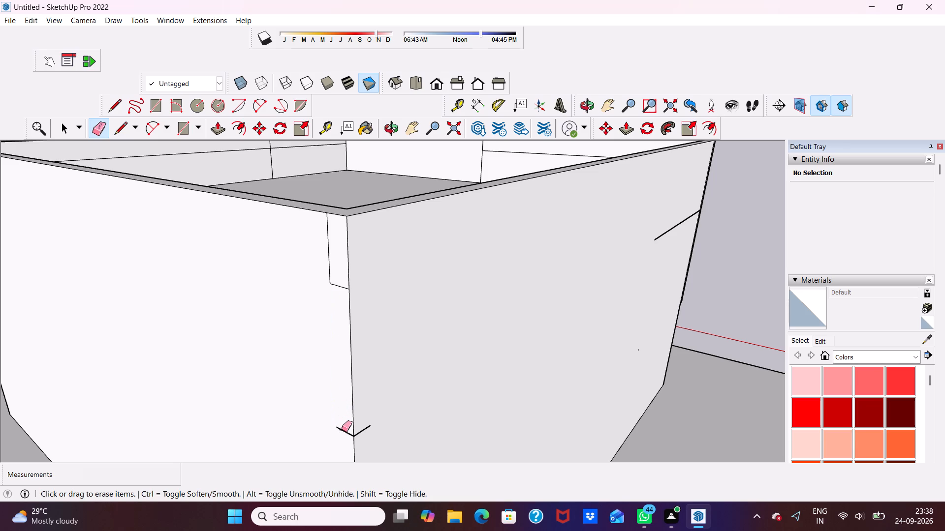
{"action": "left_click", "coordinate": [342, 429]}
{"action": "left_click", "coordinate": [361, 431]}
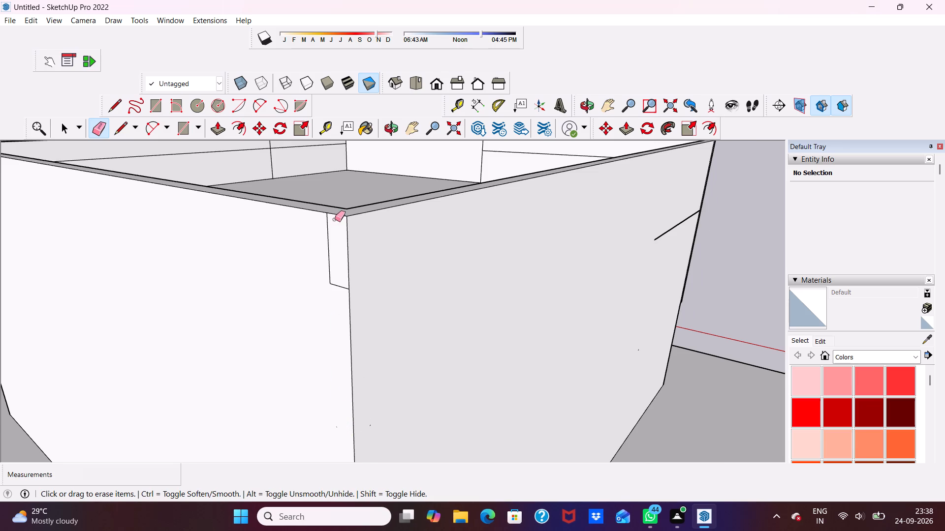
{"action": "scroll", "coordinate": [335, 219], "scroll_direction": "up", "scroll_amount": 3}
{"action": "left_click", "coordinate": [323, 234]}
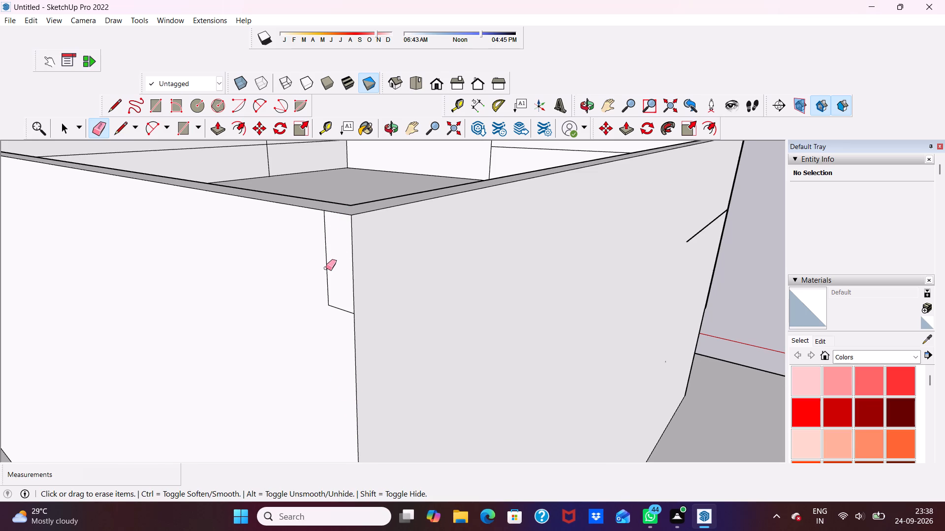
{"action": "left_click", "coordinate": [326, 268]}
{"action": "left_click", "coordinate": [335, 308]}
{"action": "scroll", "coordinate": [416, 290], "scroll_direction": "down", "scroll_amount": 4}
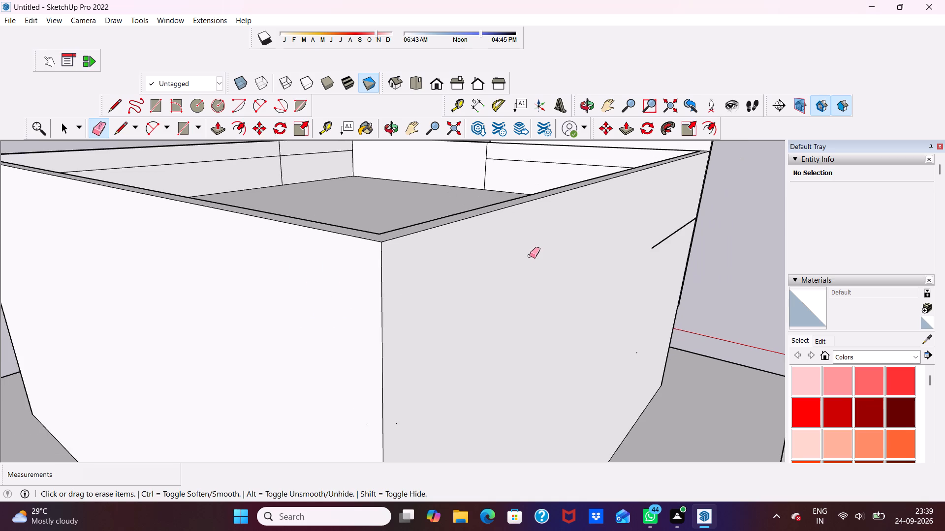
Erase the remaining slab line fragments on the panel-side wall, including the stub near the front panel.
{"action": "scroll", "coordinate": [530, 256], "scroll_direction": "down", "scroll_amount": 4}
{"action": "middle_click_drag", "start_coordinate": [530, 255], "coordinate": [390, 248]}
{"action": "scroll", "coordinate": [687, 265], "scroll_direction": "up", "scroll_amount": 2}
{"action": "left_click", "coordinate": [671, 290]}
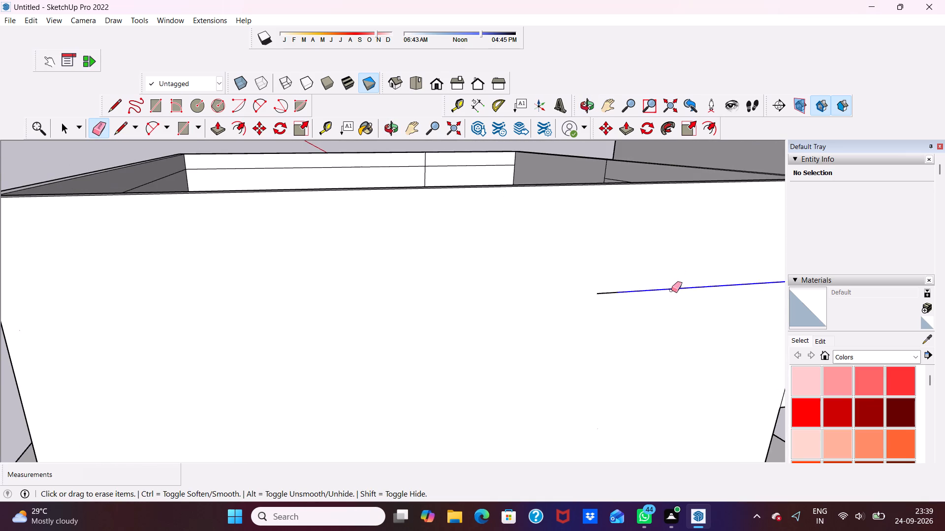
{"action": "scroll", "coordinate": [562, 272], "scroll_direction": "down", "scroll_amount": 10}
{"action": "scroll", "coordinate": [588, 287], "scroll_direction": "up", "scroll_amount": 7}
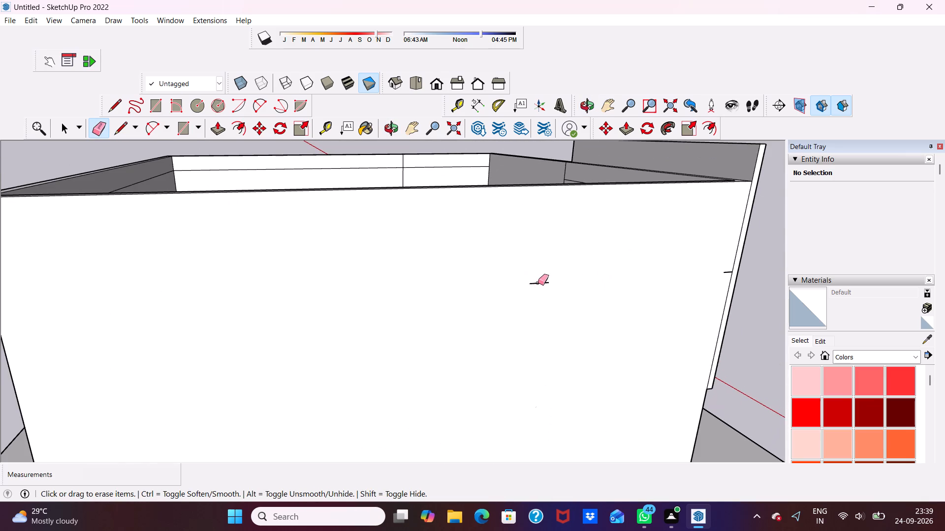
{"action": "left_click", "coordinate": [538, 283]}
{"action": "scroll", "coordinate": [538, 283], "scroll_direction": "down", "scroll_amount": 5}
{"action": "scroll", "coordinate": [689, 289], "scroll_direction": "up", "scroll_amount": 9}
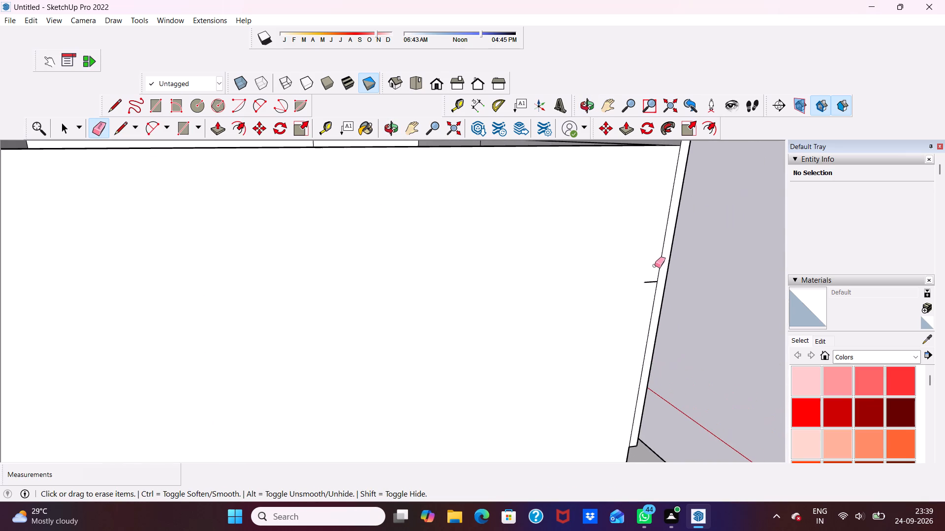
{"action": "left_click", "coordinate": [653, 283]}
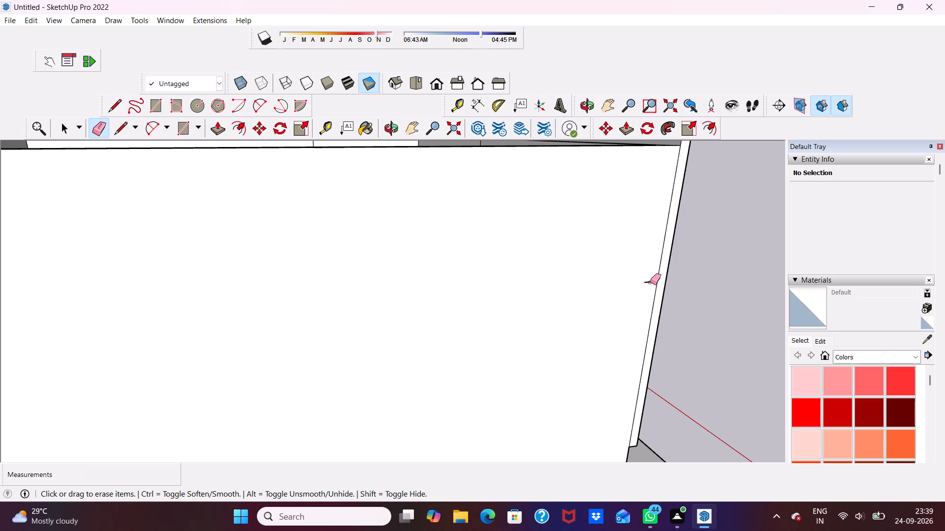
{"action": "left_click", "coordinate": [650, 283]}
Erase the horizontal and vertical seam lines on the inner face of the front parapet.
{"action": "scroll", "coordinate": [650, 283], "scroll_direction": "down", "scroll_amount": 11}
{"action": "middle_click_drag", "start_coordinate": [577, 257], "coordinate": [649, 344]}
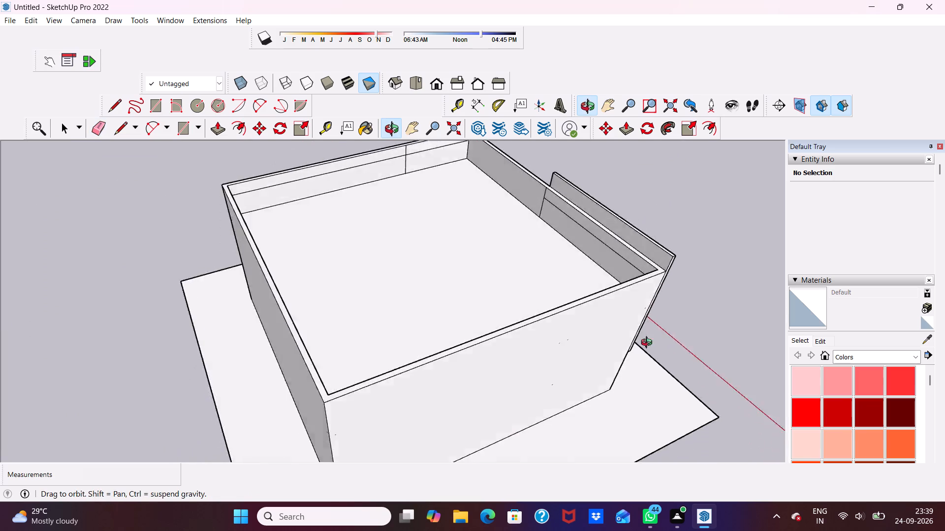
{"action": "middle_click_drag", "start_coordinate": [649, 344], "coordinate": [693, 322]}
{"action": "scroll", "coordinate": [553, 187], "scroll_direction": "up", "scroll_amount": 8}
{"action": "left_click", "coordinate": [541, 196]}
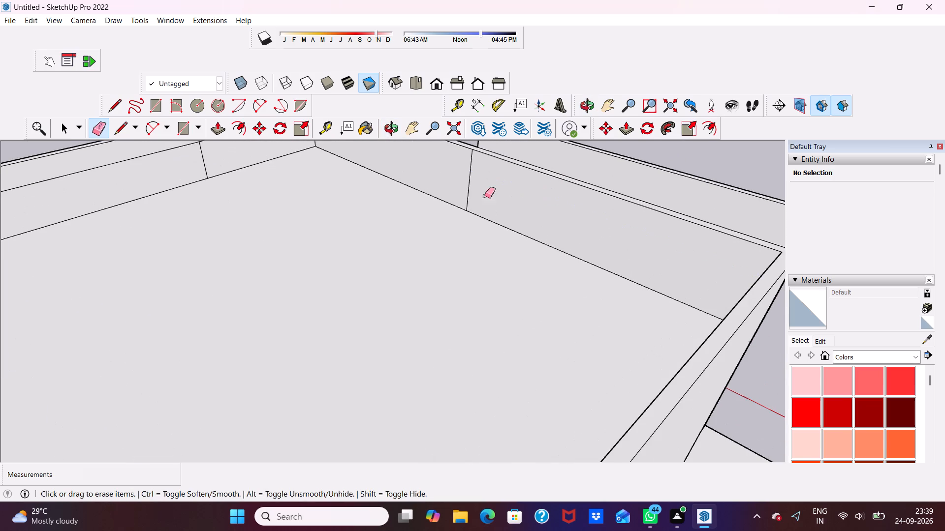
{"action": "left_click", "coordinate": [469, 184]}
Erase the horizontal and vertical seam lines on the inner face of the balcony-side parapet.
{"action": "scroll", "coordinate": [469, 184], "scroll_direction": "down", "scroll_amount": 4}
{"action": "middle_click_drag", "start_coordinate": [468, 184], "coordinate": [334, 243]}
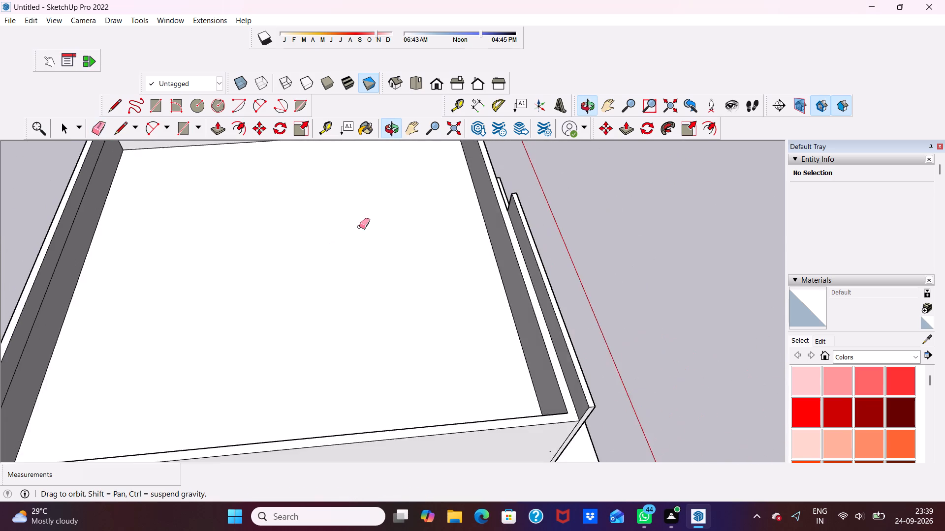
{"action": "scroll", "coordinate": [365, 214], "scroll_direction": "down", "scroll_amount": 8}
{"action": "scroll", "coordinate": [416, 152], "scroll_direction": "up", "scroll_amount": 10}
{"action": "scroll", "coordinate": [402, 171], "scroll_direction": "down", "scroll_amount": 1}
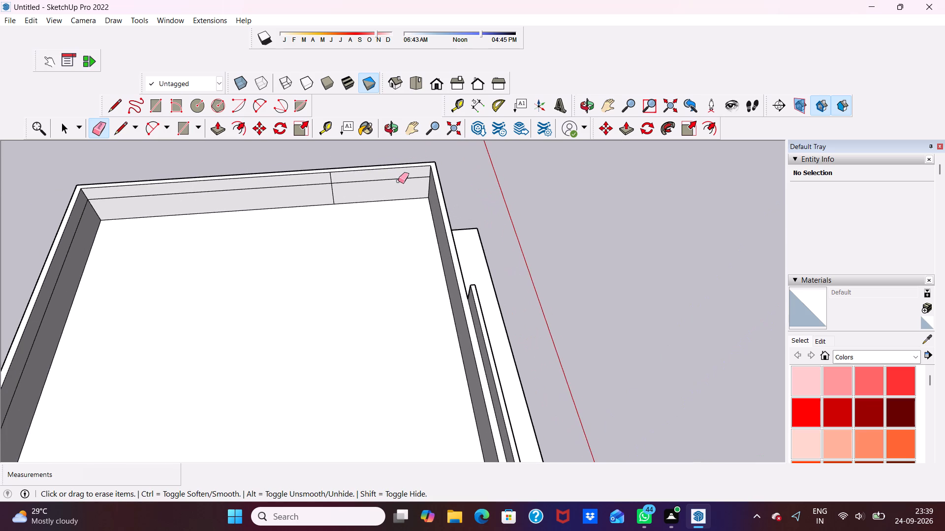
{"action": "left_click", "coordinate": [402, 178]}
{"action": "left_click", "coordinate": [333, 195]}
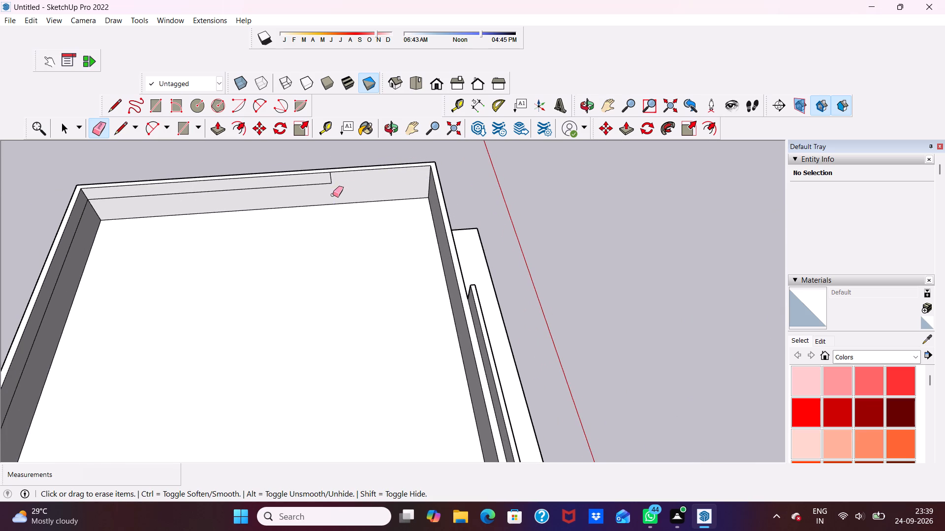
{"action": "left_click", "coordinate": [309, 183]}
{"action": "left_click", "coordinate": [309, 184]}
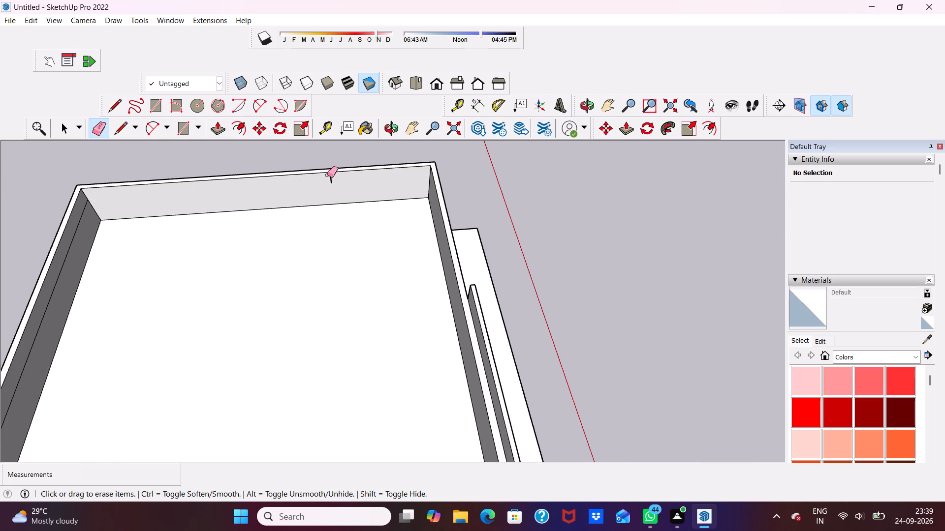
{"action": "left_click", "coordinate": [331, 177]}
Erase the horizontal seam line on the inner face of the rear parapet.
{"action": "scroll", "coordinate": [331, 177], "scroll_direction": "down", "scroll_amount": 5}
{"action": "middle_click_drag", "start_coordinate": [360, 222], "coordinate": [236, 188]}
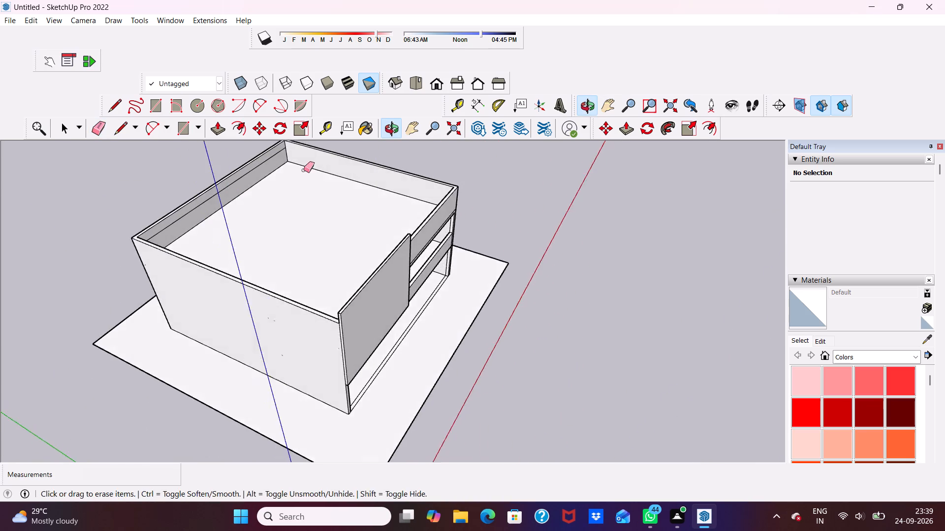
{"action": "scroll", "coordinate": [321, 165], "scroll_direction": "up", "scroll_amount": 9}
{"action": "left_click", "coordinate": [228, 164]}
{"action": "scroll", "coordinate": [228, 163], "scroll_direction": "down", "scroll_amount": 1}
{"action": "scroll", "coordinate": [228, 163], "scroll_direction": "up", "scroll_amount": 1}
{"action": "scroll", "coordinate": [228, 163], "scroll_direction": "down", "scroll_amount": 3}
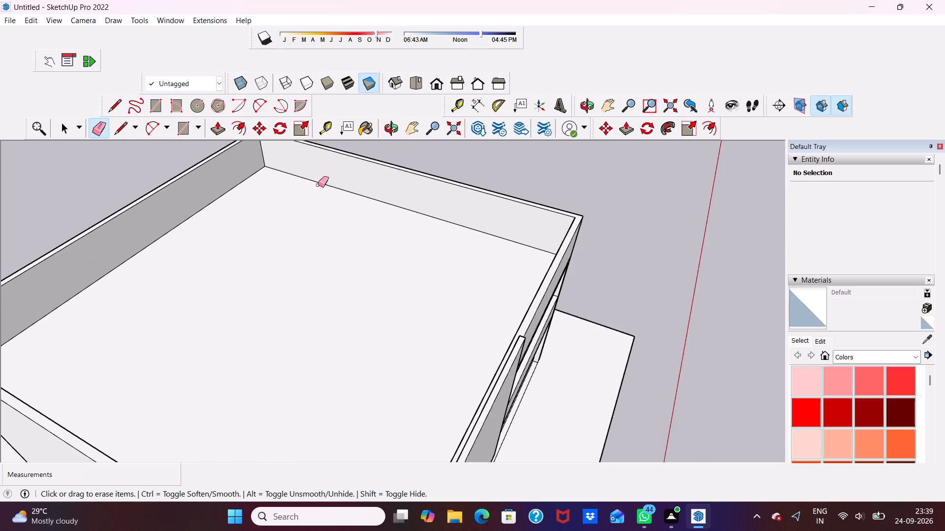
Erase the horizontal and vertical seam lines on the inner face of the panel-side parapet.
{"action": "scroll", "coordinate": [318, 185], "scroll_direction": "down", "scroll_amount": 6}
{"action": "middle_click_drag", "start_coordinate": [380, 231], "coordinate": [98, 185]}
{"action": "scroll", "coordinate": [382, 246], "scroll_direction": "up", "scroll_amount": 3}
{"action": "scroll", "coordinate": [383, 240], "scroll_direction": "down", "scroll_amount": 1}
{"action": "middle_click_drag", "start_coordinate": [383, 240], "coordinate": [106, 255]}
{"action": "scroll", "coordinate": [332, 142], "scroll_direction": "up", "scroll_amount": 4}
{"action": "scroll", "coordinate": [406, 188], "scroll_direction": "up", "scroll_amount": 4}
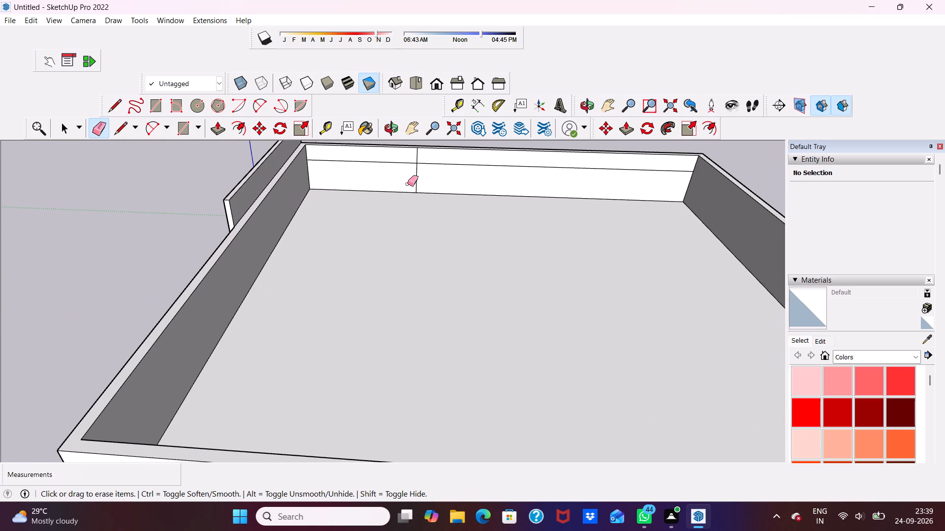
{"action": "left_click", "coordinate": [414, 178]}
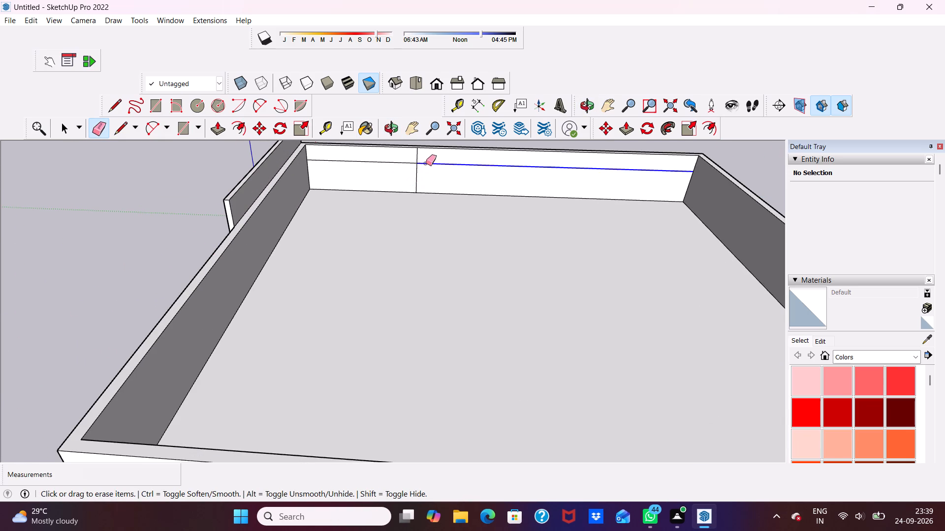
{"action": "left_click", "coordinate": [426, 163]}
{"action": "left_click", "coordinate": [417, 169]}
{"action": "left_click", "coordinate": [409, 163]}
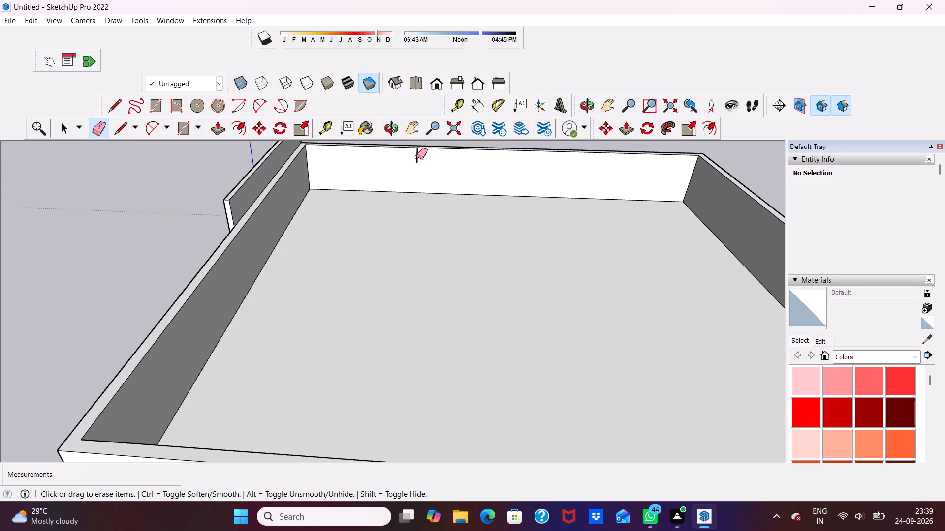
{"action": "left_click", "coordinate": [417, 157]}
{"action": "scroll", "coordinate": [416, 155], "scroll_direction": "down", "scroll_amount": 2}
{"action": "middle_click_drag", "start_coordinate": [405, 163], "coordinate": [633, 152]}
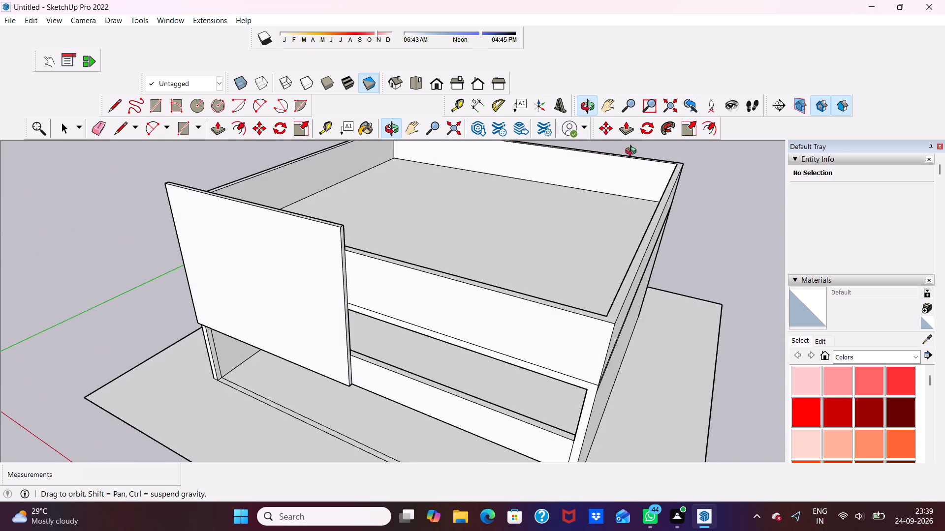
Examine the front elevation around the upper balcony and the parapet beside the large panel.
{"action": "middle_click_drag", "start_coordinate": [633, 152], "coordinate": [656, 116]}
{"action": "middle_click_drag", "start_coordinate": [498, 286], "coordinate": [564, 217]}
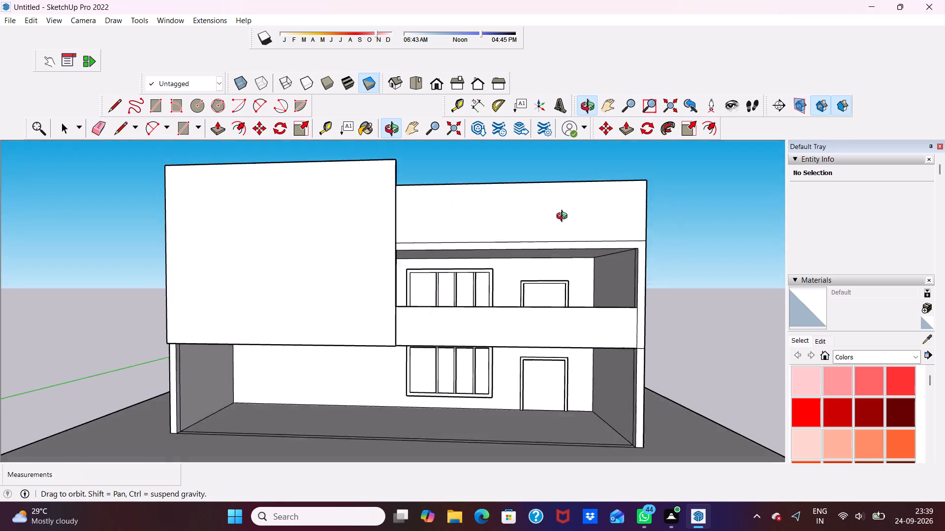
{"action": "middle_click_drag", "start_coordinate": [564, 217], "coordinate": [566, 230]}
{"action": "key", "text": "space"}
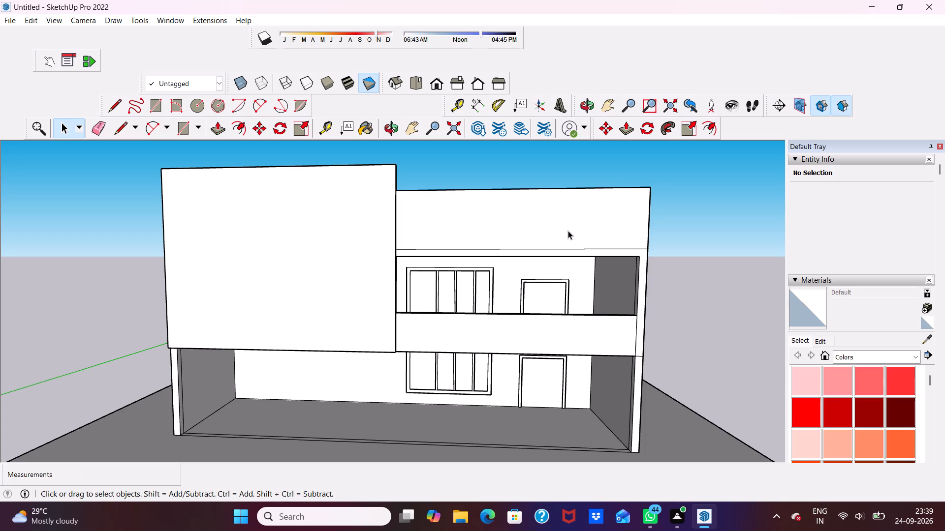
{"action": "middle_click_drag", "start_coordinate": [470, 218], "coordinate": [484, 223]}
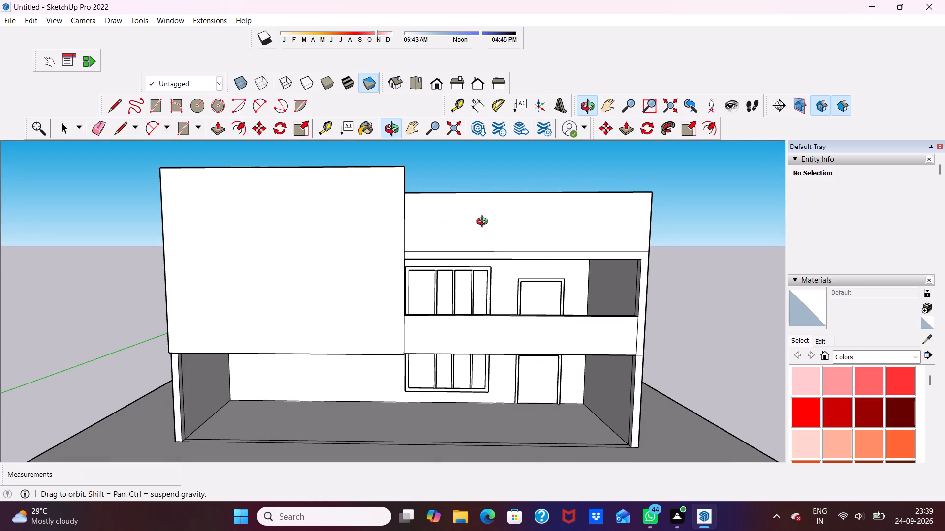
{"action": "middle_click_drag", "start_coordinate": [484, 223], "coordinate": [462, 218]}
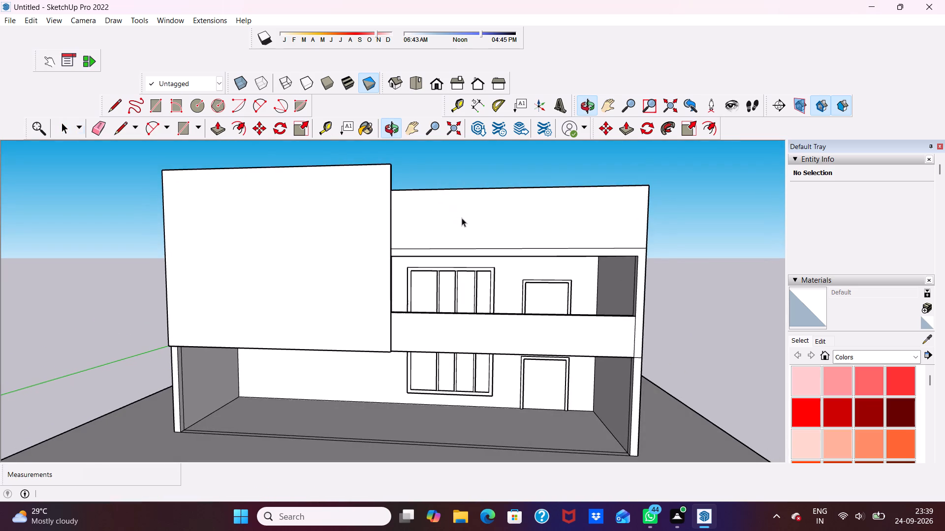
{"action": "scroll", "coordinate": [466, 222], "scroll_direction": "up", "scroll_amount": 3}
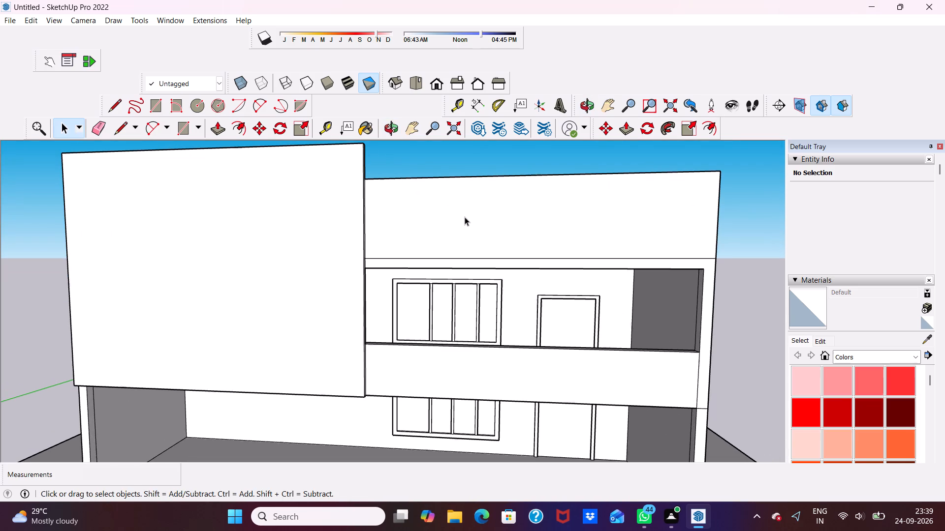
{"action": "scroll", "coordinate": [470, 135], "scroll_direction": "up", "scroll_amount": 3}
Draw a 9" line across the top thickness of the front parapet, a short distance from the large panel.
{"action": "middle_click_drag", "start_coordinate": [421, 150], "coordinate": [347, 254]}
{"action": "scroll", "coordinate": [347, 254], "scroll_direction": "down", "scroll_amount": 1}
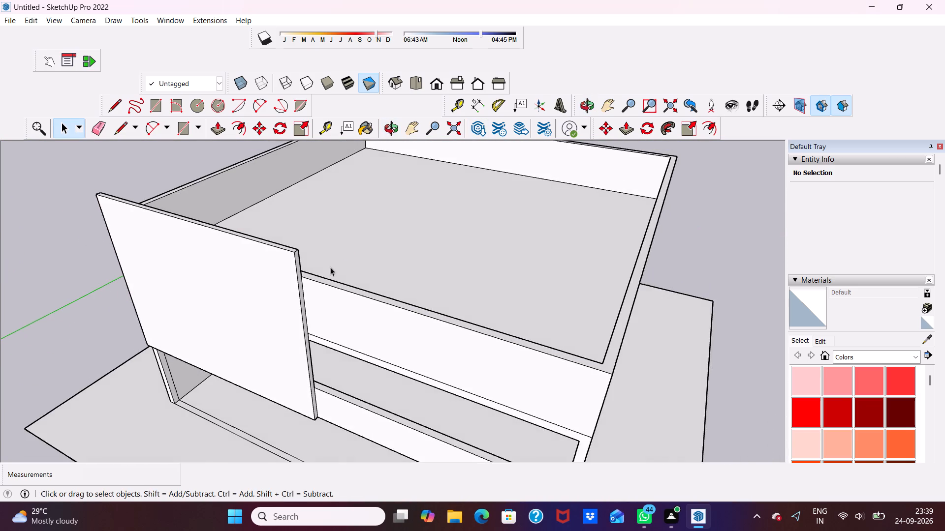
{"action": "scroll", "coordinate": [317, 278], "scroll_direction": "up", "scroll_amount": 3}
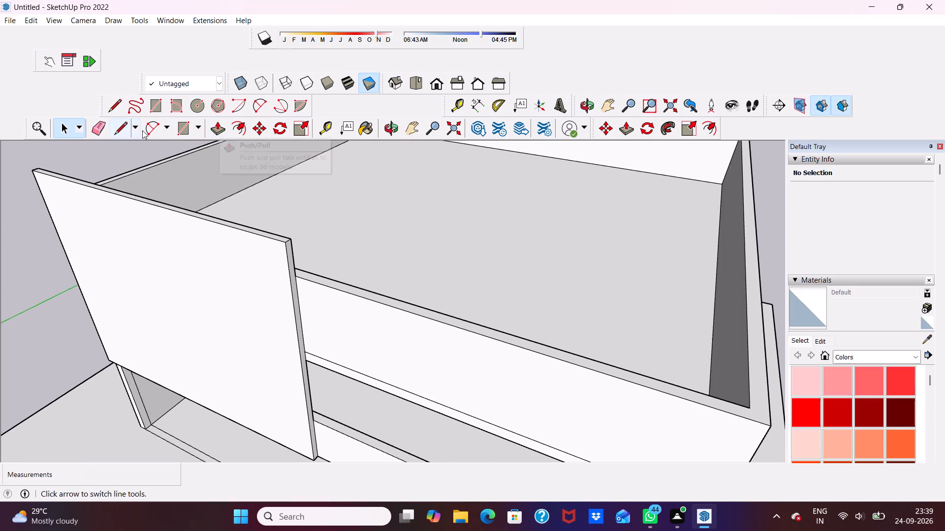
{"action": "left_click", "coordinate": [119, 130]}
{"action": "scroll", "coordinate": [408, 321], "scroll_direction": "up", "scroll_amount": 1}
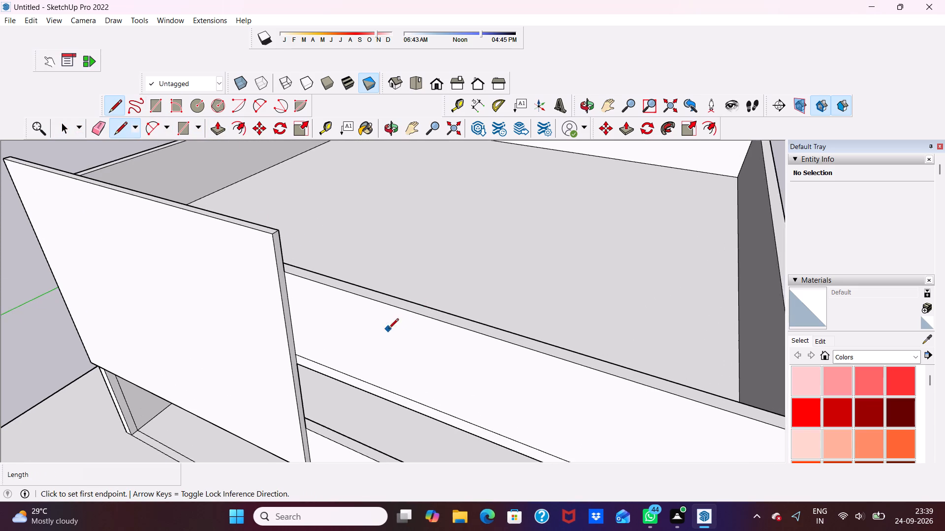
{"action": "scroll", "coordinate": [388, 329], "scroll_direction": "up", "scroll_amount": 1}
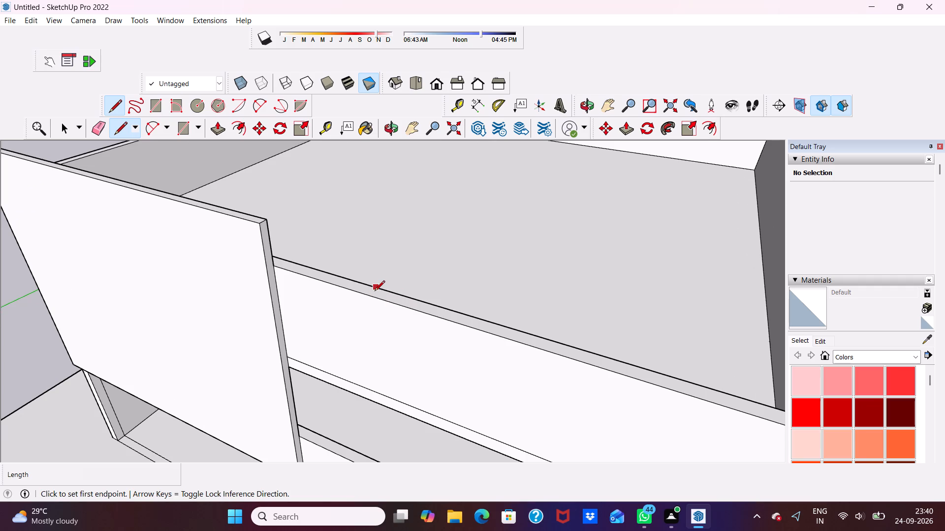
{"action": "left_click", "coordinate": [376, 296]}
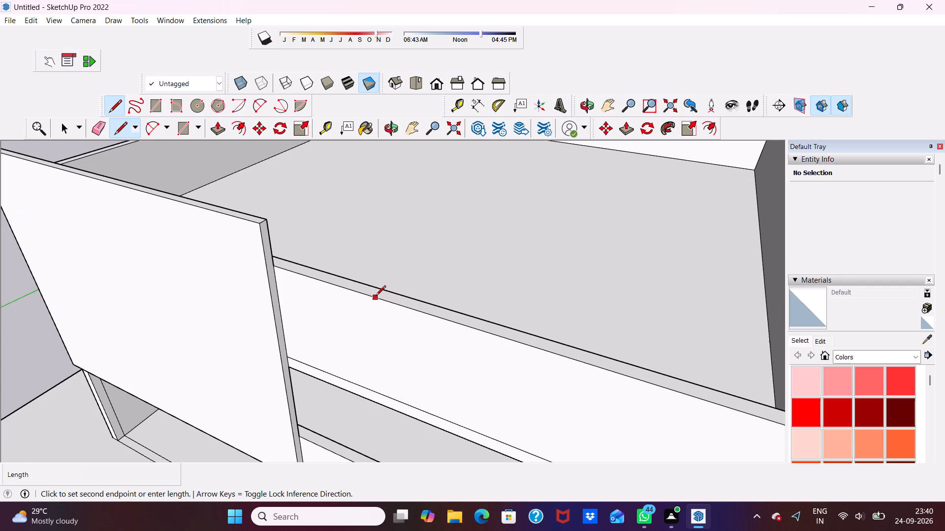
{"action": "left_click", "coordinate": [380, 292]}
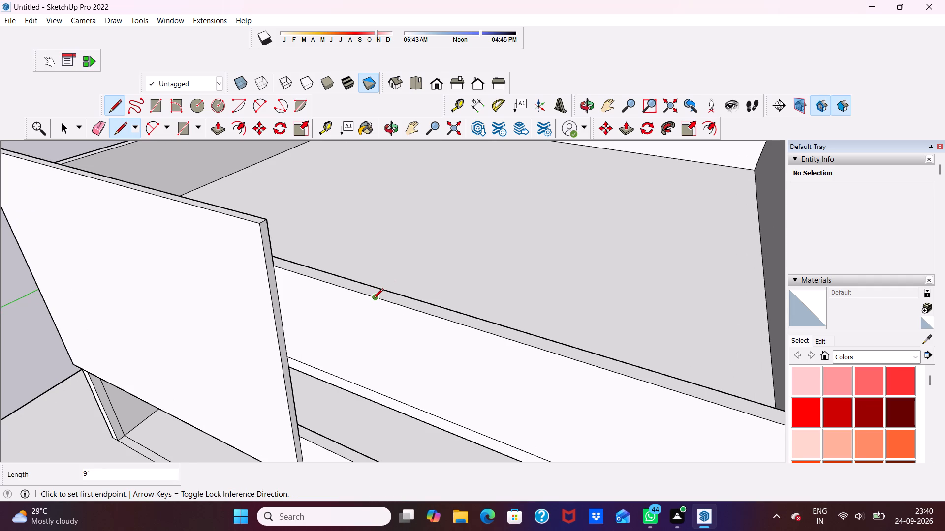
{"action": "scroll", "coordinate": [435, 313], "scroll_direction": "down", "scroll_amount": 2}
{"action": "scroll", "coordinate": [501, 322], "scroll_direction": "down", "scroll_amount": 4}
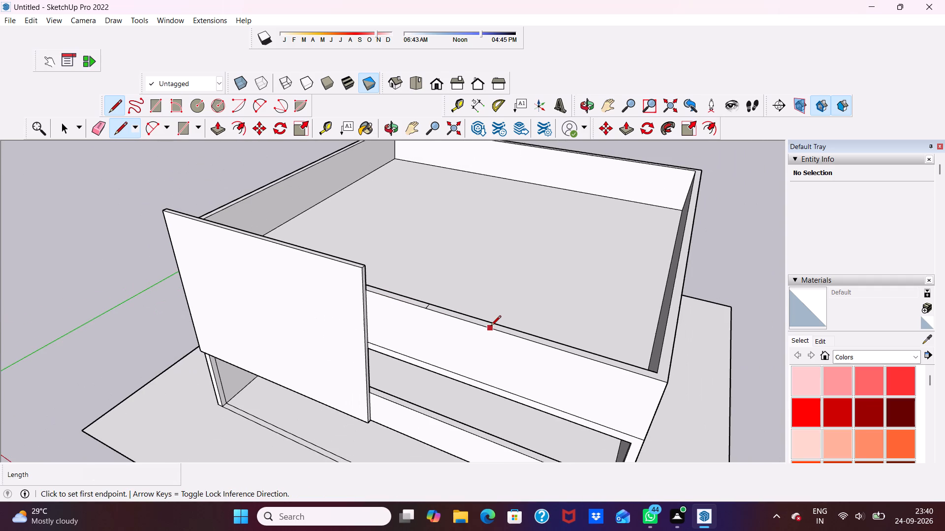
{"action": "key", "text": "space"}
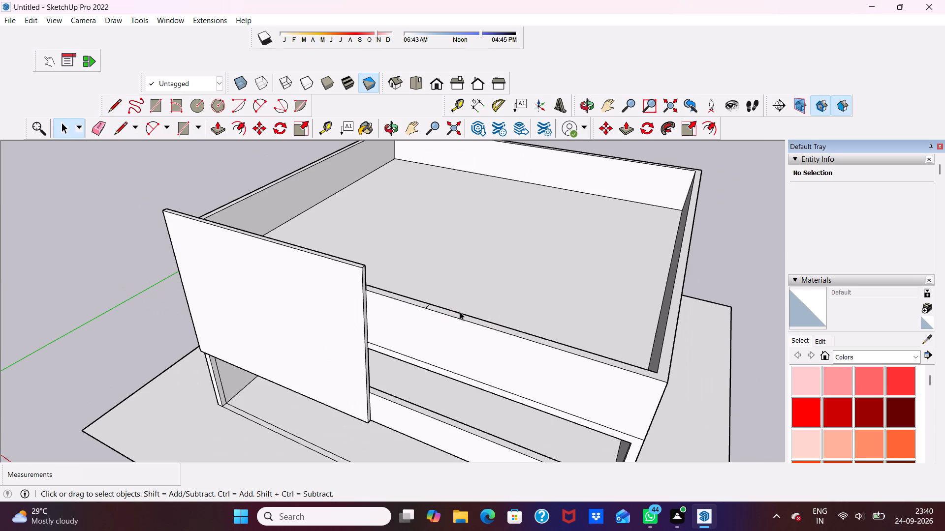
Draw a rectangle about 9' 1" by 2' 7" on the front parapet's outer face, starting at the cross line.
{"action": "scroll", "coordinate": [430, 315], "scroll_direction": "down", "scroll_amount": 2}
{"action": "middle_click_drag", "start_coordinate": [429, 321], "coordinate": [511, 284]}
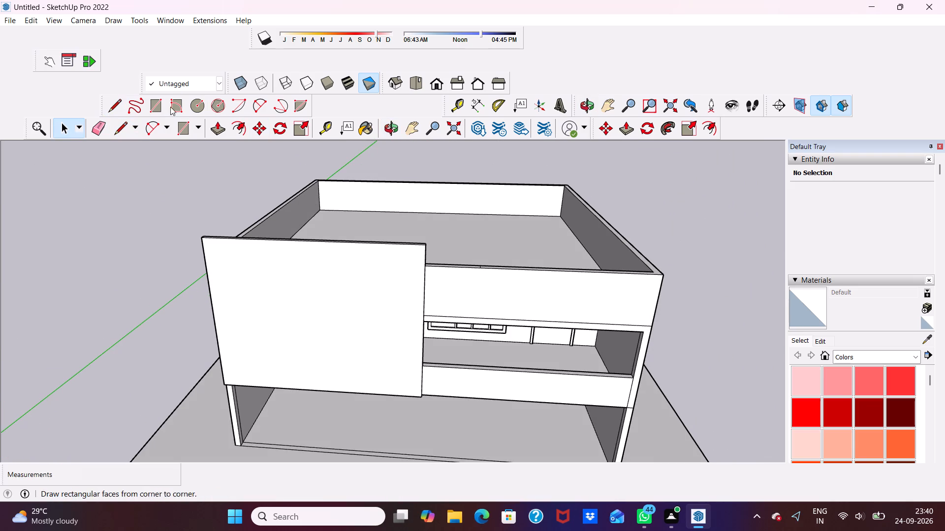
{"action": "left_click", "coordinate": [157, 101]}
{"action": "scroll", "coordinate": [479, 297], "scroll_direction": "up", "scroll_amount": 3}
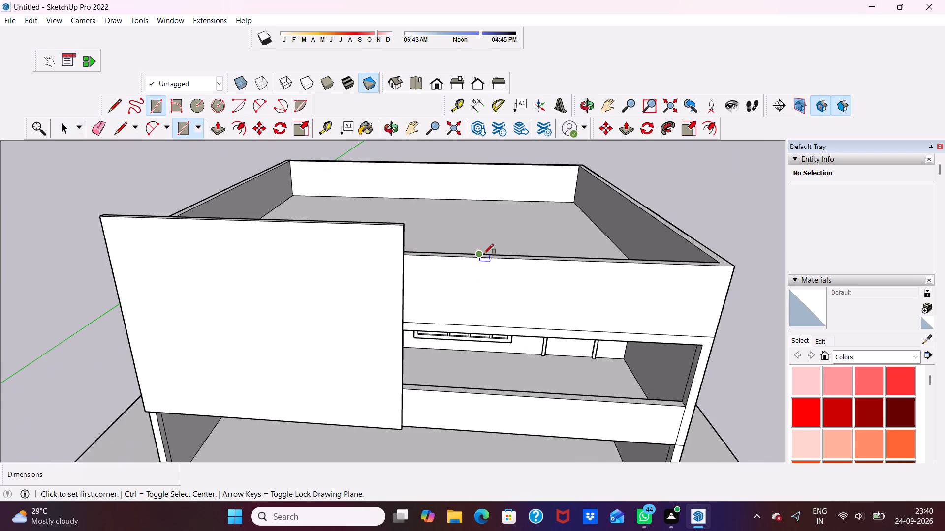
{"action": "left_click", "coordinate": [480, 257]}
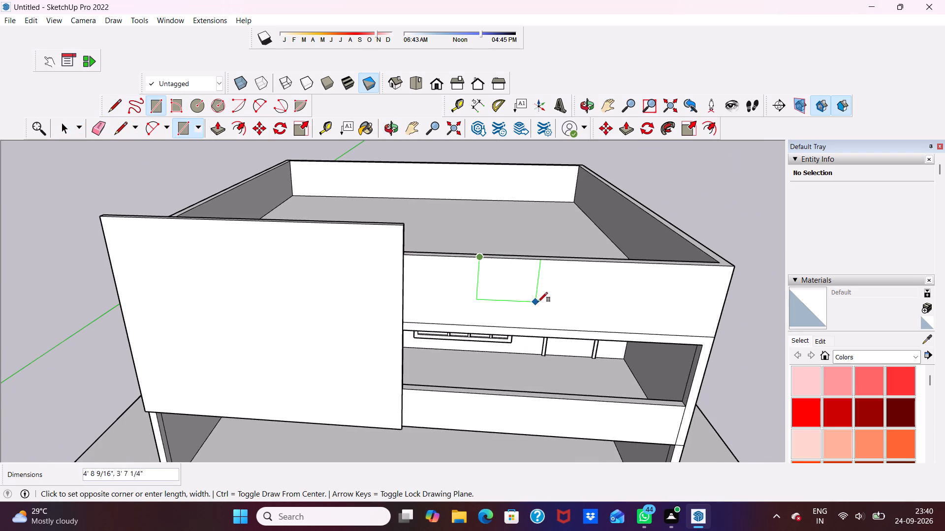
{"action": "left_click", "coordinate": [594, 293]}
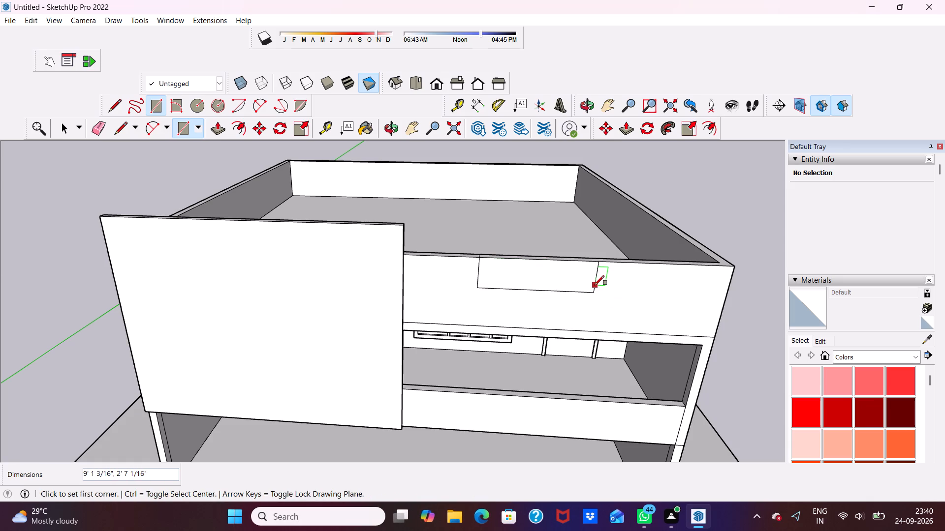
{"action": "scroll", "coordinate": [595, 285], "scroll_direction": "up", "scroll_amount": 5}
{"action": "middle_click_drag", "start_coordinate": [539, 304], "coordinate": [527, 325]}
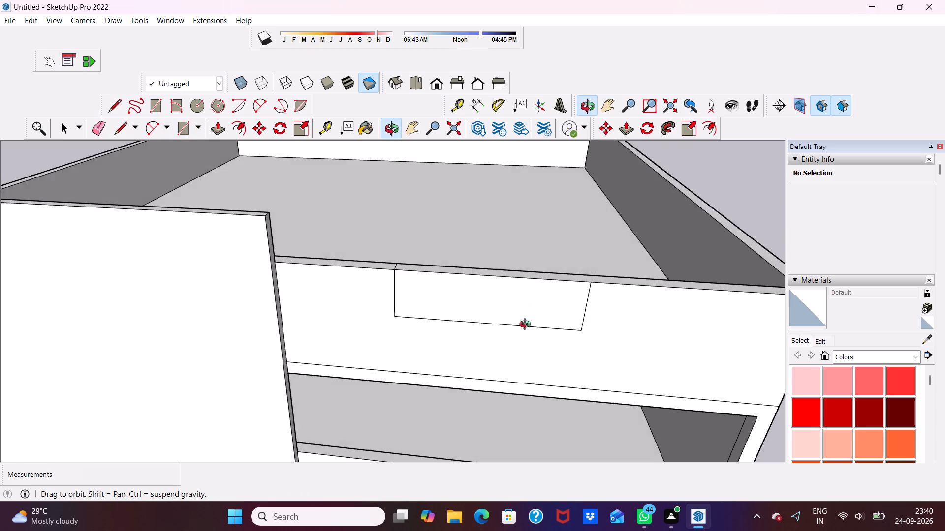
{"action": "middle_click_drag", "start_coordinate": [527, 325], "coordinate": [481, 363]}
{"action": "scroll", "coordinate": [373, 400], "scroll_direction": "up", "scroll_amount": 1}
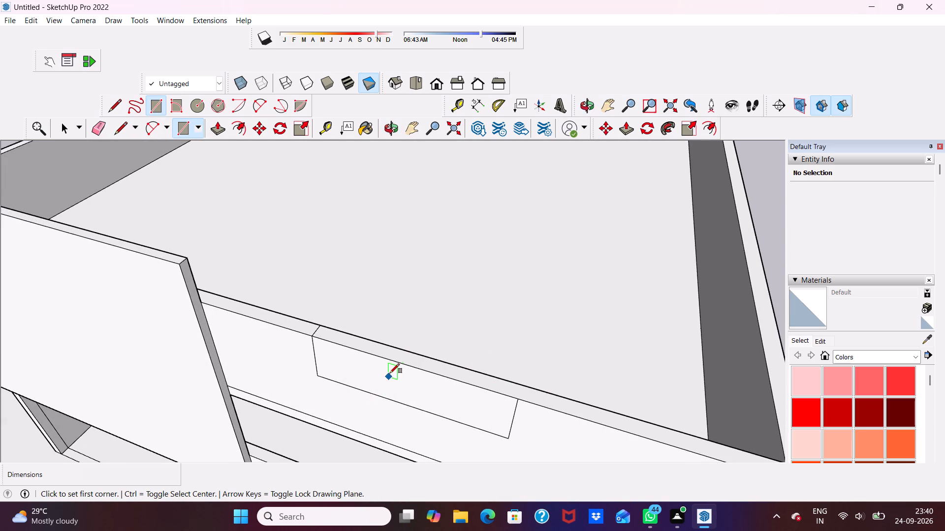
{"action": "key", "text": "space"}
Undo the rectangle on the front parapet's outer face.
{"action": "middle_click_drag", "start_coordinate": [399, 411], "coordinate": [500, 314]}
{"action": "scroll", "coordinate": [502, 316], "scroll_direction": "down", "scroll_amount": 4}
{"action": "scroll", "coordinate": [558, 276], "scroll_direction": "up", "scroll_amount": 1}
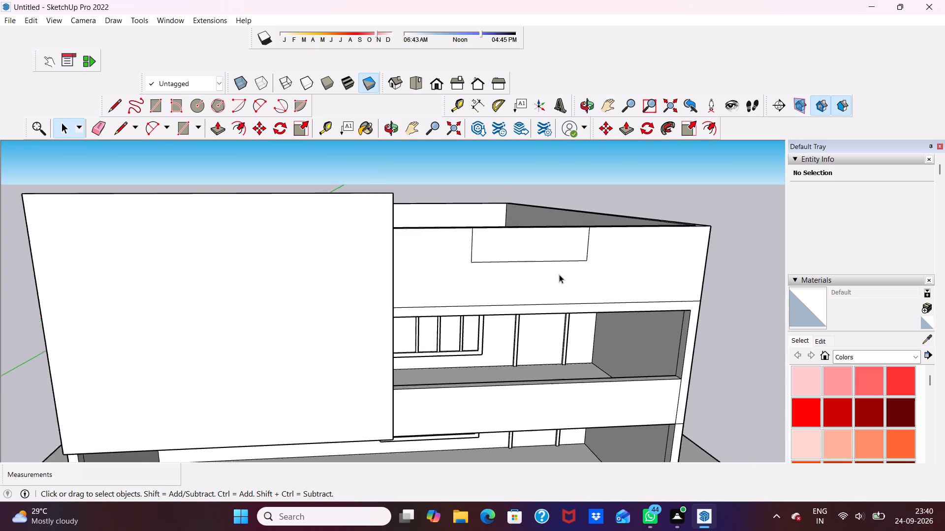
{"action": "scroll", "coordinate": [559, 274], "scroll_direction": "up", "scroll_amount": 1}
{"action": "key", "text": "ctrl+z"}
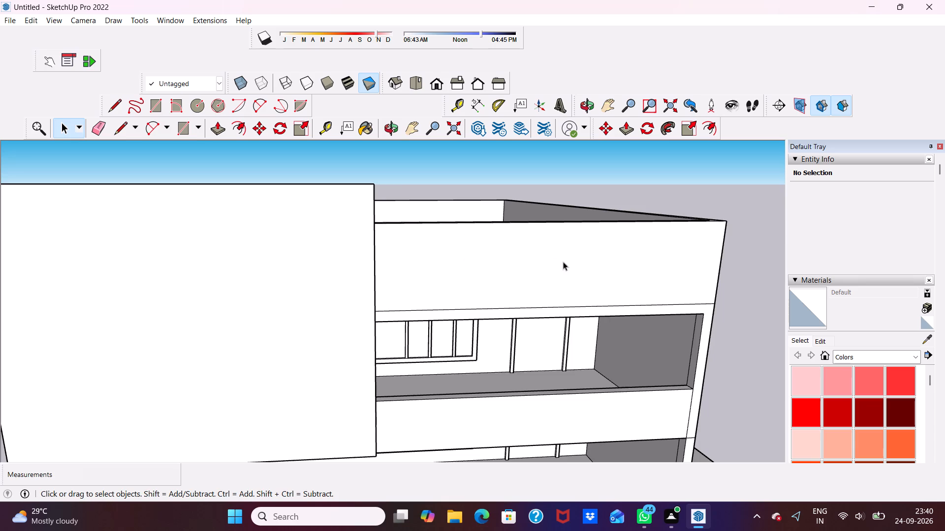
Draw a rectangle about 9' 6" by 3' 5" on the front parapet's outer face, hanging from its top edge at the cross line.
{"action": "scroll", "coordinate": [511, 207], "scroll_direction": "down", "scroll_amount": 4}
{"action": "middle_click_drag", "start_coordinate": [513, 217], "coordinate": [466, 293]}
{"action": "scroll", "coordinate": [392, 215], "scroll_direction": "up", "scroll_amount": 2}
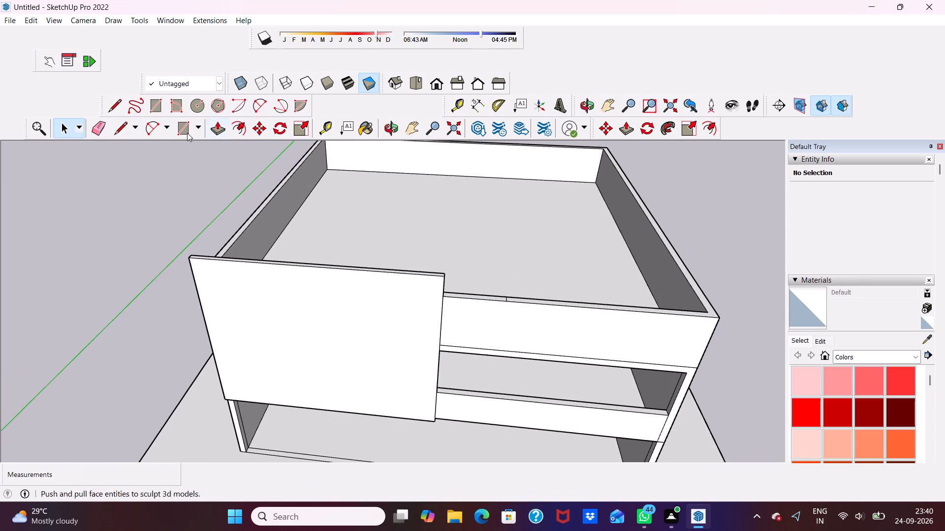
{"action": "left_click", "coordinate": [157, 105]}
{"action": "scroll", "coordinate": [578, 363], "scroll_direction": "up", "scroll_amount": 3}
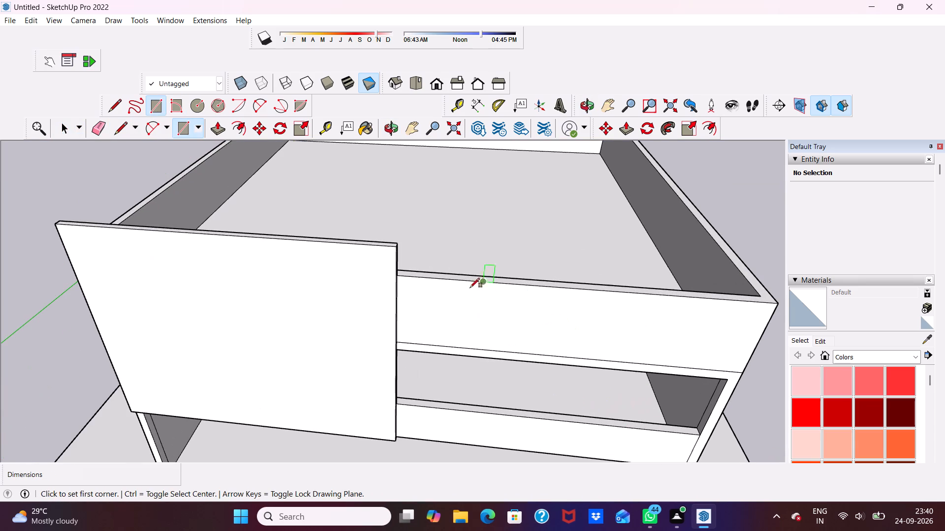
{"action": "left_click", "coordinate": [482, 284]}
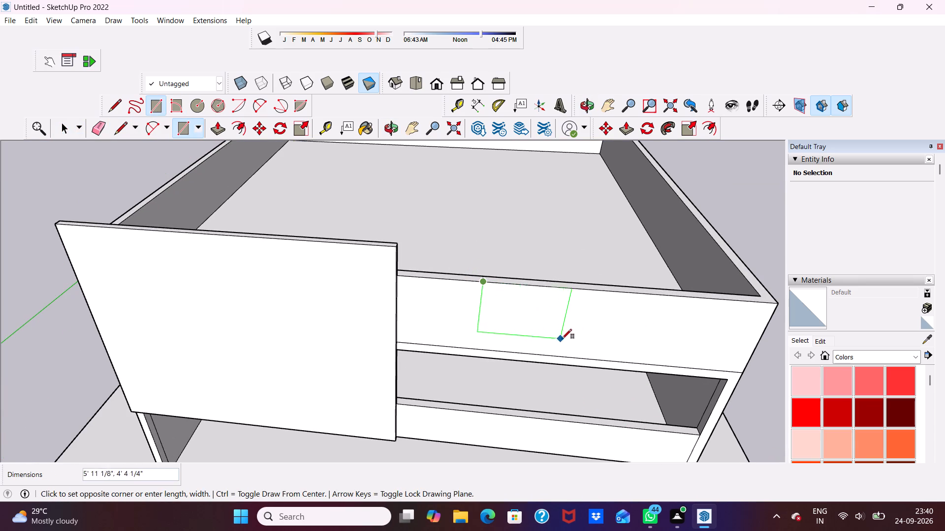
{"action": "left_click", "coordinate": [614, 332]}
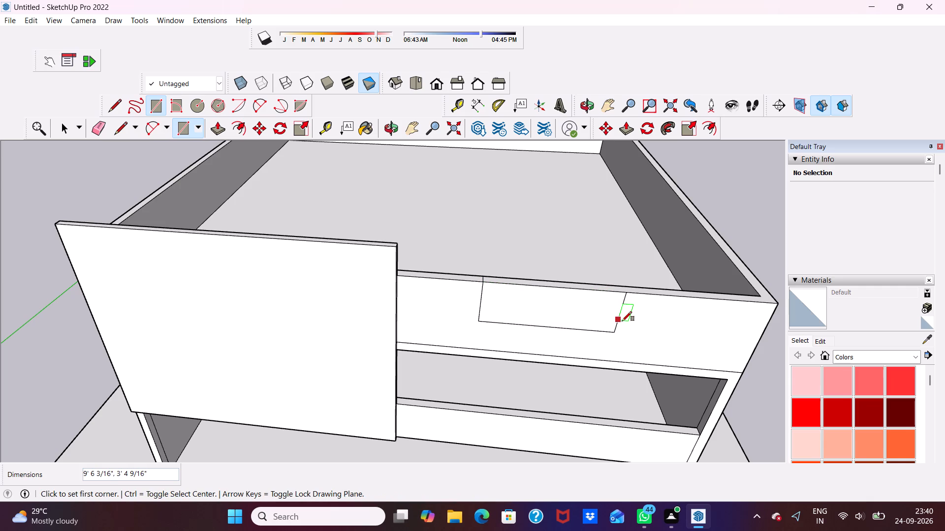
{"action": "key", "text": "space"}
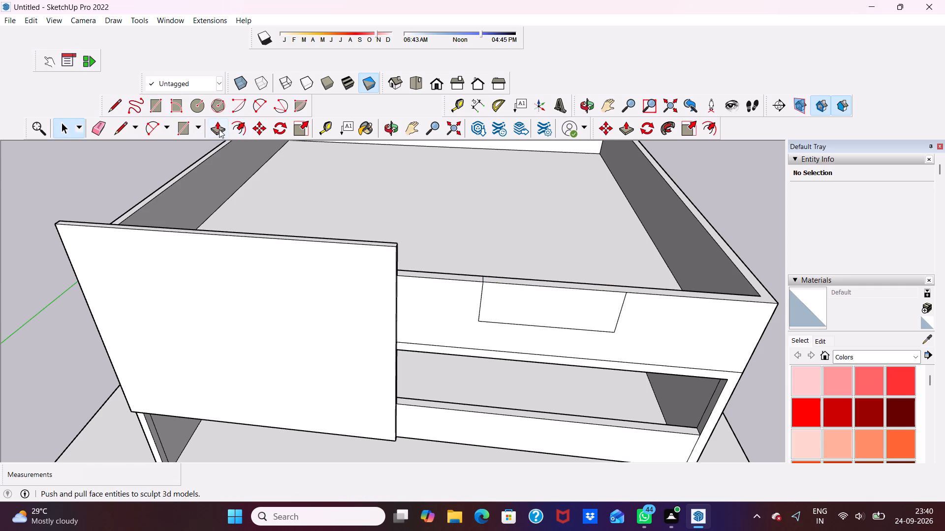
Push the rectangle 9" through the front parapet to cut an opening in its top.
{"action": "left_click", "coordinate": [218, 128]}
{"action": "left_click_drag", "start_coordinate": [518, 288], "coordinate": [525, 280]}
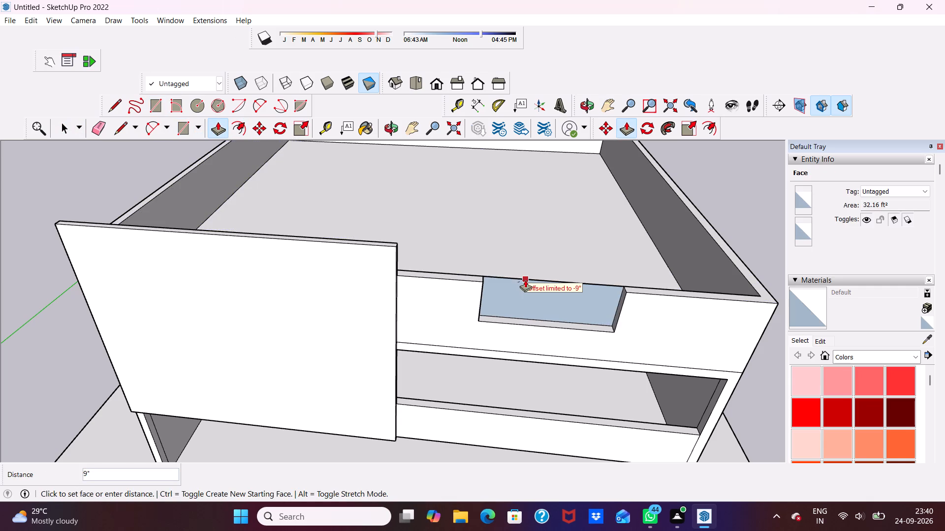
{"action": "left_click_drag", "start_coordinate": [525, 280], "coordinate": [528, 276]}
{"action": "scroll", "coordinate": [521, 287], "scroll_direction": "down", "scroll_amount": 5}
{"action": "middle_click_drag", "start_coordinate": [518, 300], "coordinate": [452, 238]}
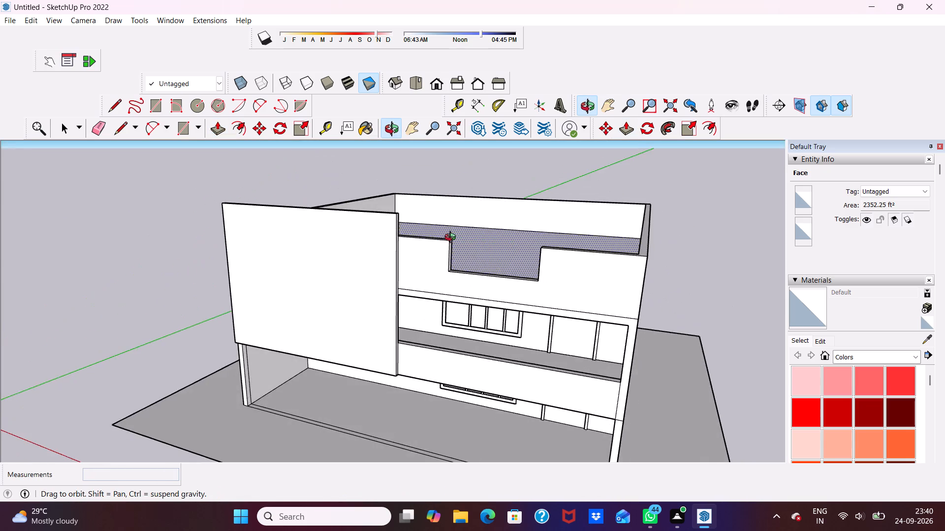
{"action": "middle_click_drag", "start_coordinate": [452, 238], "coordinate": [490, 232]}
{"action": "key", "text": "space"}
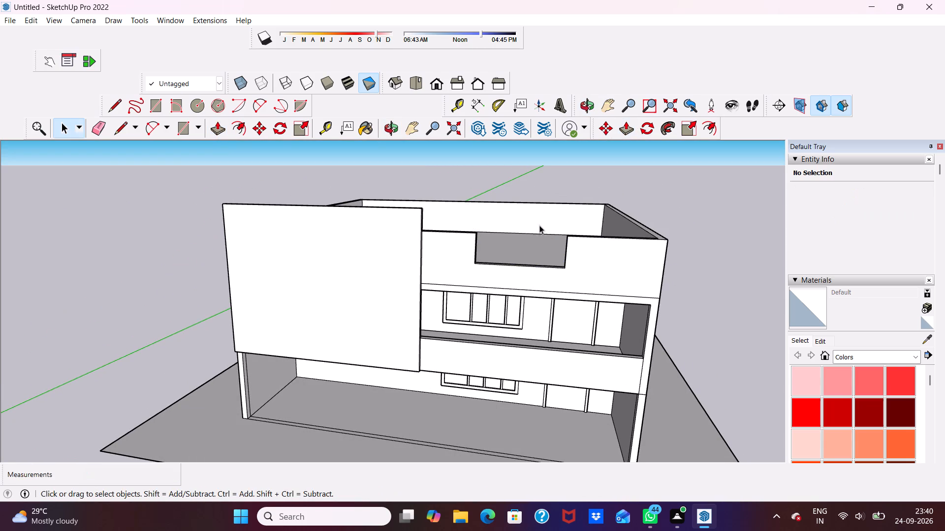
Draw a circle of about 3" radius near the top of the opening's end face nearest the large panel.
{"action": "middle_click_drag", "start_coordinate": [544, 244], "coordinate": [462, 273]}
{"action": "scroll", "coordinate": [436, 269], "scroll_direction": "up", "scroll_amount": 8}
{"action": "scroll", "coordinate": [409, 282], "scroll_direction": "down", "scroll_amount": 1}
{"action": "middle_click_drag", "start_coordinate": [409, 282], "coordinate": [360, 268]}
{"action": "left_click", "coordinate": [201, 110]}
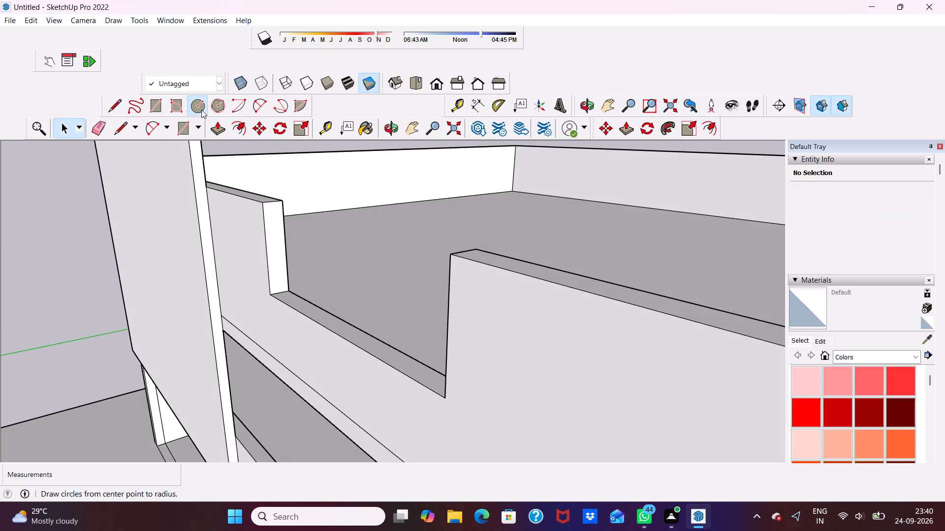
{"action": "scroll", "coordinate": [277, 215], "scroll_direction": "up", "scroll_amount": 4}
{"action": "left_click", "coordinate": [276, 211]}
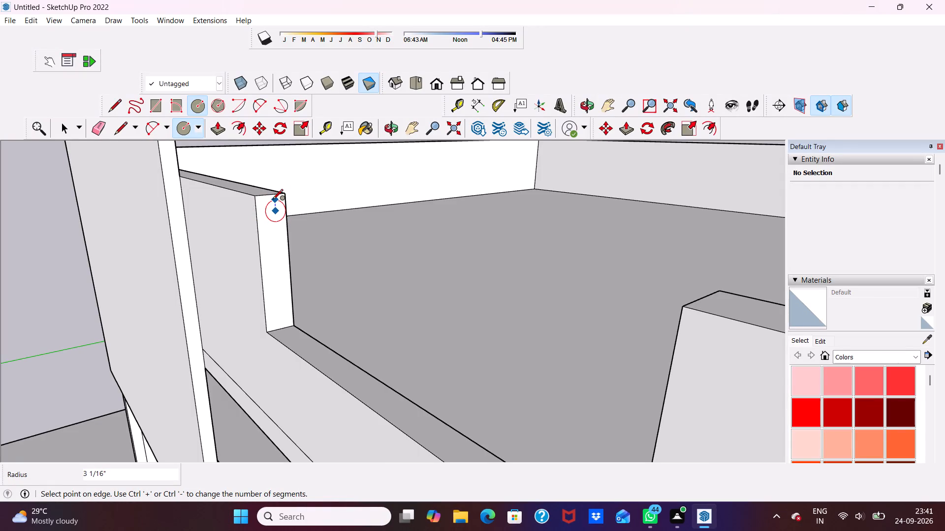
{"action": "left_click", "coordinate": [273, 200]}
{"action": "scroll", "coordinate": [286, 239], "scroll_direction": "up", "scroll_amount": 2}
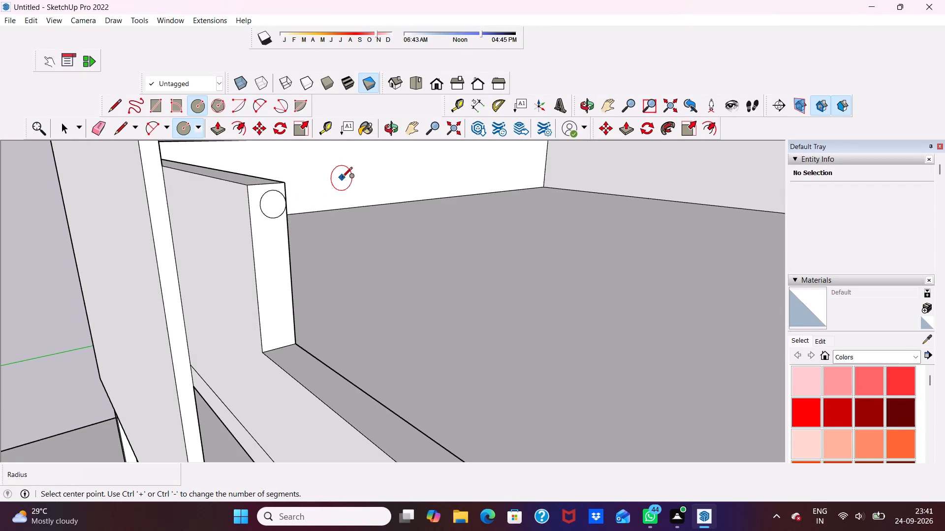
Copy the circle twice straight down the opening's end face, spacing the copies about 10" apart.
{"action": "key", "text": "space"}
{"action": "double_click", "coordinate": [272, 205]}
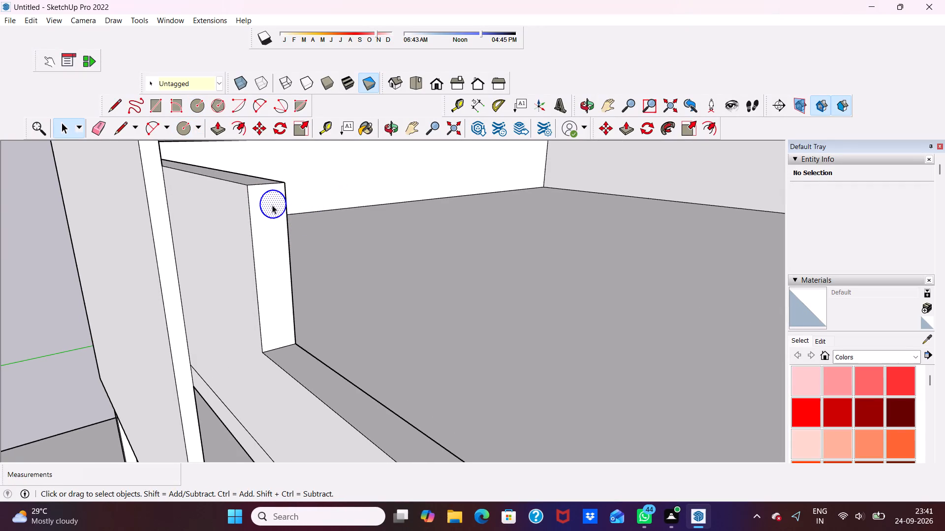
{"action": "left_click", "coordinate": [255, 127]}
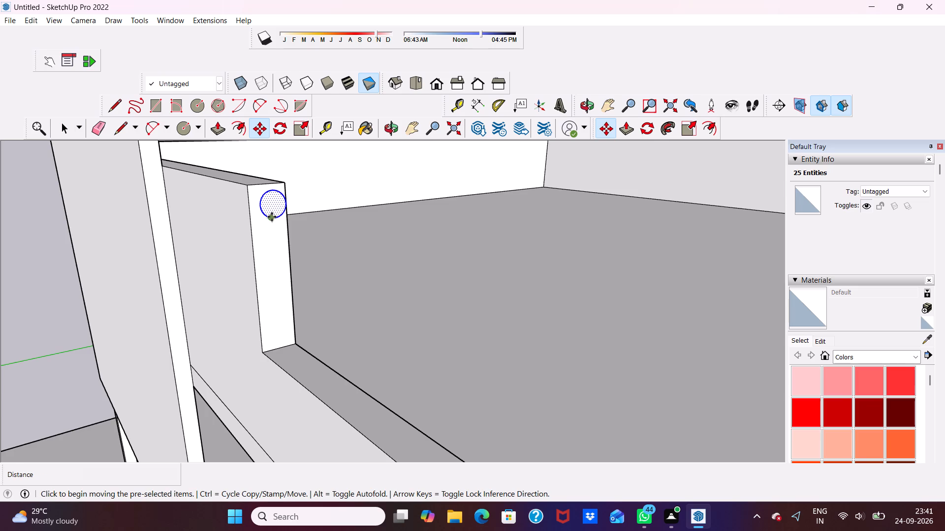
{"action": "left_click", "coordinate": [272, 217]}
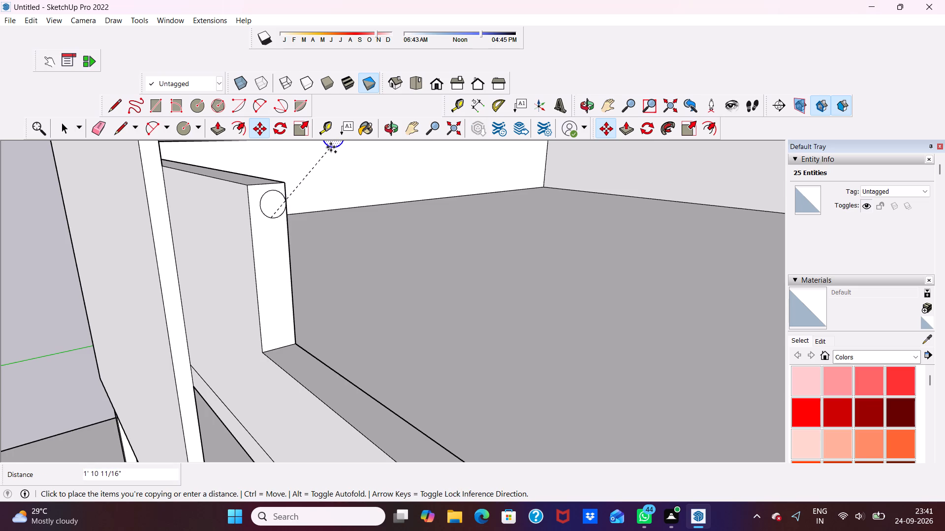
{"action": "left_click", "coordinate": [276, 261]}
{"action": "scroll", "coordinate": [280, 253], "scroll_direction": "down", "scroll_amount": 7}
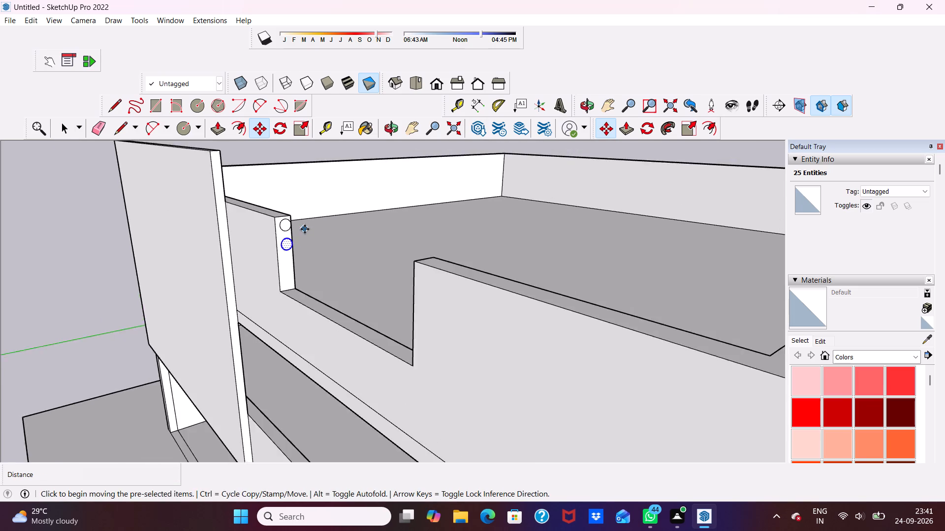
{"action": "scroll", "coordinate": [305, 229], "scroll_direction": "down", "scroll_amount": 4}
{"action": "middle_click_drag", "start_coordinate": [305, 234], "coordinate": [285, 261]}
{"action": "scroll", "coordinate": [280, 261], "scroll_direction": "up", "scroll_amount": 12}
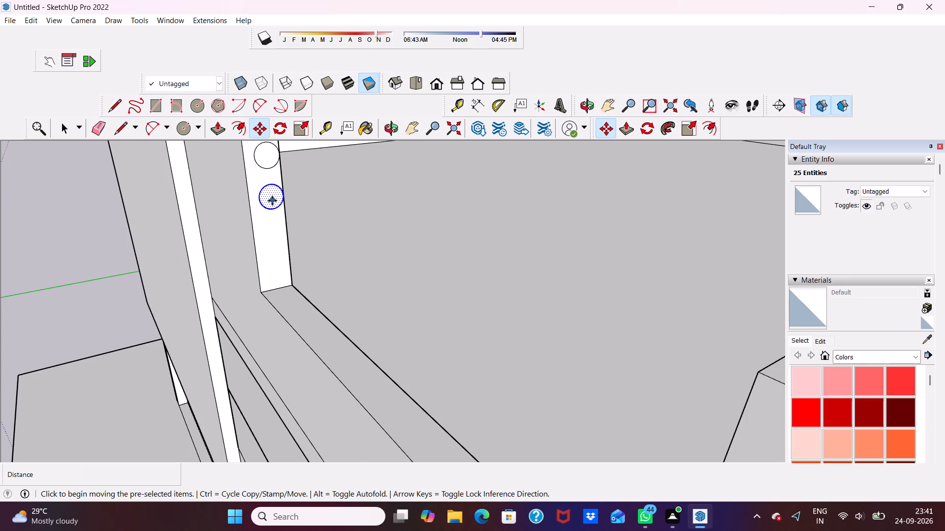
{"action": "left_click", "coordinate": [272, 201]}
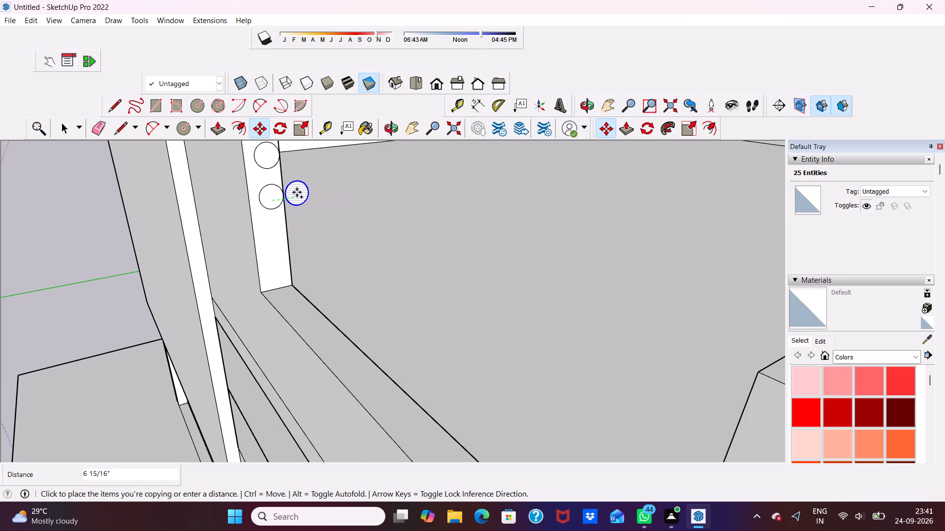
{"action": "left_click", "coordinate": [278, 237]}
{"action": "left_click", "coordinate": [278, 237]}
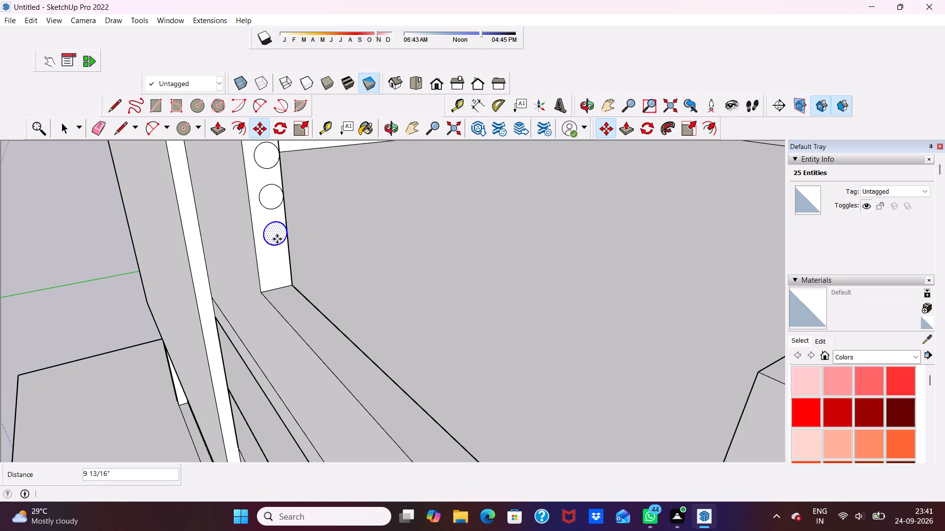
Copy the lowest circle about 10" further down the end face to complete a column of four.
{"action": "scroll", "coordinate": [323, 125], "scroll_direction": "down", "scroll_amount": 6}
{"action": "scroll", "coordinate": [309, 252], "scroll_direction": "up", "scroll_amount": 9}
{"action": "left_click", "coordinate": [216, 170]}
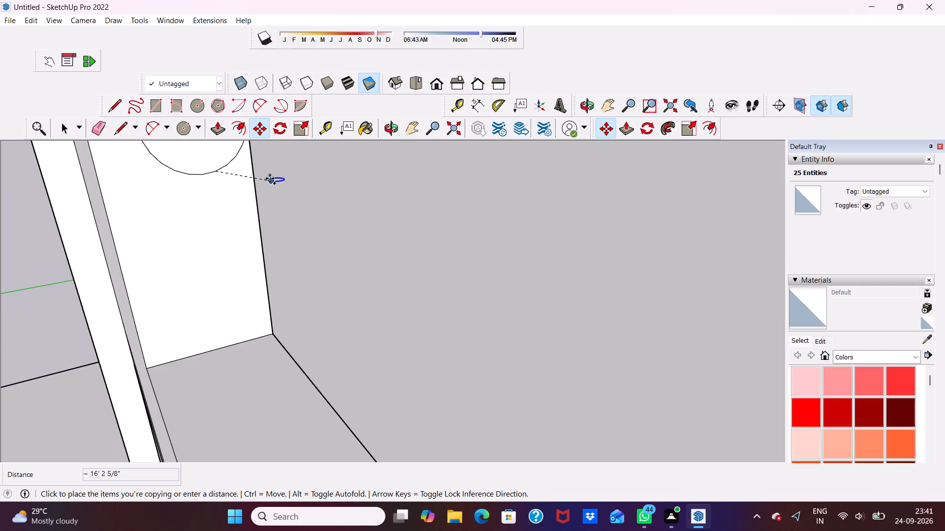
{"action": "scroll", "coordinate": [270, 183], "scroll_direction": "down", "scroll_amount": 8}
{"action": "scroll", "coordinate": [272, 265], "scroll_direction": "up", "scroll_amount": 4}
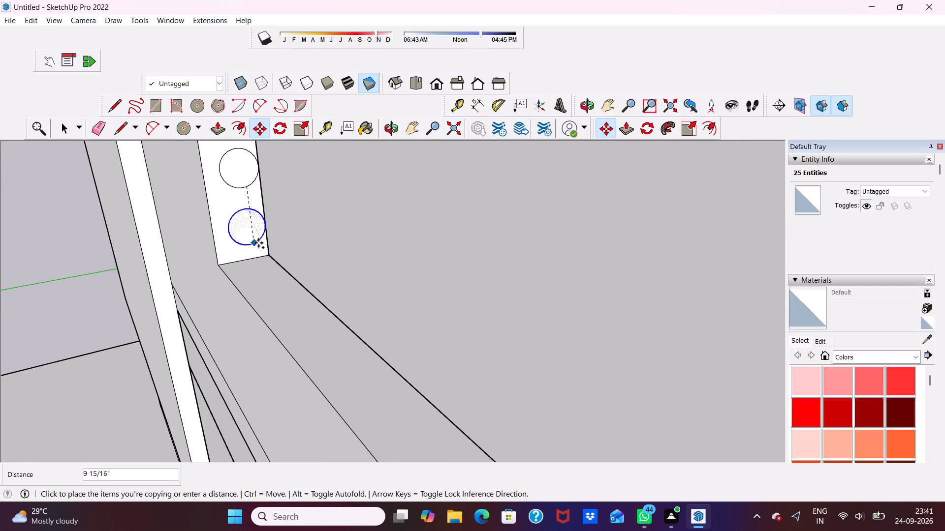
{"action": "left_click", "coordinate": [258, 243]}
{"action": "scroll", "coordinate": [291, 238], "scroll_direction": "down", "scroll_amount": 4}
{"action": "key", "text": "space"}
{"action": "key", "text": "space"}
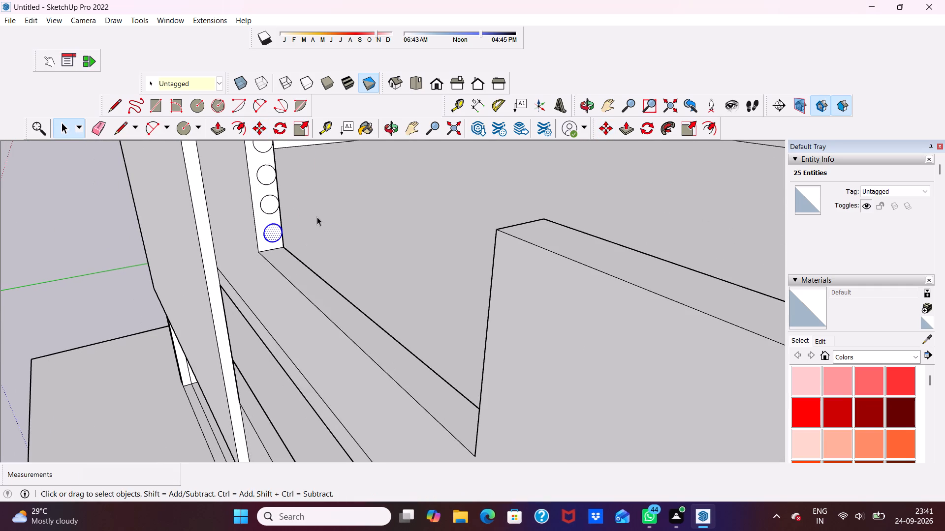
{"action": "left_click", "coordinate": [87, 225]}
Push/Pull the top circle about 10' 3" across the parapet opening to form a round railing bar.
{"action": "scroll", "coordinate": [156, 215], "scroll_direction": "down", "scroll_amount": 7}
{"action": "scroll", "coordinate": [298, 221], "scroll_direction": "up", "scroll_amount": 5}
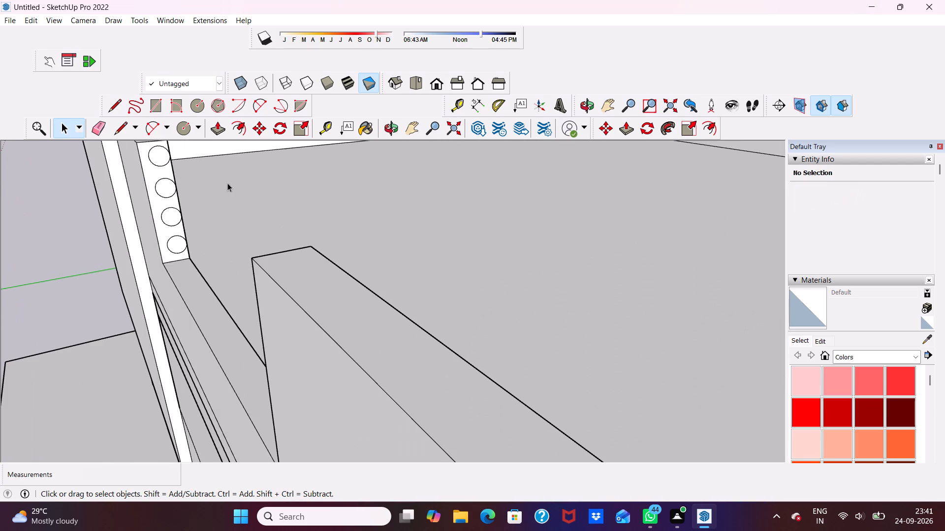
{"action": "left_click", "coordinate": [220, 128]}
{"action": "left_click", "coordinate": [164, 153]}
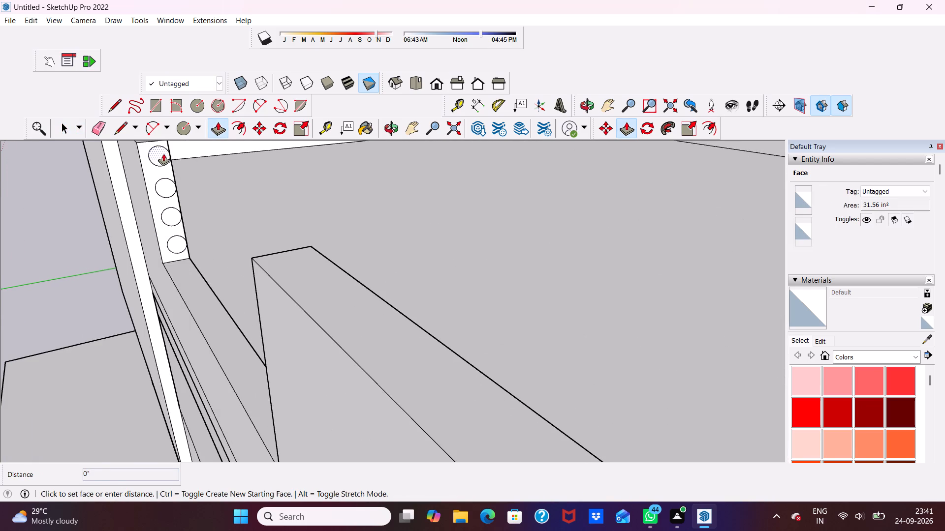
{"action": "scroll", "coordinate": [163, 154], "scroll_direction": "down", "scroll_amount": 5}
{"action": "scroll", "coordinate": [233, 226], "scroll_direction": "down", "scroll_amount": 1}
{"action": "middle_click_drag", "start_coordinate": [233, 226], "coordinate": [235, 226]}
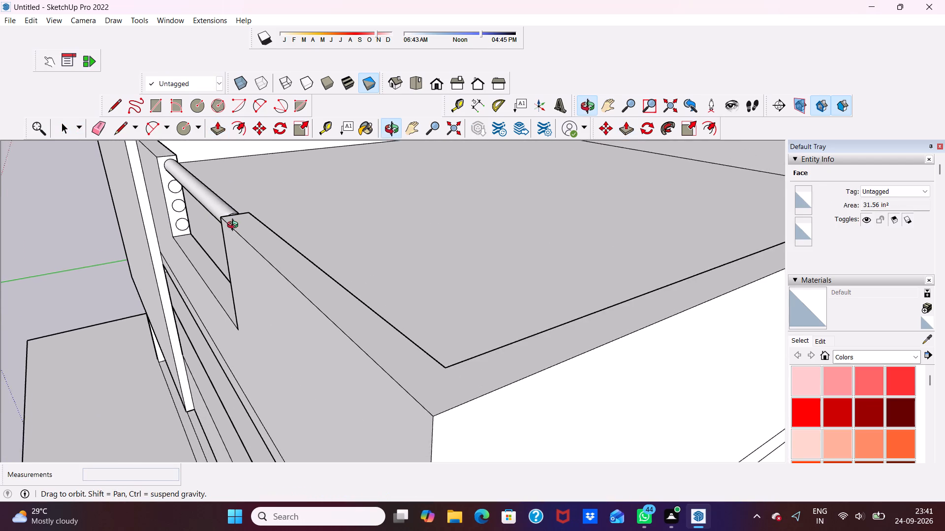
{"action": "middle_click_drag", "start_coordinate": [235, 226], "coordinate": [424, 250]}
{"action": "left_click", "coordinate": [436, 263]}
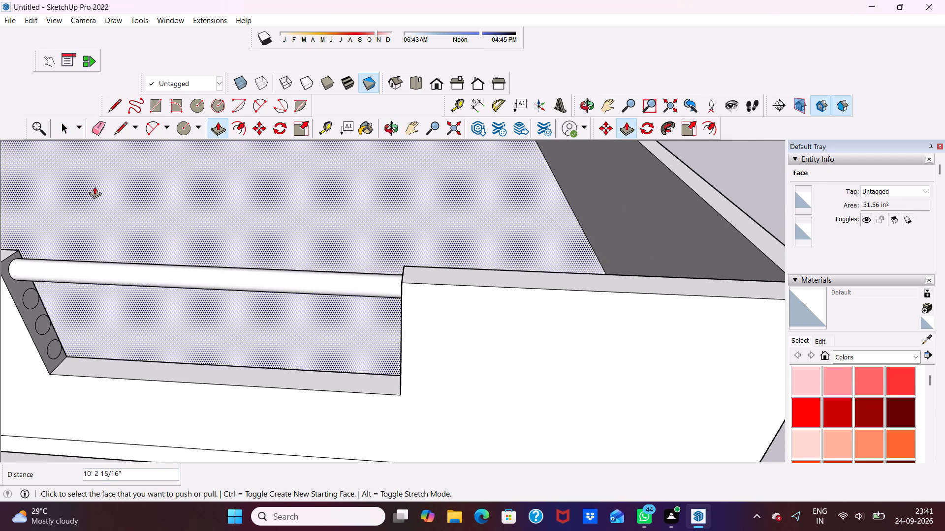
Push/Pull the remaining three circles across the opening to its opposite end face as parallel railing bars.
{"action": "scroll", "coordinate": [85, 215], "scroll_direction": "up", "scroll_amount": 4}
{"action": "scroll", "coordinate": [133, 231], "scroll_direction": "down", "scroll_amount": 6}
{"action": "scroll", "coordinate": [120, 270], "scroll_direction": "up", "scroll_amount": 5}
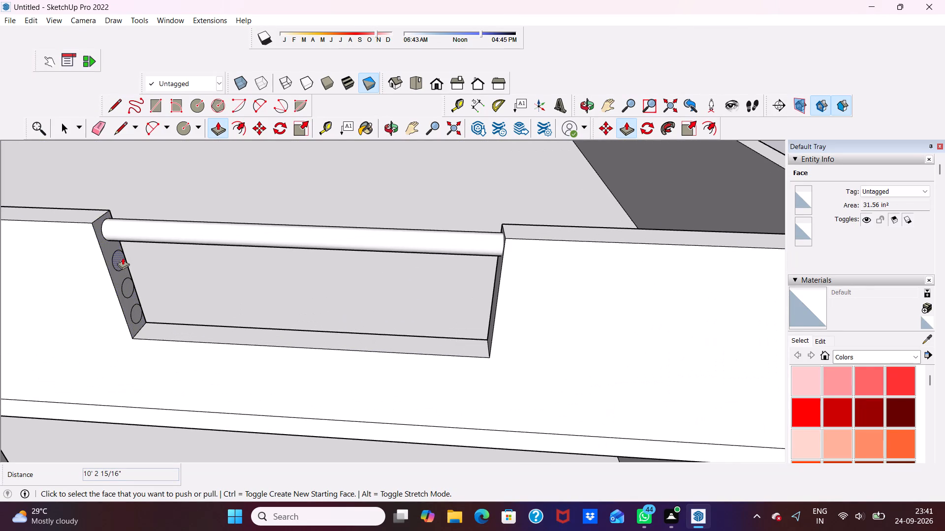
{"action": "left_click", "coordinate": [123, 257]}
{"action": "left_click", "coordinate": [494, 314]}
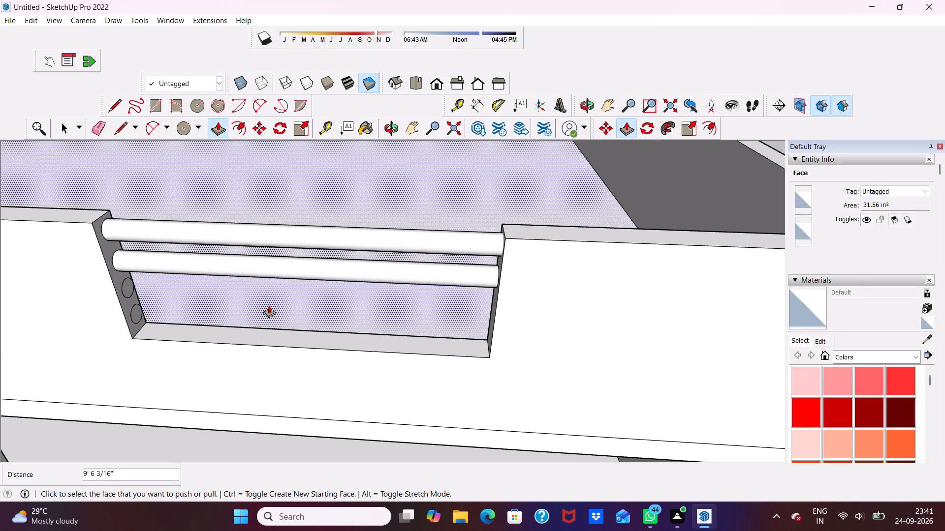
{"action": "scroll", "coordinate": [143, 274], "scroll_direction": "up", "scroll_amount": 4}
{"action": "left_click", "coordinate": [121, 294]}
{"action": "scroll", "coordinate": [445, 341], "scroll_direction": "down", "scroll_amount": 4}
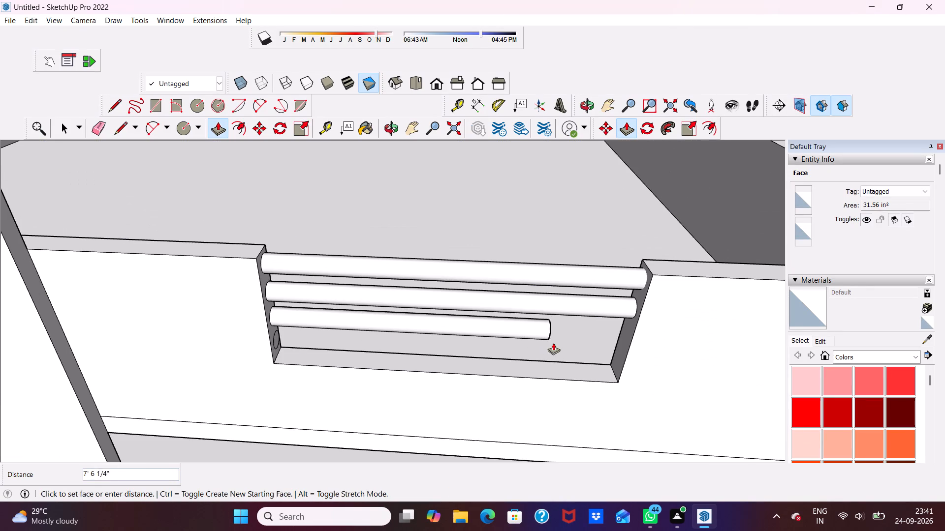
{"action": "left_click", "coordinate": [631, 341]}
{"action": "scroll", "coordinate": [306, 348], "scroll_direction": "up", "scroll_amount": 6}
{"action": "left_click", "coordinate": [258, 335]}
{"action": "scroll", "coordinate": [259, 329], "scroll_direction": "down", "scroll_amount": 9}
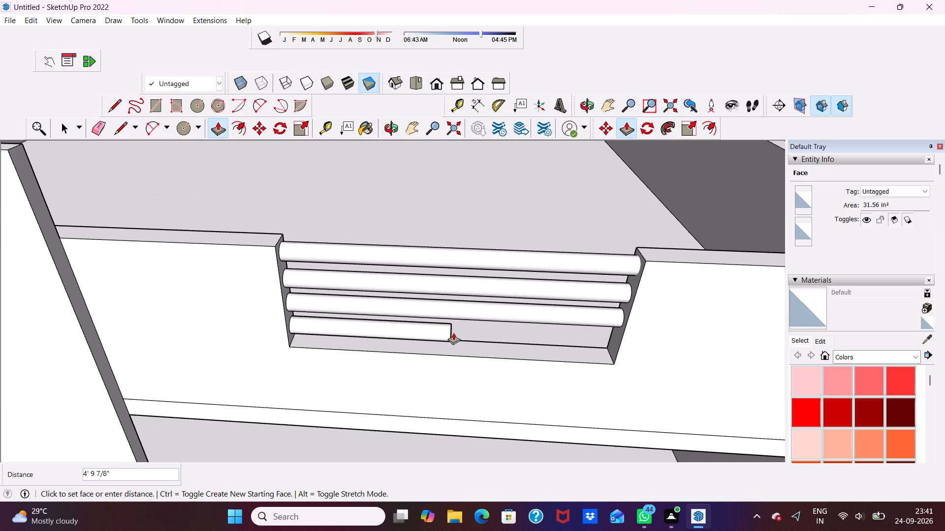
{"action": "left_click", "coordinate": [630, 340]}
Draw a circle of about 2" radius on the opening's bottom ledge, towards the end nearest the large panel.
{"action": "scroll", "coordinate": [525, 356], "scroll_direction": "down", "scroll_amount": 4}
{"action": "middle_click_drag", "start_coordinate": [523, 357], "coordinate": [525, 343]}
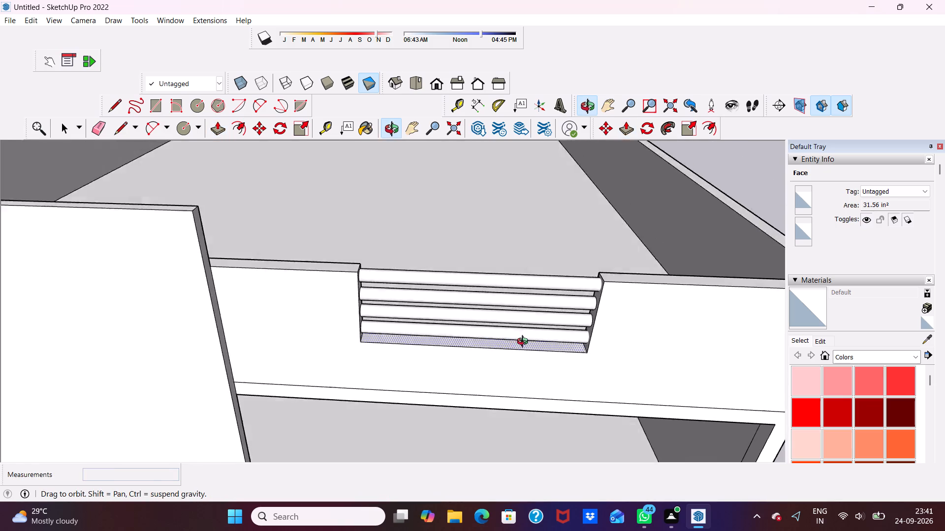
{"action": "middle_click_drag", "start_coordinate": [525, 343], "coordinate": [532, 217]}
{"action": "scroll", "coordinate": [524, 224], "scroll_direction": "down", "scroll_amount": 5}
{"action": "scroll", "coordinate": [450, 256], "scroll_direction": "up", "scroll_amount": 1}
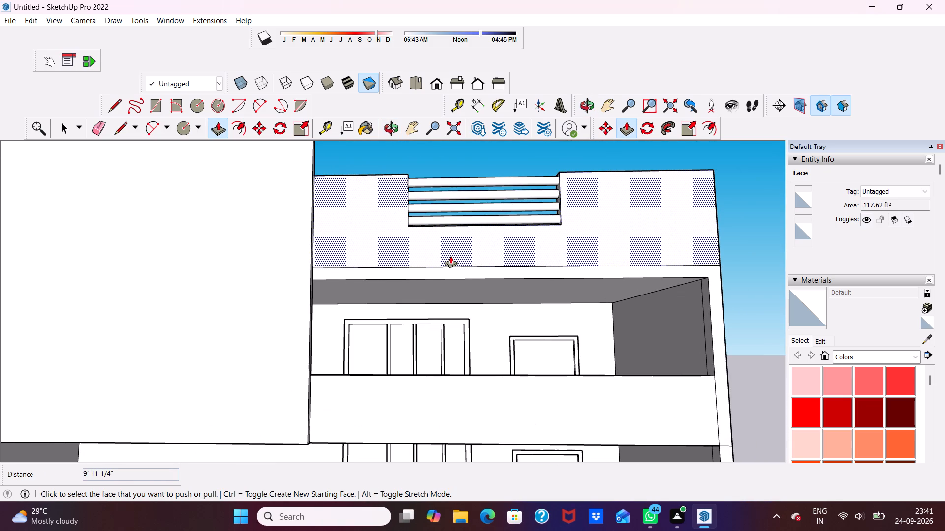
{"action": "key", "text": "space"}
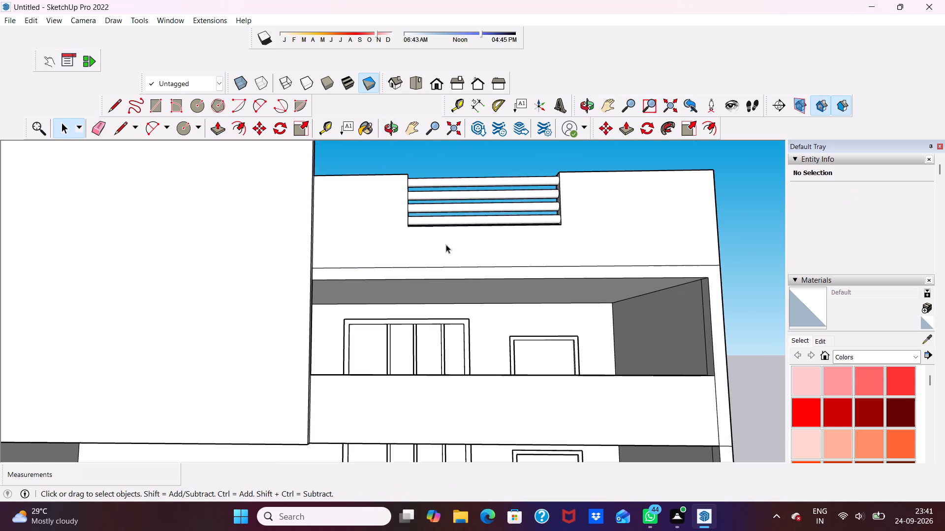
{"action": "middle_click_drag", "start_coordinate": [446, 244], "coordinate": [382, 341]}
{"action": "scroll", "coordinate": [414, 269], "scroll_direction": "up", "scroll_amount": 11}
{"action": "scroll", "coordinate": [362, 316], "scroll_direction": "up", "scroll_amount": 2}
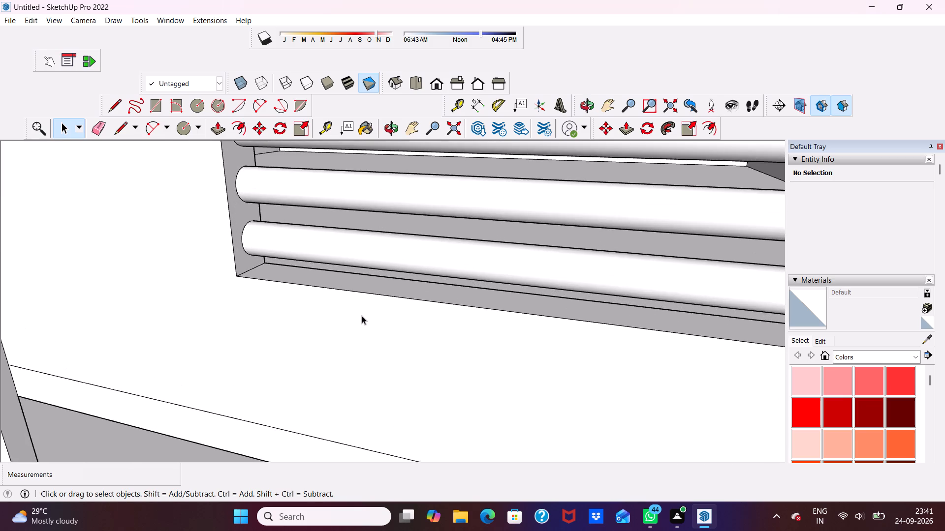
{"action": "scroll", "coordinate": [362, 316], "scroll_direction": "up", "scroll_amount": 1}
{"action": "middle_click_drag", "start_coordinate": [380, 315], "coordinate": [469, 349]}
{"action": "left_click", "coordinate": [183, 129]}
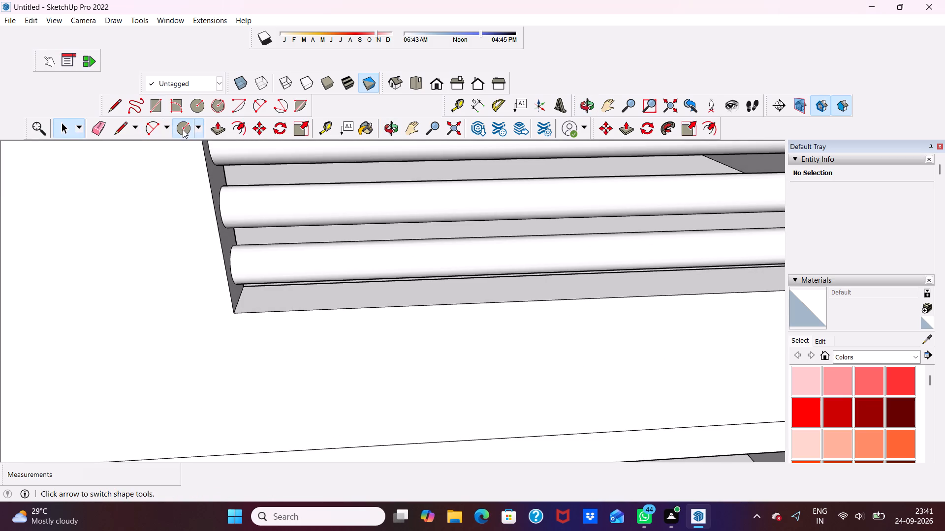
{"action": "scroll", "coordinate": [424, 301], "scroll_direction": "up", "scroll_amount": 4}
{"action": "left_click", "coordinate": [426, 288]}
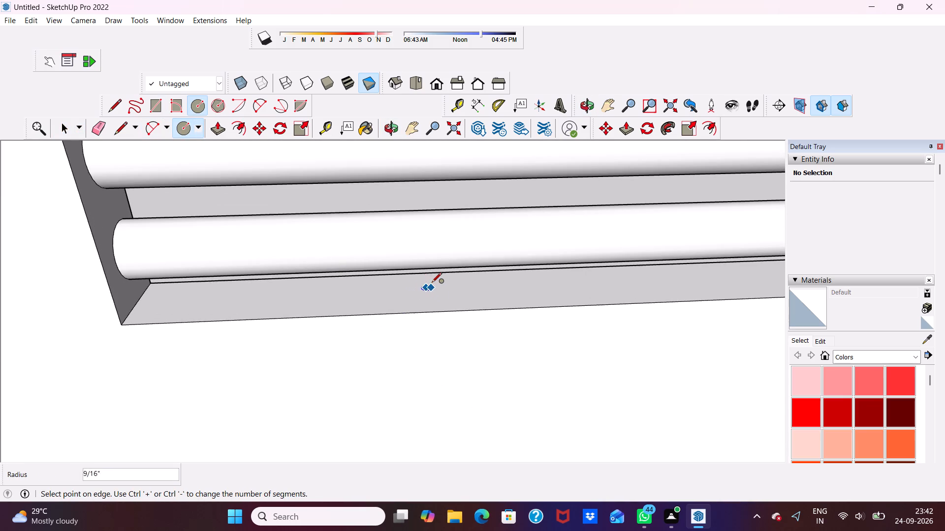
{"action": "left_click", "coordinate": [434, 280]}
Copy the small ledge circle about 3' 5" along the opening's bottom ledge, parallel to the railing bars.
{"action": "scroll", "coordinate": [429, 280], "scroll_direction": "down", "scroll_amount": 5}
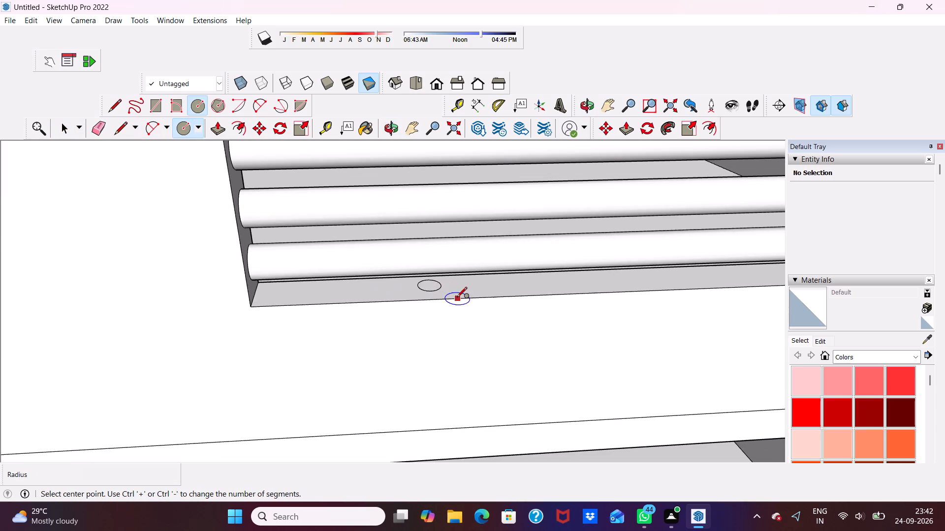
{"action": "scroll", "coordinate": [537, 283], "scroll_direction": "down", "scroll_amount": 5}
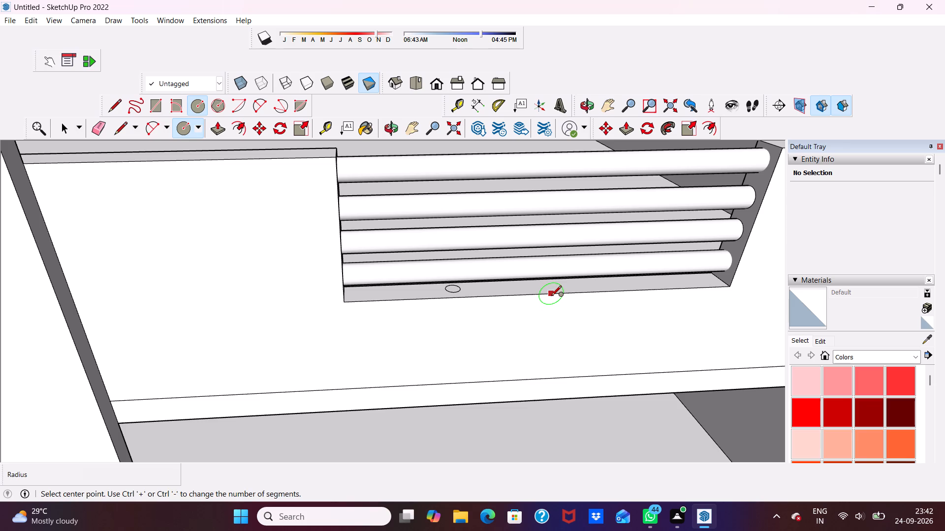
{"action": "key", "text": "space"}
{"action": "scroll", "coordinate": [533, 263], "scroll_direction": "up", "scroll_amount": 8}
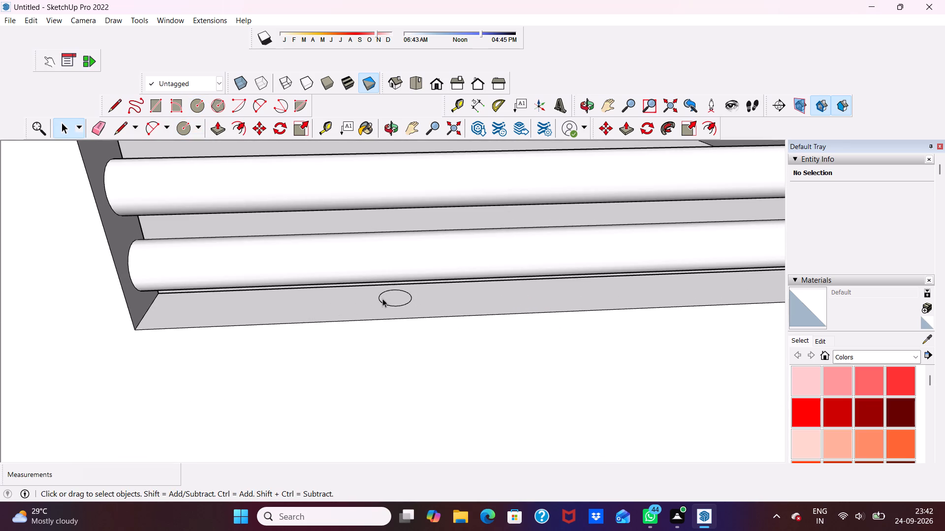
{"action": "double_click", "coordinate": [382, 298]}
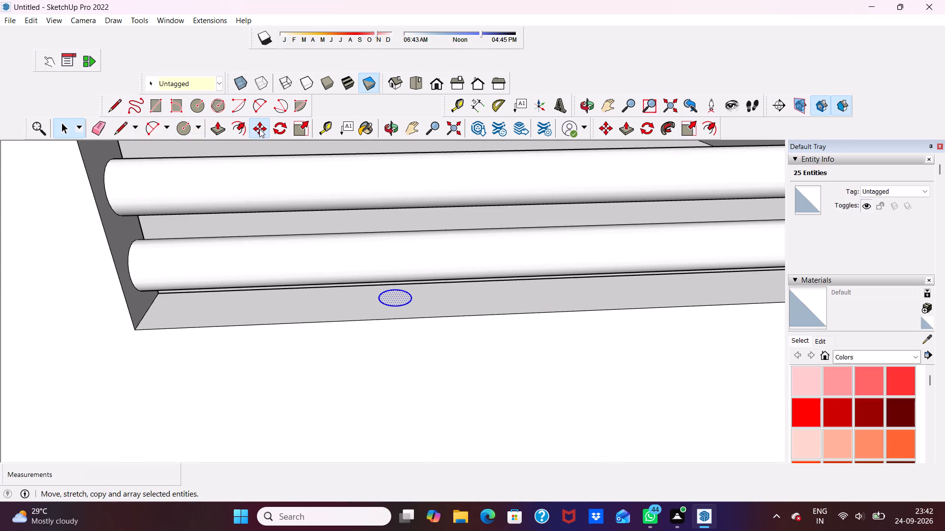
{"action": "left_click", "coordinate": [259, 129]}
{"action": "left_click", "coordinate": [409, 300]}
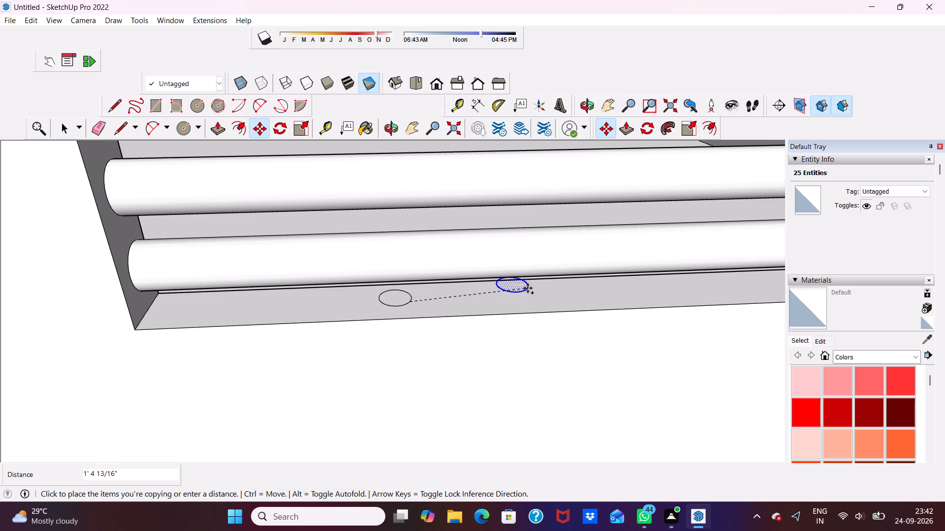
{"action": "scroll", "coordinate": [615, 262], "scroll_direction": "up", "scroll_amount": 2}
{"action": "scroll", "coordinate": [636, 285], "scroll_direction": "down", "scroll_amount": 4}
{"action": "scroll", "coordinate": [710, 274], "scroll_direction": "up", "scroll_amount": 3}
{"action": "scroll", "coordinate": [687, 301], "scroll_direction": "down", "scroll_amount": 2}
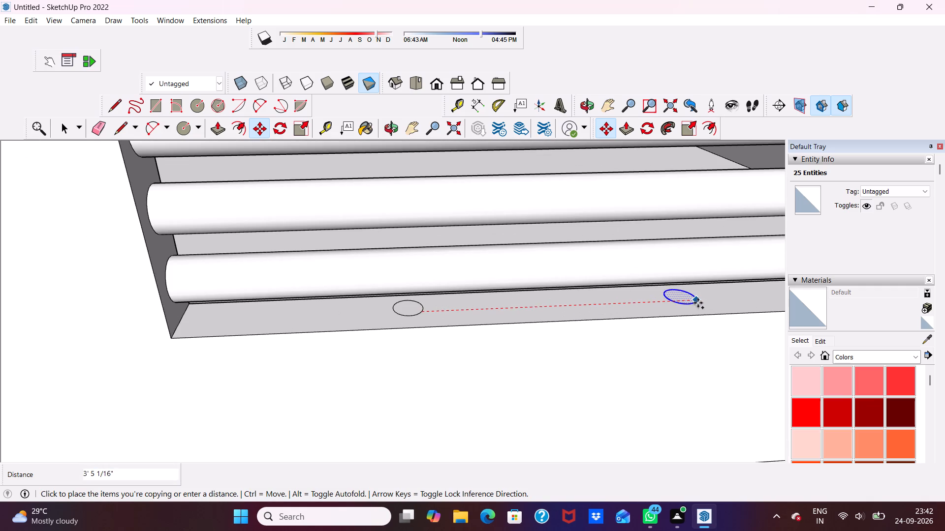
{"action": "left_click", "coordinate": [704, 299]}
{"action": "scroll", "coordinate": [612, 310], "scroll_direction": "down", "scroll_amount": 6}
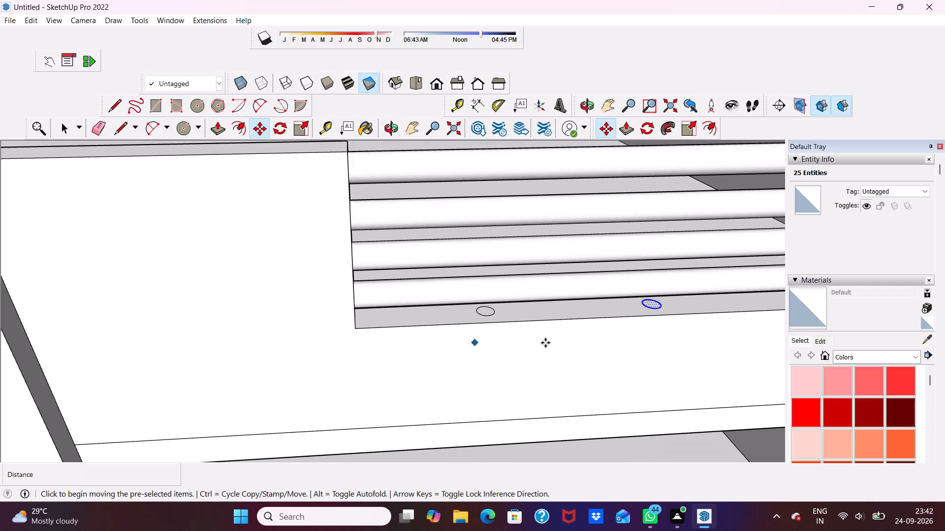
{"action": "scroll", "coordinate": [590, 342], "scroll_direction": "down", "scroll_amount": 1}
{"action": "middle_click_drag", "start_coordinate": [642, 334], "coordinate": [592, 321]}
{"action": "scroll", "coordinate": [429, 335], "scroll_direction": "up", "scroll_amount": 4}
{"action": "scroll", "coordinate": [294, 306], "scroll_direction": "down", "scroll_amount": 3}
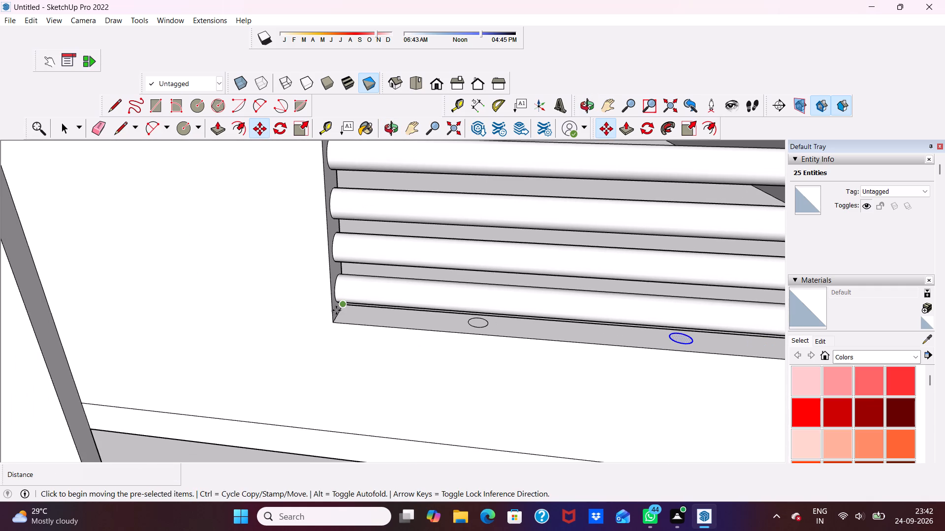
{"action": "key", "text": "space"}
{"action": "key", "text": "space"}
{"action": "key", "text": "space"}
Push/Pull the ledge circle nearest the large panel up about 3' 5" past the top railing bar as a vertical post.
{"action": "scroll", "coordinate": [339, 314], "scroll_direction": "down", "scroll_amount": 7}
{"action": "scroll", "coordinate": [327, 354], "scroll_direction": "up", "scroll_amount": 1}
{"action": "scroll", "coordinate": [310, 351], "scroll_direction": "down", "scroll_amount": 1}
{"action": "scroll", "coordinate": [222, 295], "scroll_direction": "down", "scroll_amount": 7}
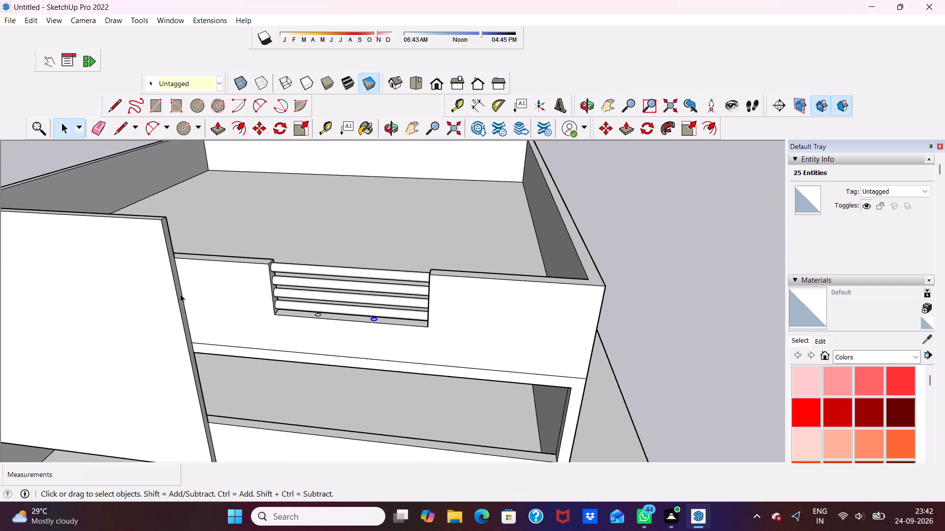
{"action": "scroll", "coordinate": [180, 294], "scroll_direction": "down", "scroll_amount": 1}
{"action": "left_click", "coordinate": [617, 235]}
{"action": "scroll", "coordinate": [323, 350], "scroll_direction": "up", "scroll_amount": 10}
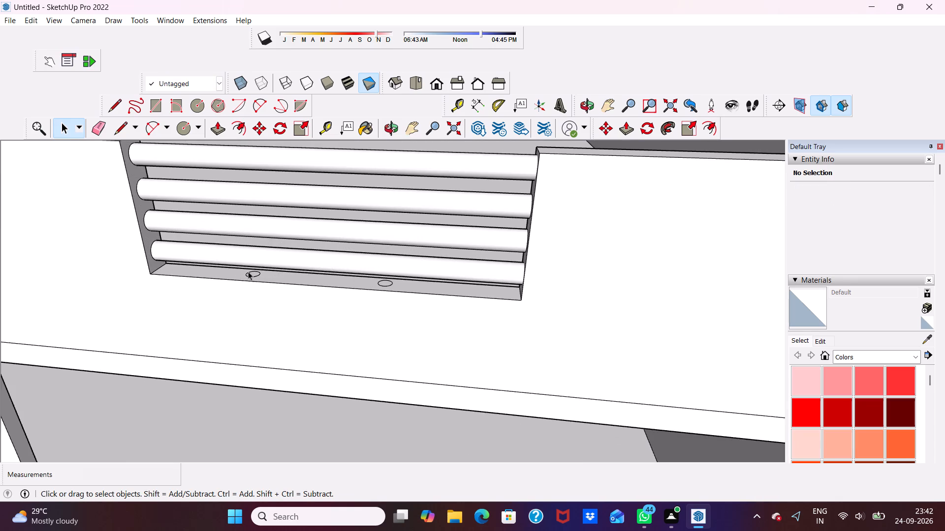
{"action": "scroll", "coordinate": [252, 271], "scroll_direction": "up", "scroll_amount": 9}
{"action": "left_click", "coordinate": [254, 277]}
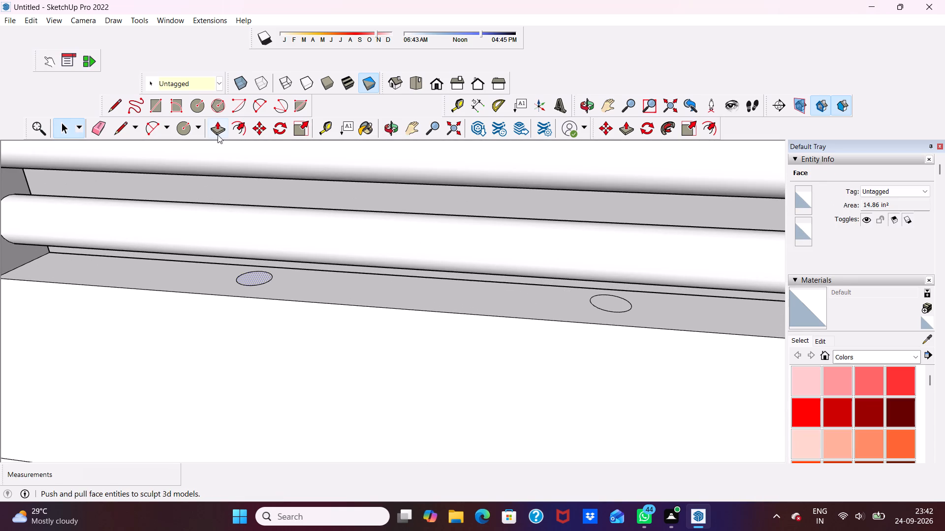
{"action": "left_click", "coordinate": [218, 131]}
{"action": "left_click", "coordinate": [248, 270]}
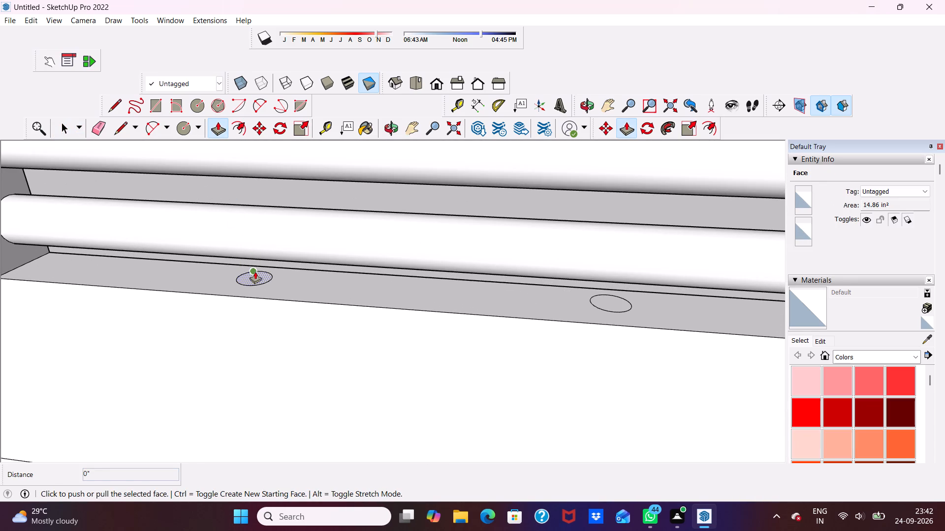
{"action": "left_click", "coordinate": [256, 274]}
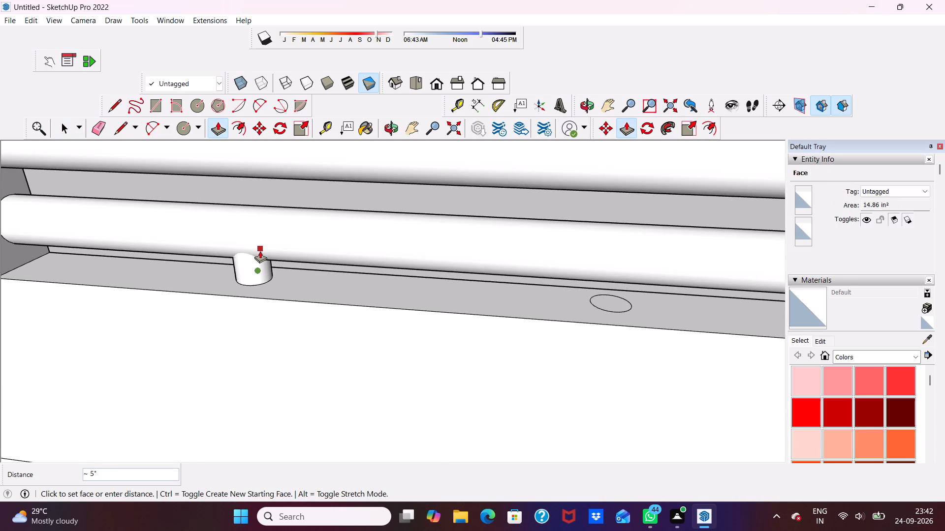
{"action": "scroll", "coordinate": [260, 251], "scroll_direction": "down", "scroll_amount": 10}
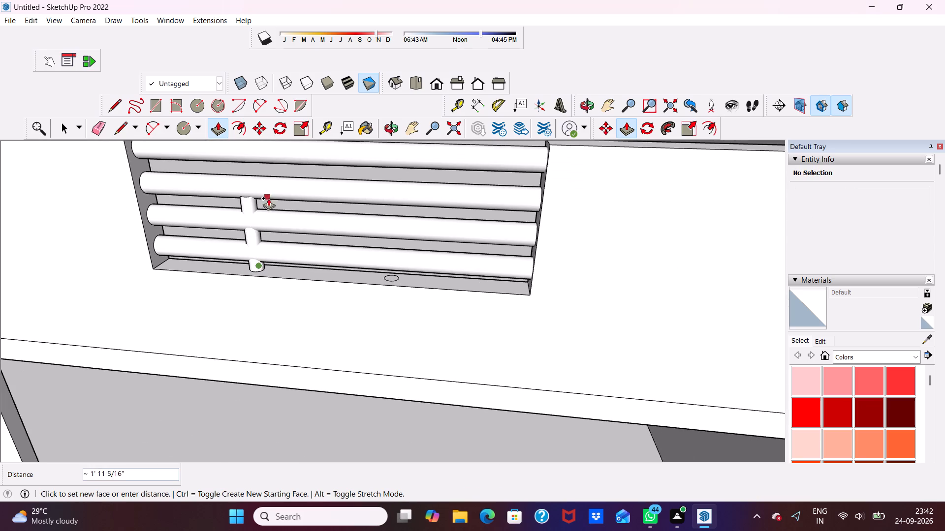
{"action": "scroll", "coordinate": [268, 197], "scroll_direction": "down", "scroll_amount": 4}
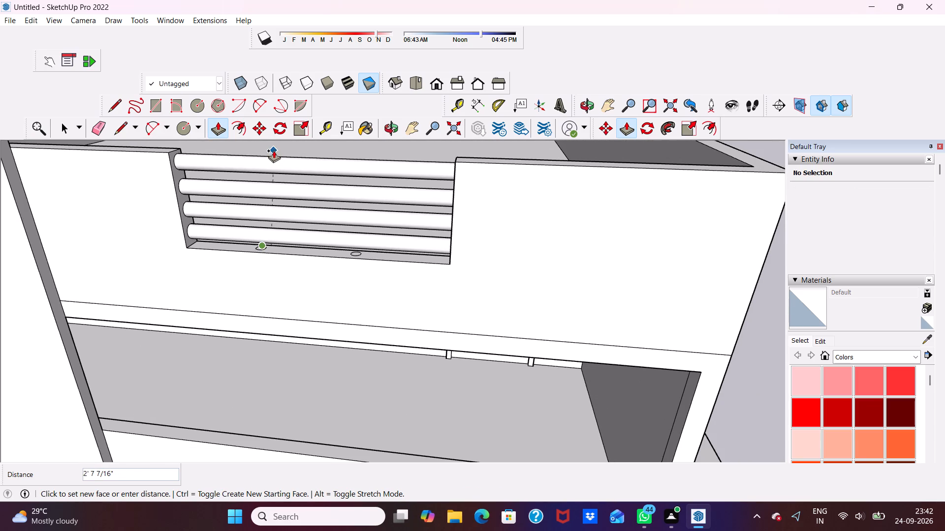
{"action": "left_click", "coordinate": [261, 151]}
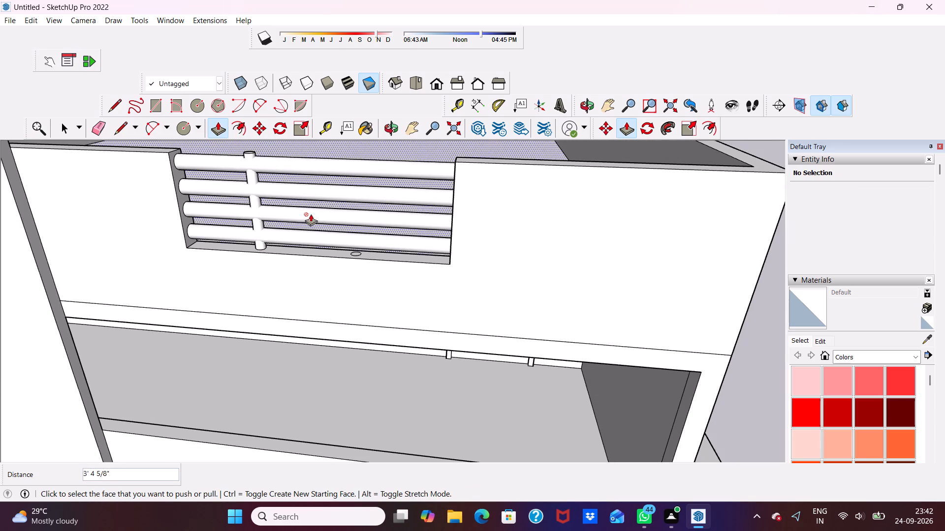
Push/Pull the copied ledge circle up about 3' 6" past the top railing bar as a second vertical post.
{"action": "scroll", "coordinate": [365, 242], "scroll_direction": "up", "scroll_amount": 13}
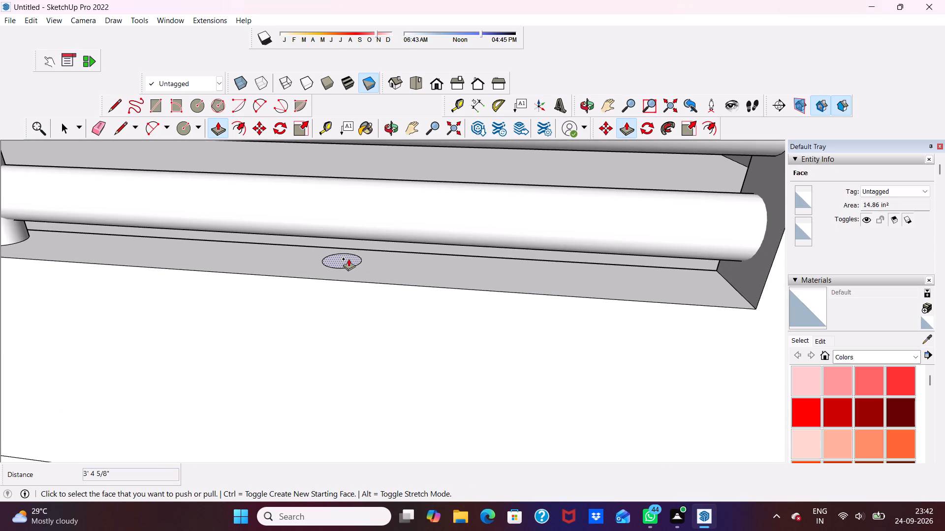
{"action": "left_click", "coordinate": [348, 259]}
{"action": "scroll", "coordinate": [346, 251], "scroll_direction": "down", "scroll_amount": 16}
{"action": "scroll", "coordinate": [339, 174], "scroll_direction": "down", "scroll_amount": 3}
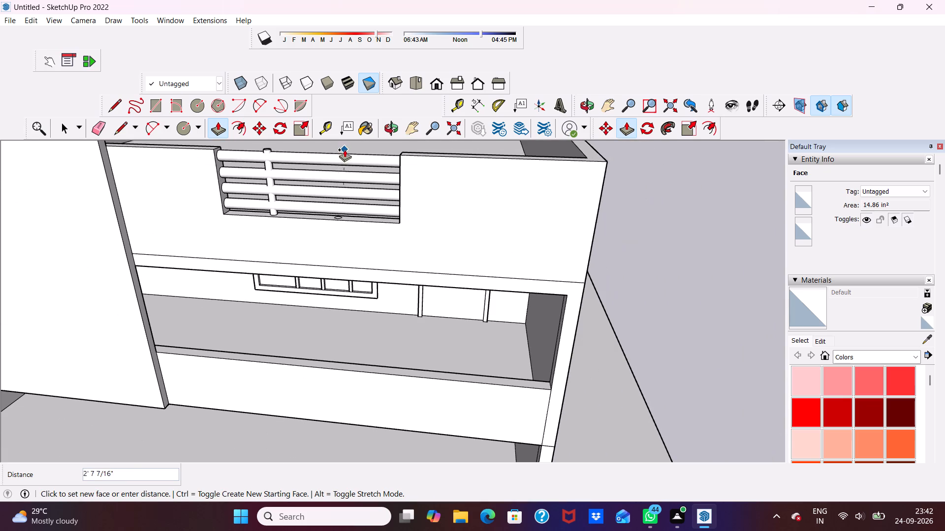
{"action": "scroll", "coordinate": [343, 147], "scroll_direction": "down", "scroll_amount": 4}
{"action": "scroll", "coordinate": [337, 138], "scroll_direction": "up", "scroll_amount": 3}
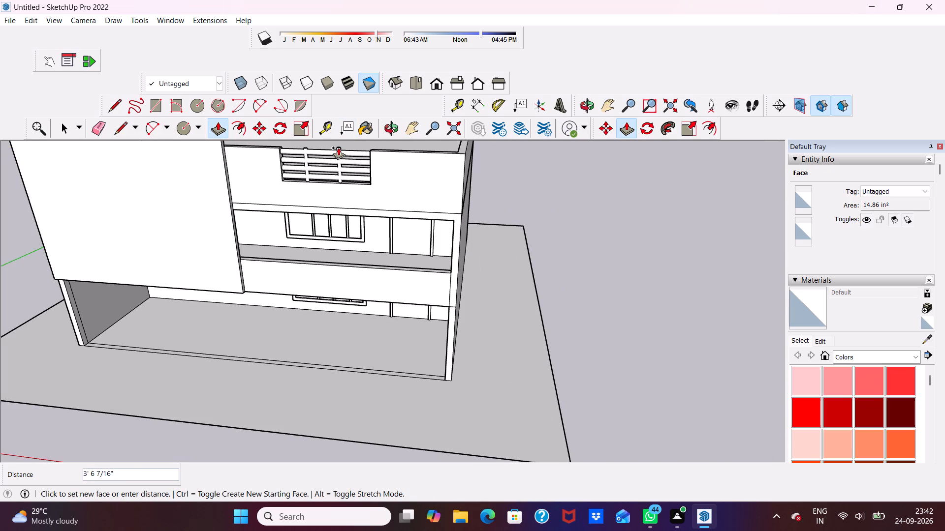
{"action": "left_click", "coordinate": [339, 148]}
{"action": "middle_click_drag", "start_coordinate": [358, 157], "coordinate": [359, 157]}
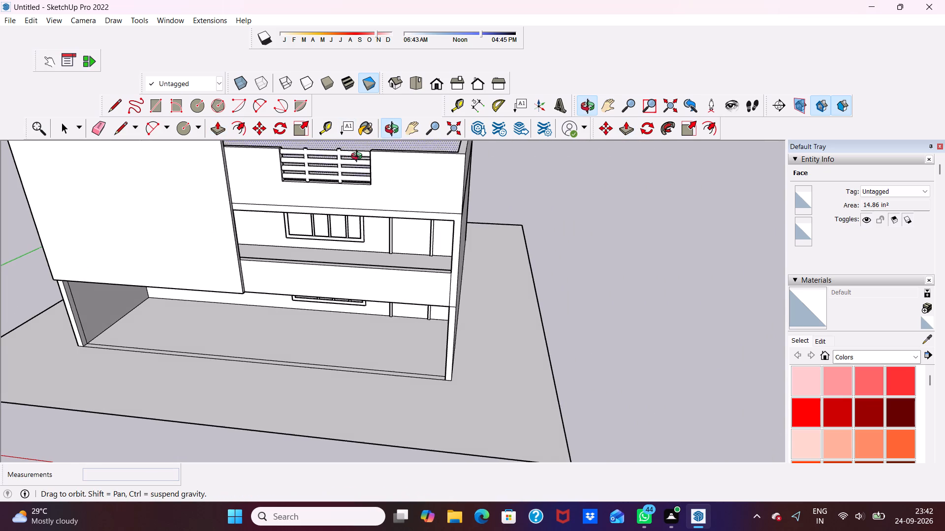
{"action": "middle_click_drag", "start_coordinate": [359, 157], "coordinate": [487, 153]}
{"action": "key", "text": "space"}
{"action": "key", "text": "space"}
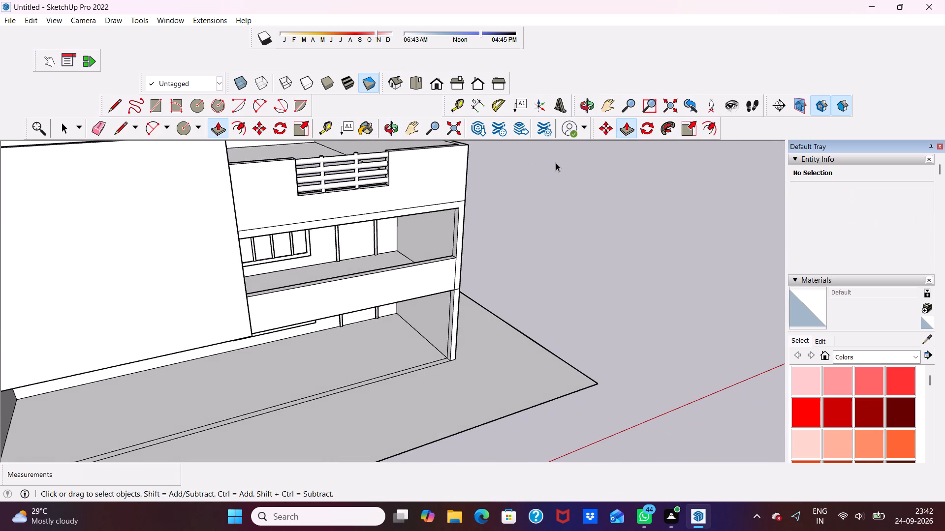
{"action": "left_click", "coordinate": [557, 163]}
Draw an upright rectangle about 1' 7" by 6" on the parapet face, meeting the bottom edge of the railed opening.
{"action": "scroll", "coordinate": [521, 215], "scroll_direction": "down", "scroll_amount": 4}
{"action": "middle_click_drag", "start_coordinate": [498, 251], "coordinate": [377, 191]}
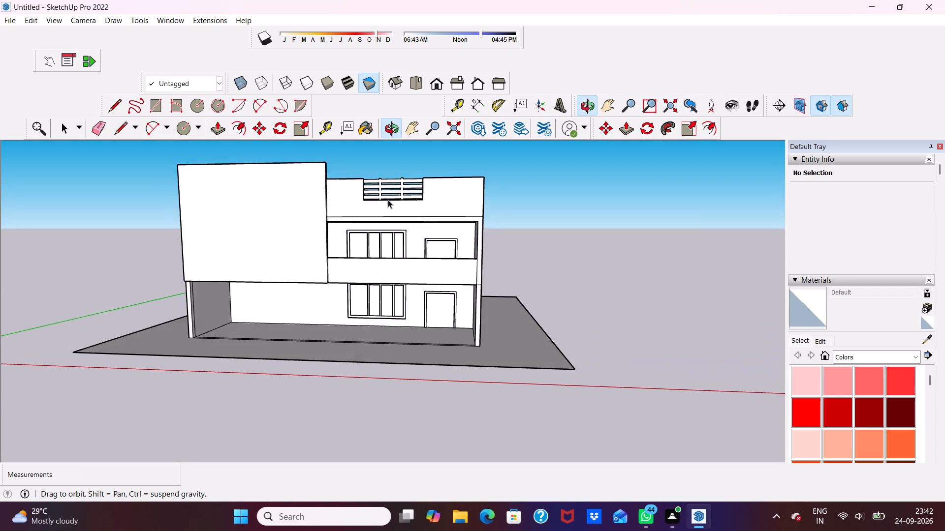
{"action": "scroll", "coordinate": [409, 213], "scroll_direction": "up", "scroll_amount": 12}
{"action": "scroll", "coordinate": [411, 217], "scroll_direction": "down", "scroll_amount": 4}
{"action": "middle_click_drag", "start_coordinate": [386, 219], "coordinate": [406, 265]}
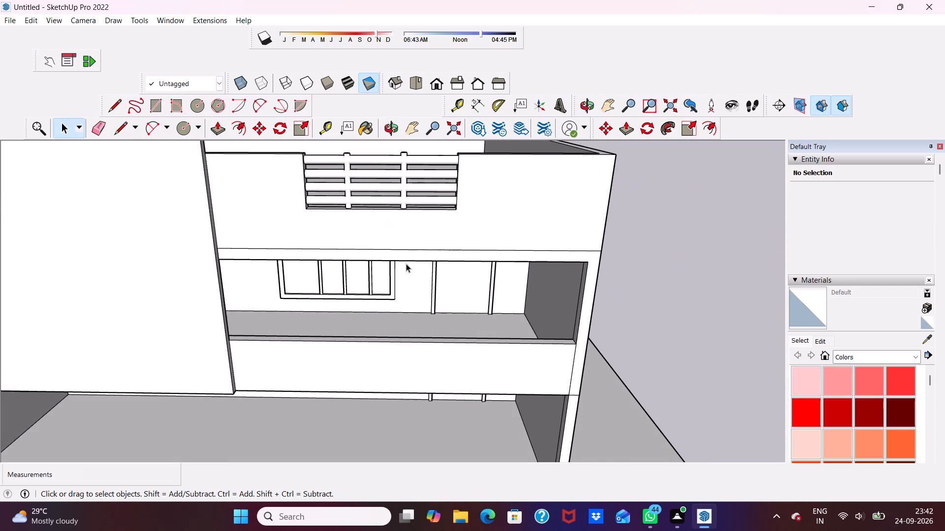
{"action": "scroll", "coordinate": [406, 264], "scroll_direction": "up", "scroll_amount": 3}
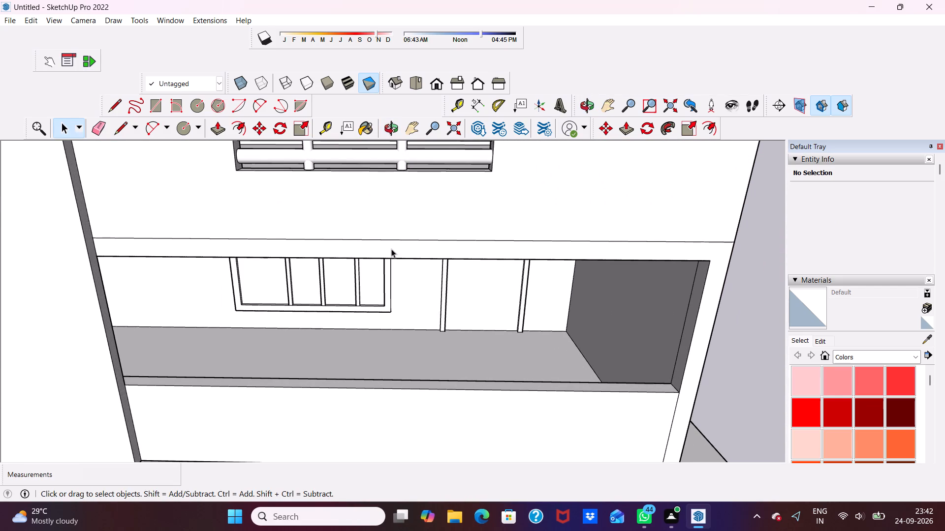
{"action": "scroll", "coordinate": [376, 238], "scroll_direction": "down", "scroll_amount": 3}
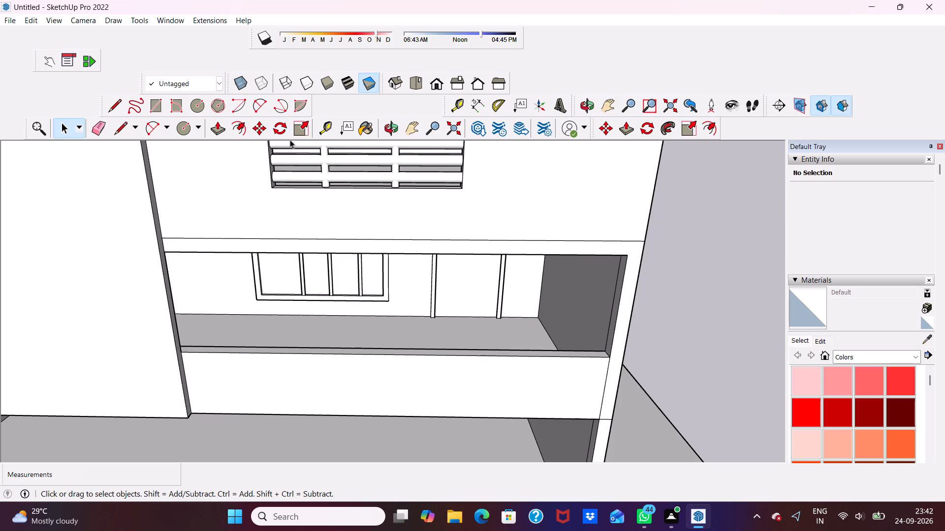
{"action": "left_click", "coordinate": [151, 101]}
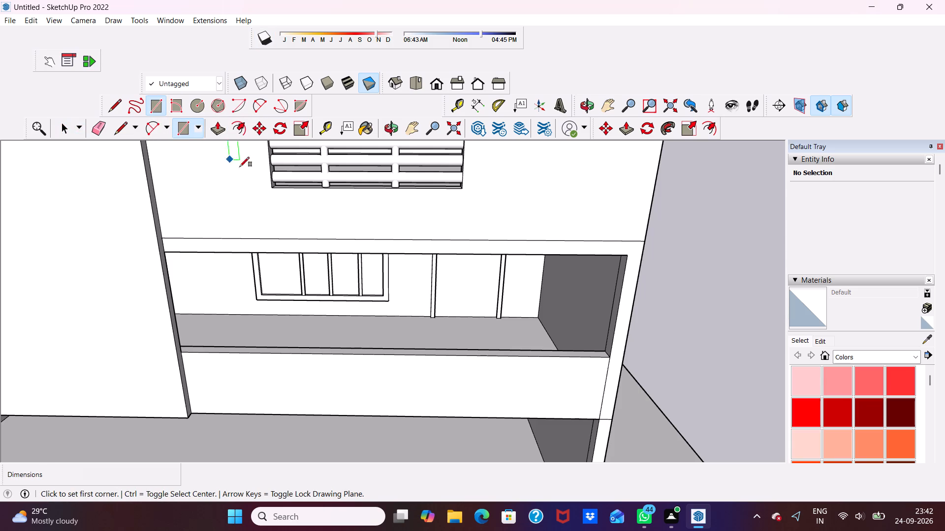
{"action": "left_click", "coordinate": [358, 220]}
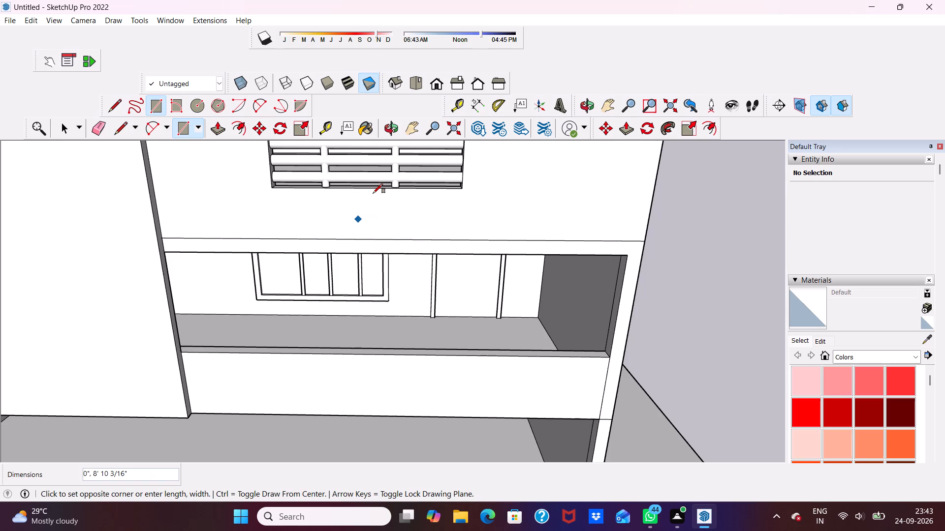
{"action": "scroll", "coordinate": [374, 188], "scroll_direction": "down", "scroll_amount": 5}
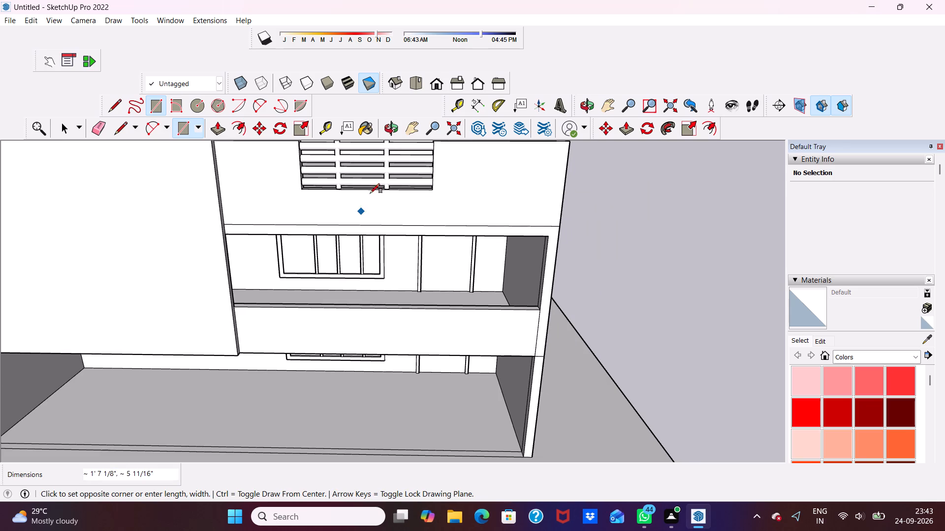
{"action": "scroll", "coordinate": [368, 190], "scroll_direction": "up", "scroll_amount": 4}
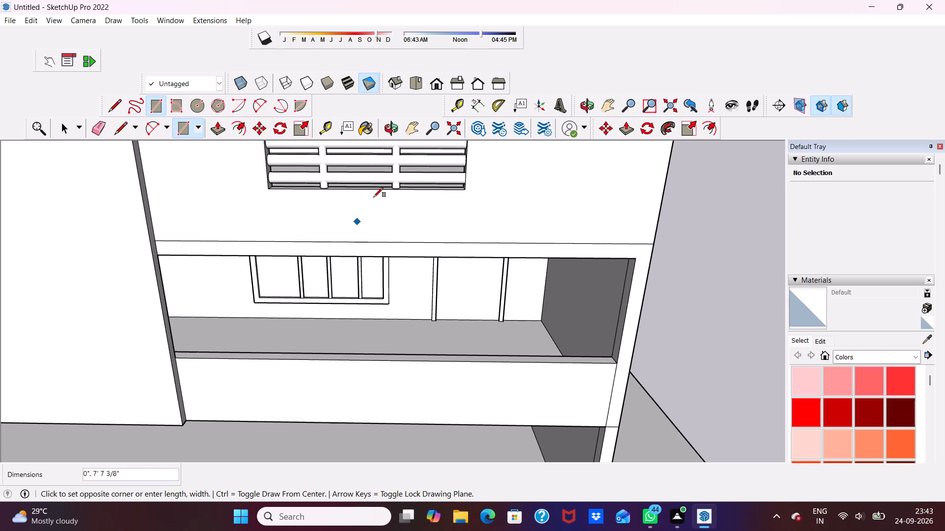
{"action": "scroll", "coordinate": [367, 194], "scroll_direction": "up", "scroll_amount": 4}
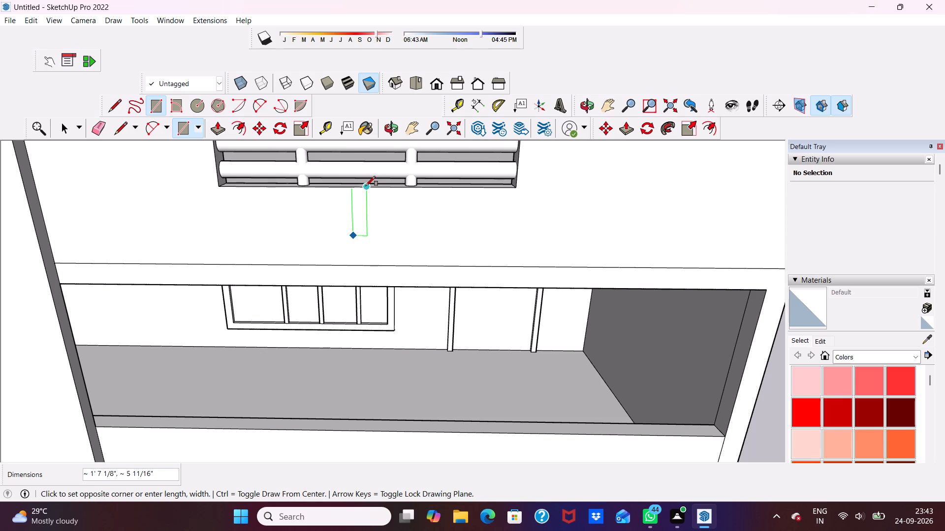
{"action": "left_click", "coordinate": [365, 185]}
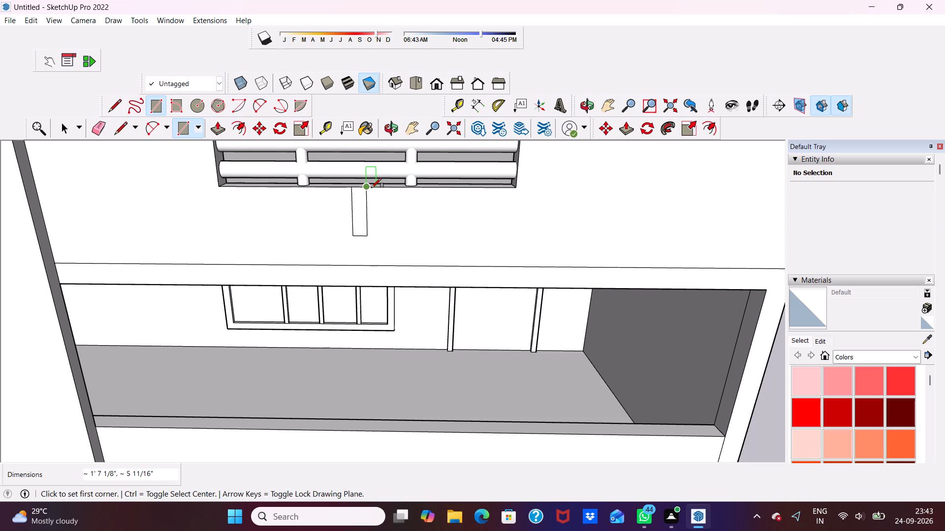
Copy the small rectangle twice along the red axis, 1' 3" and then another 1' 2", making three strips below the opening.
{"action": "key", "text": "space"}
{"action": "double_click", "coordinate": [356, 211]}
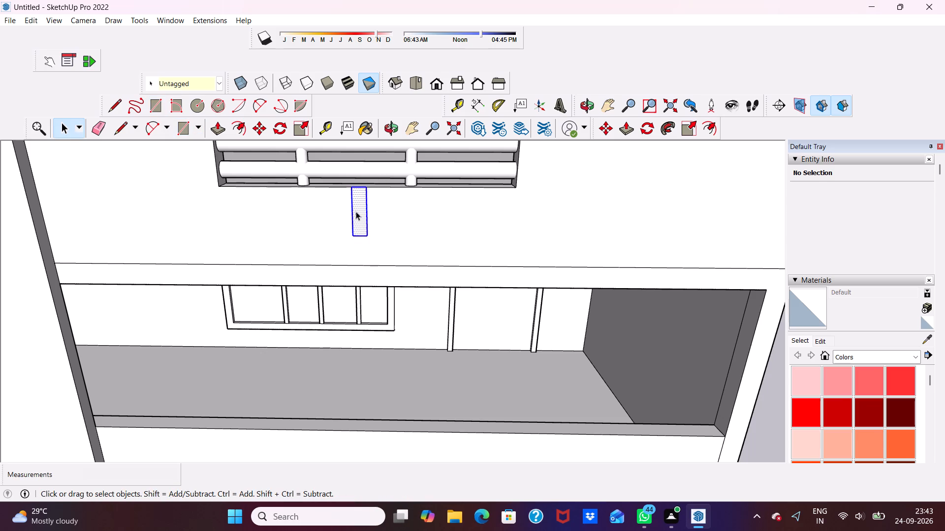
{"action": "left_click", "coordinate": [263, 127]}
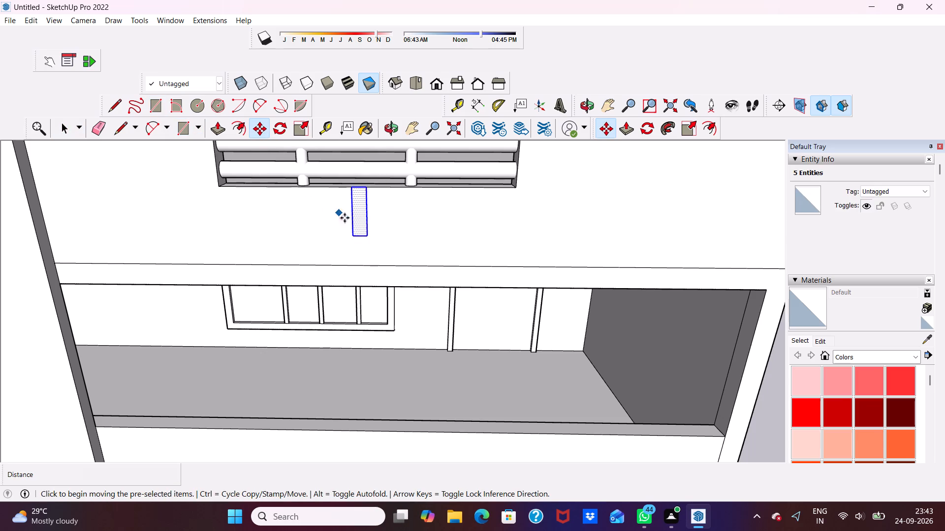
{"action": "left_click", "coordinate": [367, 235]}
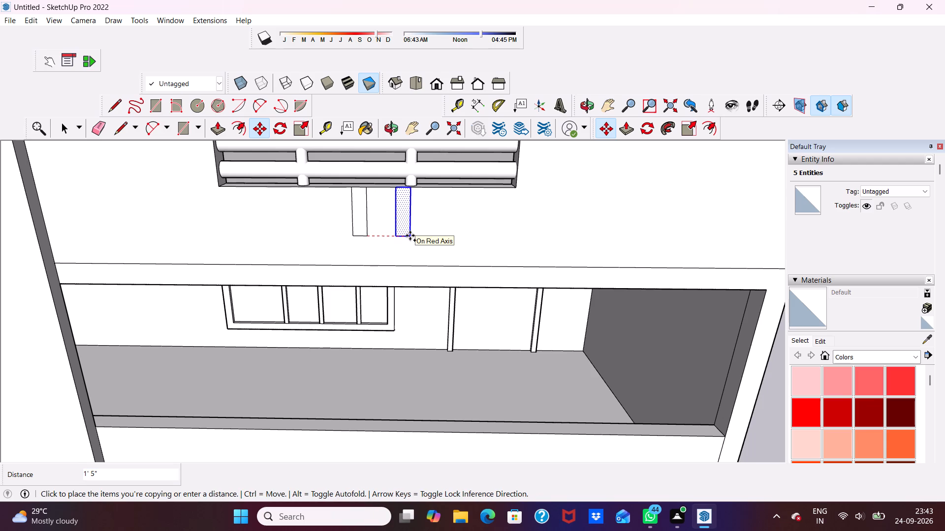
{"action": "left_click", "coordinate": [405, 236]}
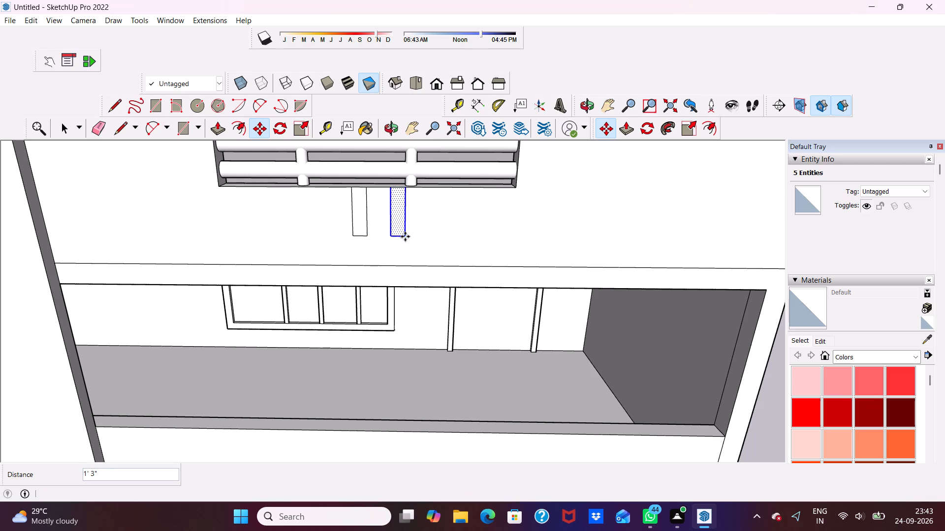
{"action": "left_click", "coordinate": [405, 236]}
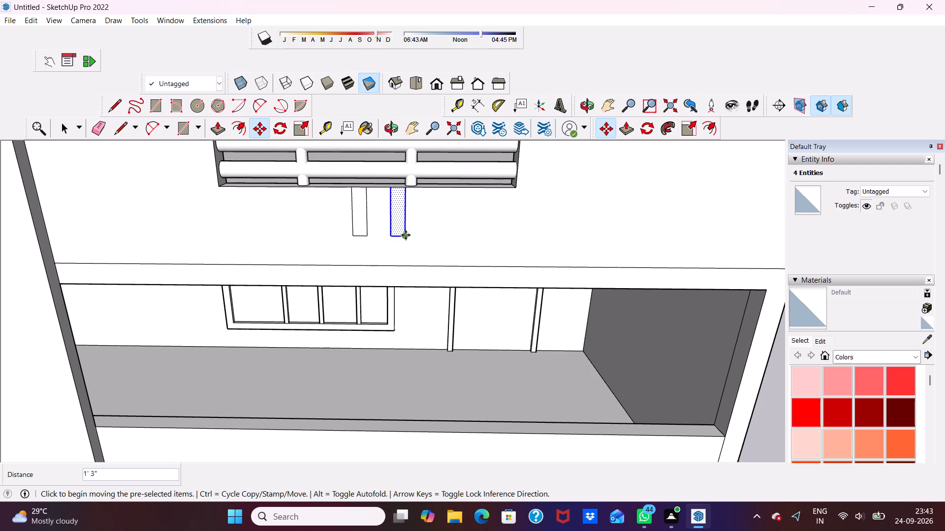
{"action": "left_click", "coordinate": [406, 235]}
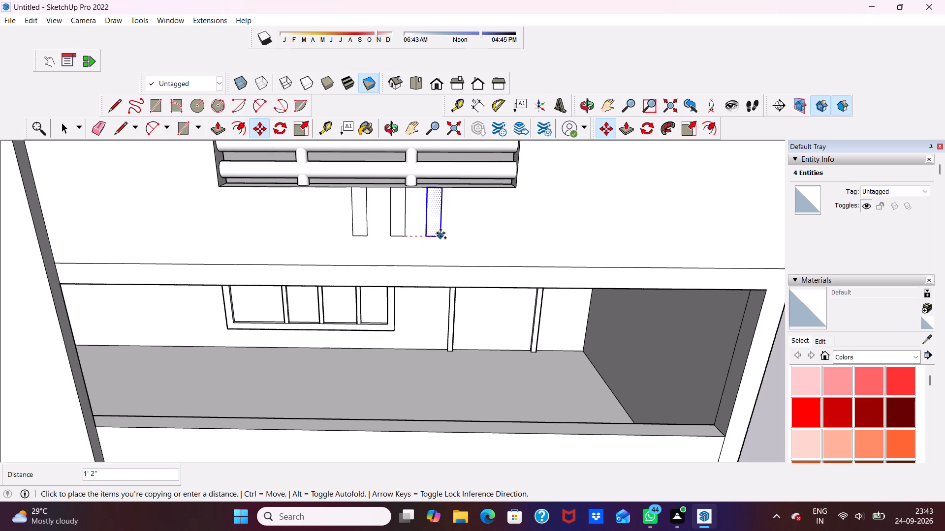
{"action": "left_click", "coordinate": [441, 233]}
{"action": "key", "text": "space"}
{"action": "key", "text": "space"}
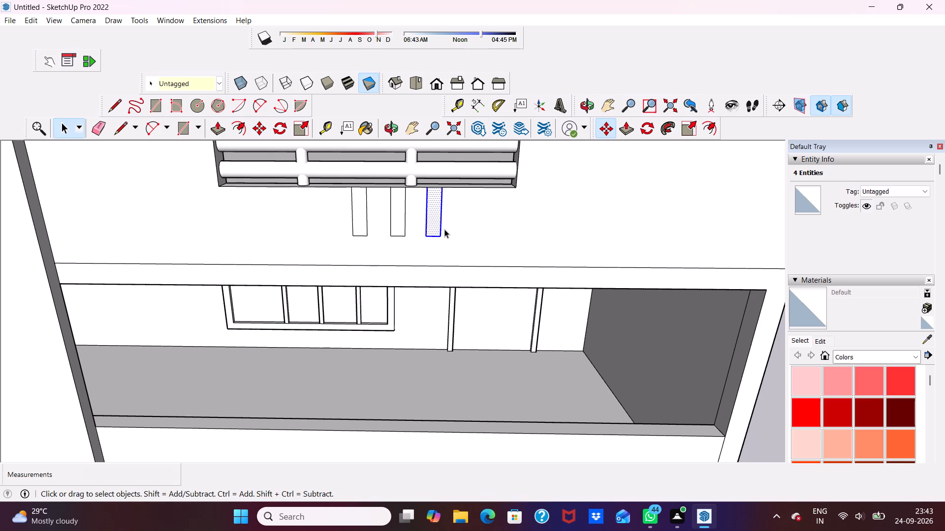
Push/Pull the last copied strip, farthest from the large panel, 3" out from the parapet face.
{"action": "left_click", "coordinate": [213, 123]}
{"action": "scroll", "coordinate": [470, 191], "scroll_direction": "up", "scroll_amount": 3}
{"action": "left_click", "coordinate": [427, 209]}
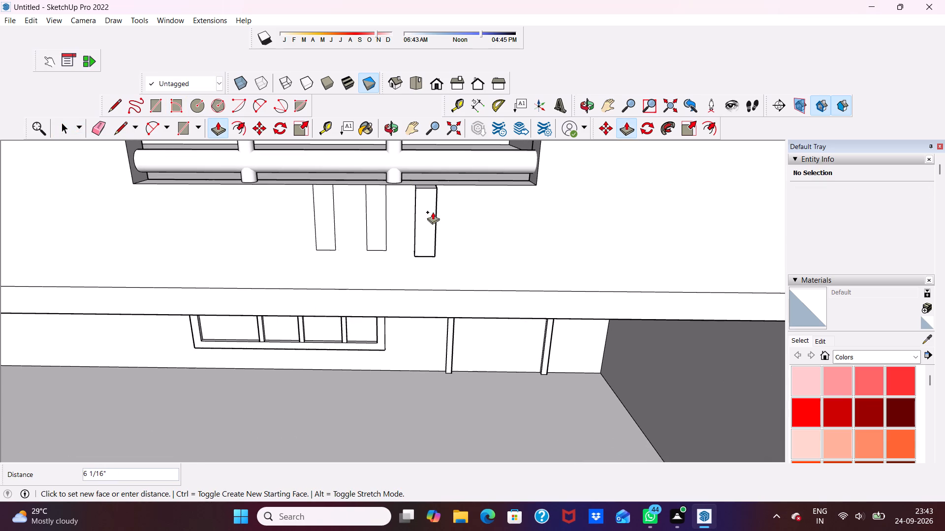
{"action": "type", "text": "3\""}
{"action": "key", "text": "Return"}
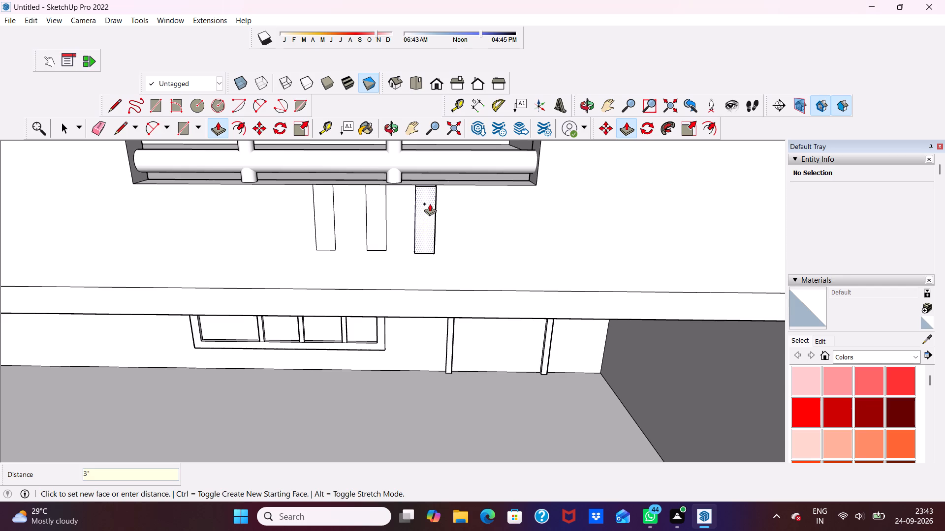
Push/Pull the other two strips below the railed opening outward 3" to match the first raised strip.
{"action": "scroll", "coordinate": [430, 204], "scroll_direction": "down", "scroll_amount": 3}
{"action": "scroll", "coordinate": [386, 216], "scroll_direction": "up", "scroll_amount": 5}
{"action": "left_click", "coordinate": [387, 218]}
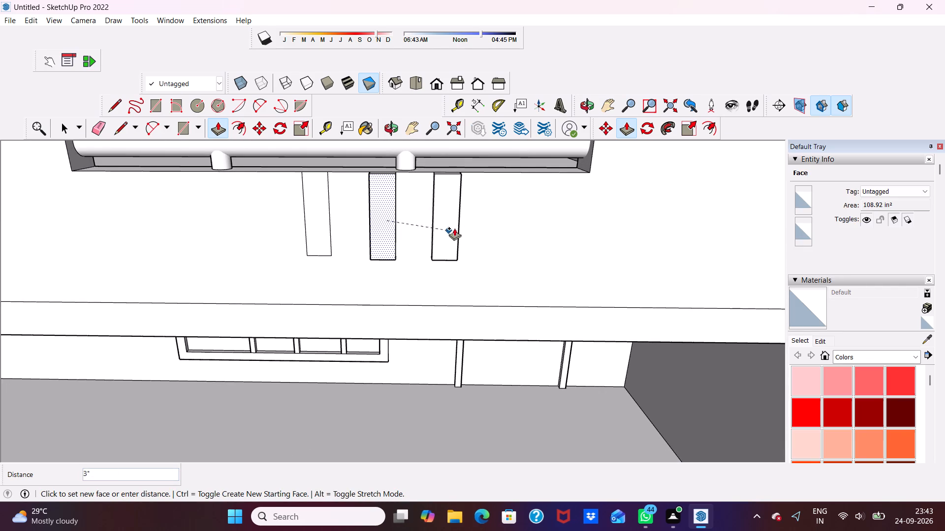
{"action": "left_click", "coordinate": [456, 228]}
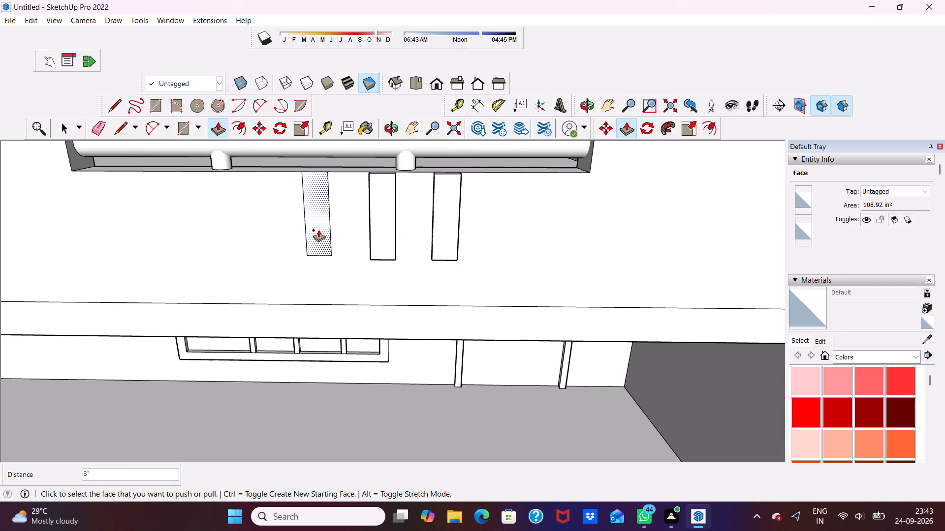
{"action": "left_click", "coordinate": [318, 230]}
{"action": "left_click", "coordinate": [385, 230]}
{"action": "scroll", "coordinate": [370, 226], "scroll_direction": "down", "scroll_amount": 4}
{"action": "middle_click_drag", "start_coordinate": [370, 226], "coordinate": [354, 291]}
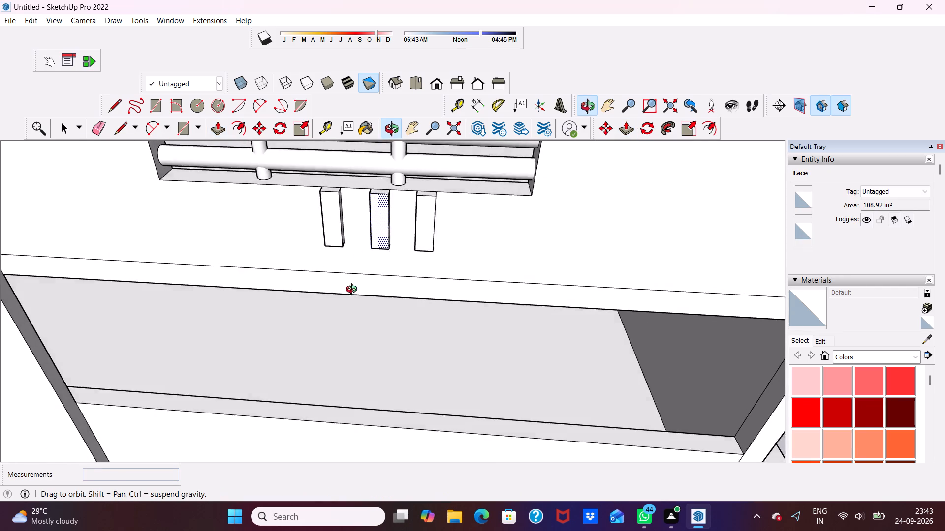
Push/Pull the top face of the raised strip nearest the large panel upward about 1' 6" in front of the railing.
{"action": "middle_click_drag", "start_coordinate": [354, 291], "coordinate": [314, 346]}
{"action": "scroll", "coordinate": [332, 194], "scroll_direction": "up", "scroll_amount": 4}
{"action": "left_click", "coordinate": [338, 190]}
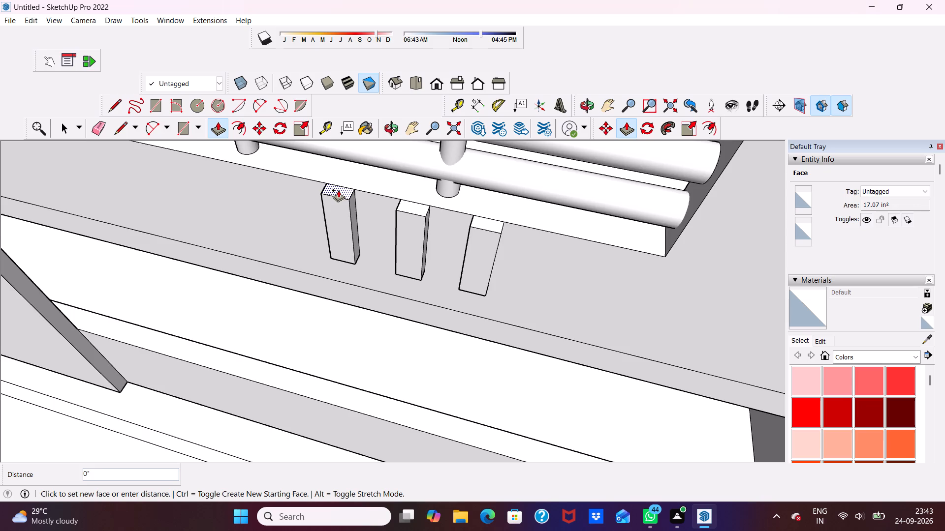
{"action": "scroll", "coordinate": [338, 190], "scroll_direction": "down", "scroll_amount": 7}
{"action": "scroll", "coordinate": [345, 183], "scroll_direction": "up", "scroll_amount": 1}
{"action": "scroll", "coordinate": [345, 183], "scroll_direction": "down", "scroll_amount": 13}
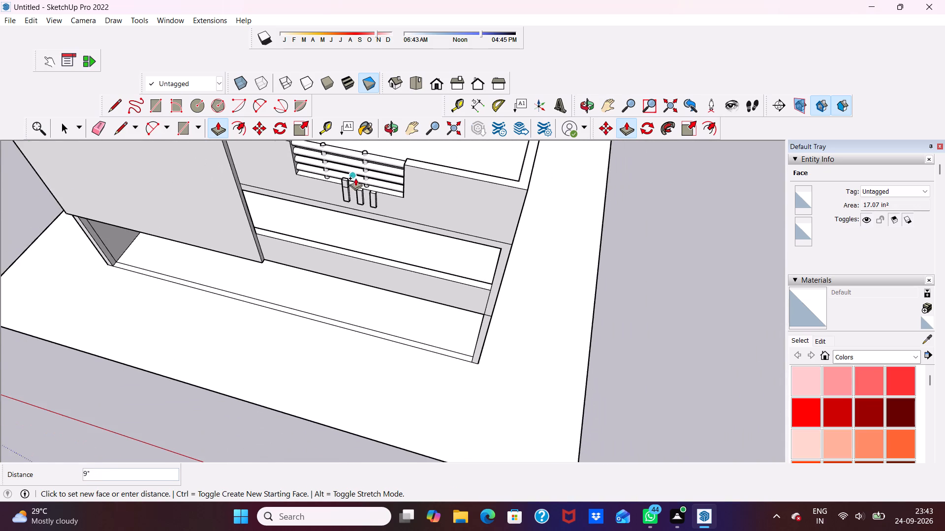
{"action": "scroll", "coordinate": [355, 178], "scroll_direction": "down", "scroll_amount": 1}
{"action": "middle_click_drag", "start_coordinate": [356, 176], "coordinate": [388, 130]}
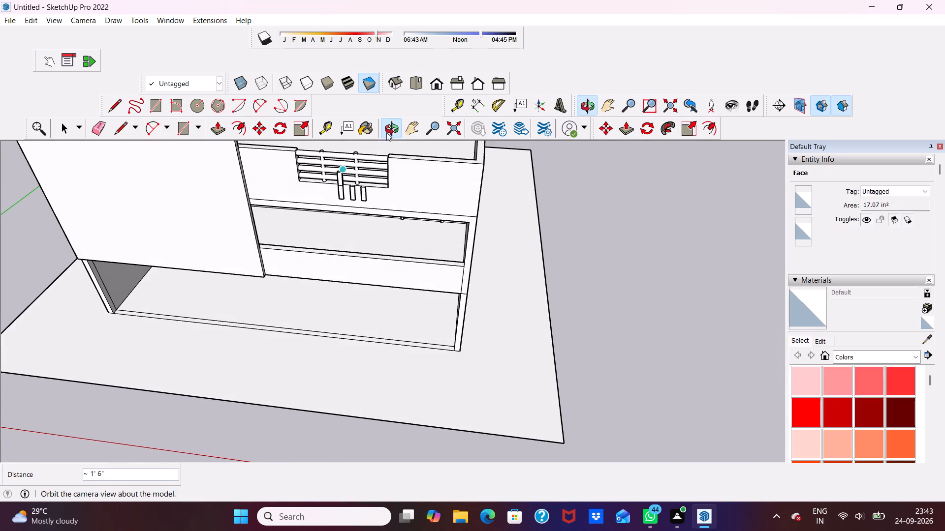
{"action": "left_click", "coordinate": [356, 174]}
Push/Pull the tops of the other two strips up about 1' 6" to match the height of the extended strip.
{"action": "scroll", "coordinate": [362, 193], "scroll_direction": "up", "scroll_amount": 20}
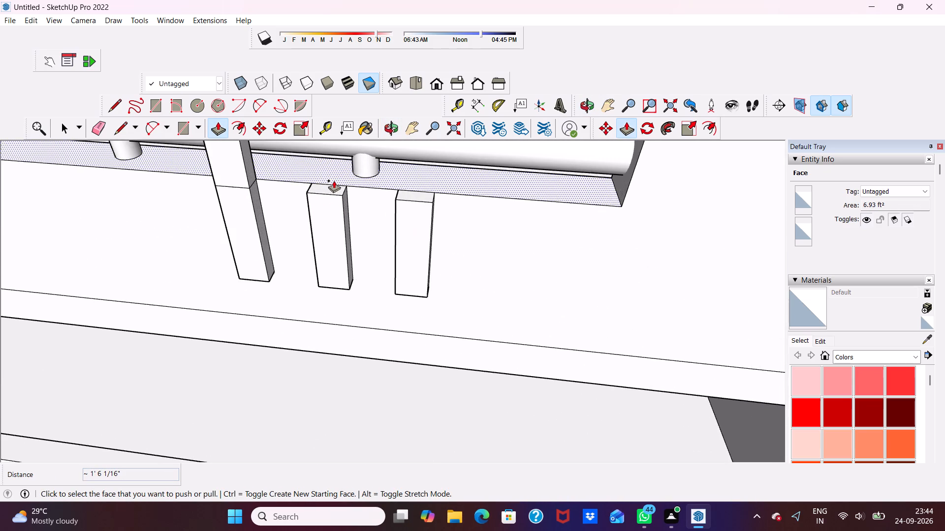
{"action": "left_click", "coordinate": [328, 187]}
{"action": "scroll", "coordinate": [328, 187], "scroll_direction": "down", "scroll_amount": 15}
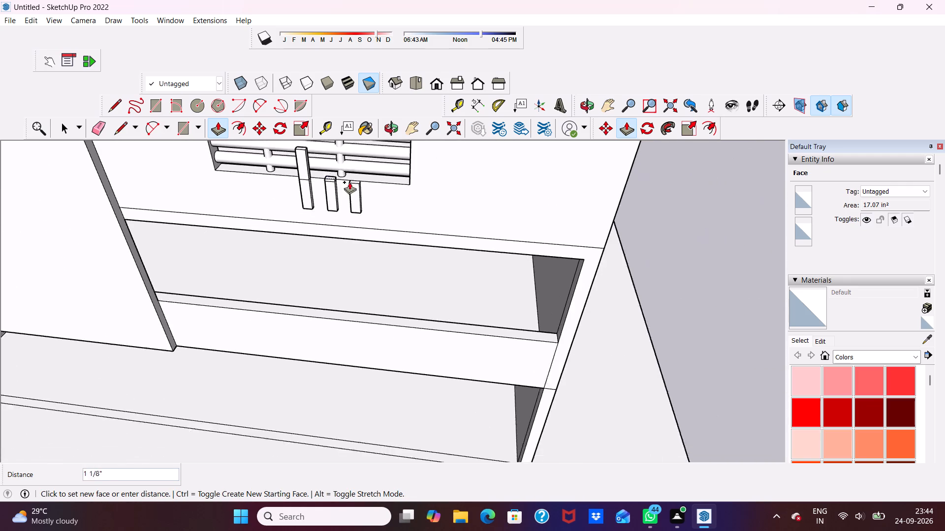
{"action": "scroll", "coordinate": [349, 182], "scroll_direction": "down", "scroll_amount": 1}
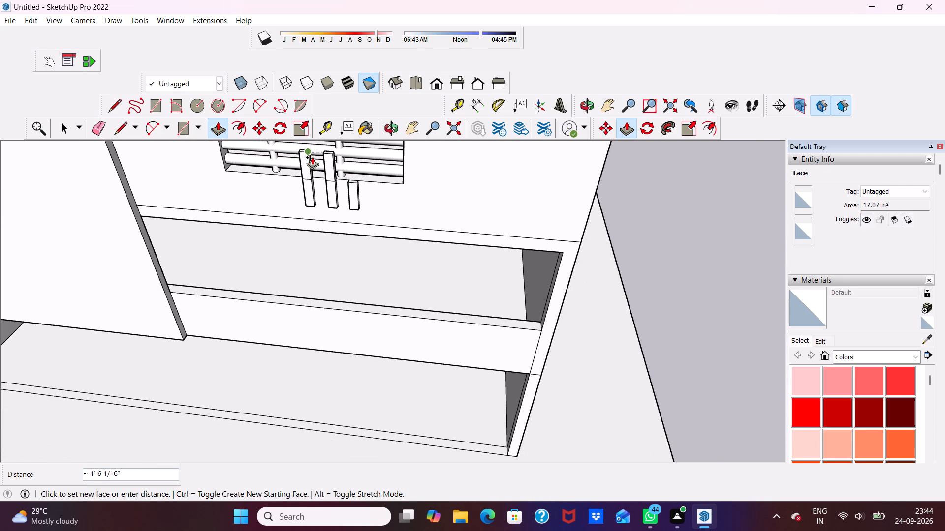
{"action": "left_click", "coordinate": [311, 154]}
{"action": "scroll", "coordinate": [380, 184], "scroll_direction": "up", "scroll_amount": 3}
{"action": "scroll", "coordinate": [346, 162], "scroll_direction": "up", "scroll_amount": 3}
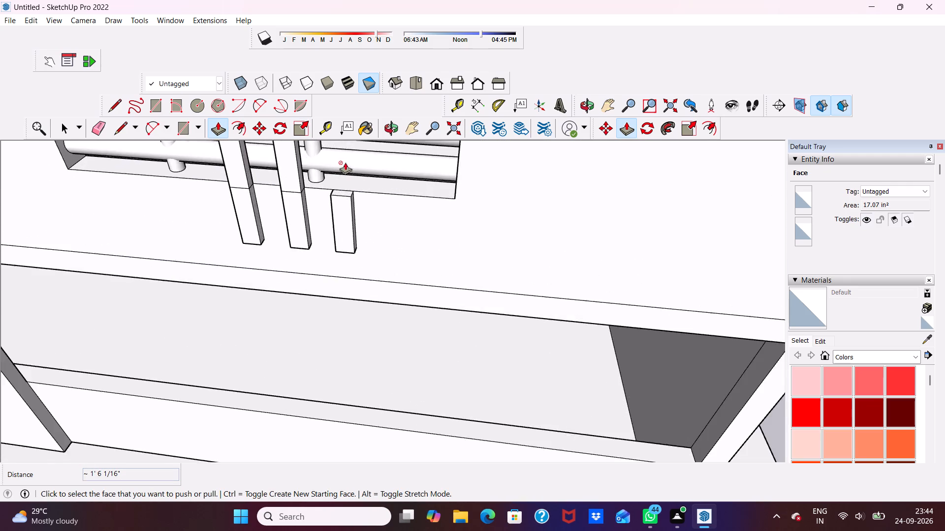
{"action": "scroll", "coordinate": [345, 162], "scroll_direction": "up", "scroll_amount": 6}
{"action": "left_click", "coordinate": [346, 192]}
{"action": "scroll", "coordinate": [348, 189], "scroll_direction": "down", "scroll_amount": 3}
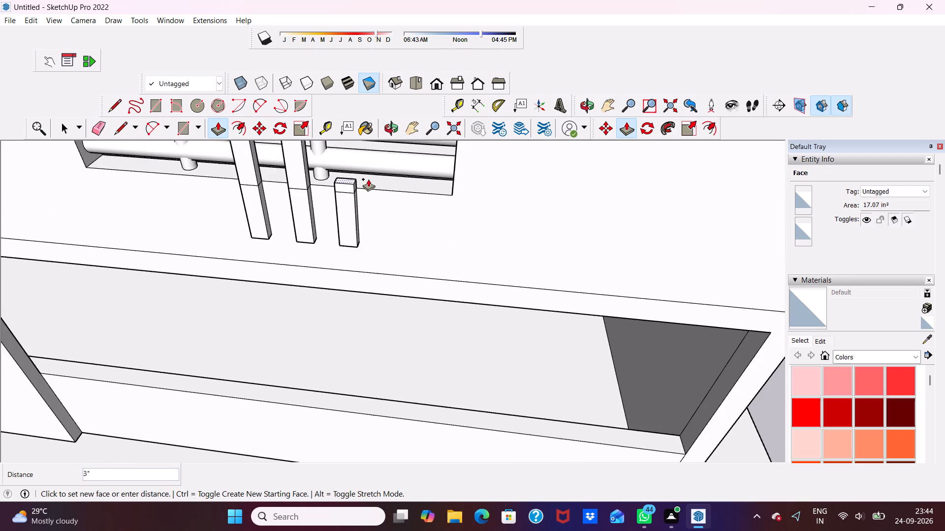
{"action": "scroll", "coordinate": [368, 179], "scroll_direction": "down", "scroll_amount": 11}
{"action": "left_click", "coordinate": [330, 150]}
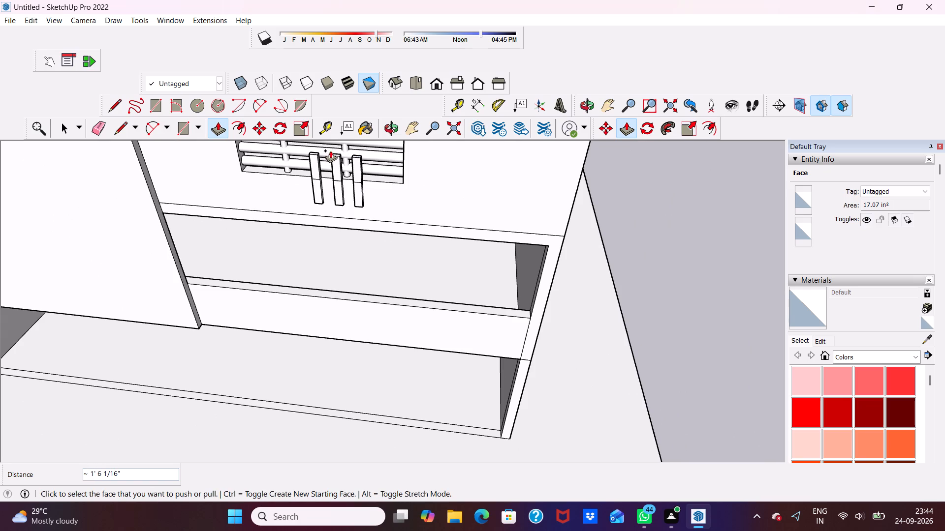
{"action": "scroll", "coordinate": [349, 177], "scroll_direction": "up", "scroll_amount": 4}
Erase the leftover seam lines across the front faces and the sides facing the large panel's opposite end on the three extended strips.
{"action": "key", "text": "space"}
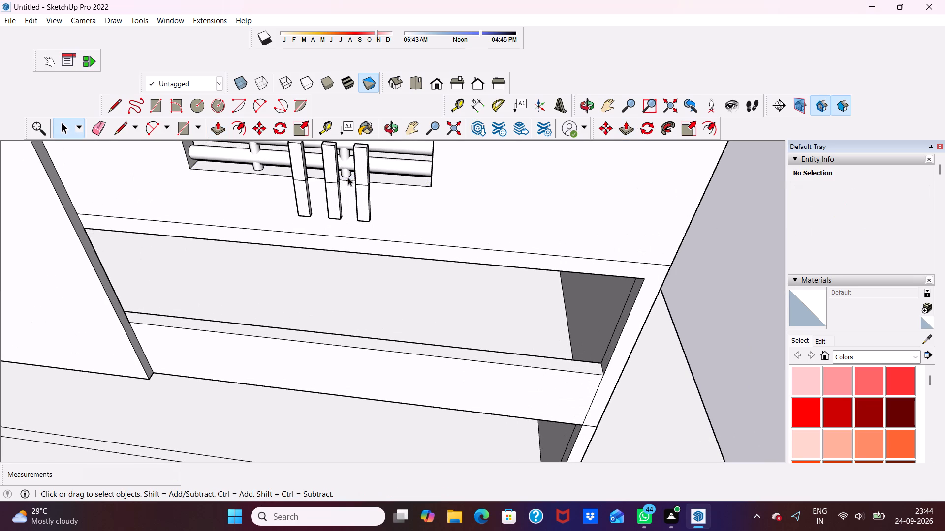
{"action": "left_click", "coordinate": [93, 124]}
{"action": "scroll", "coordinate": [233, 171], "scroll_direction": "up", "scroll_amount": 7}
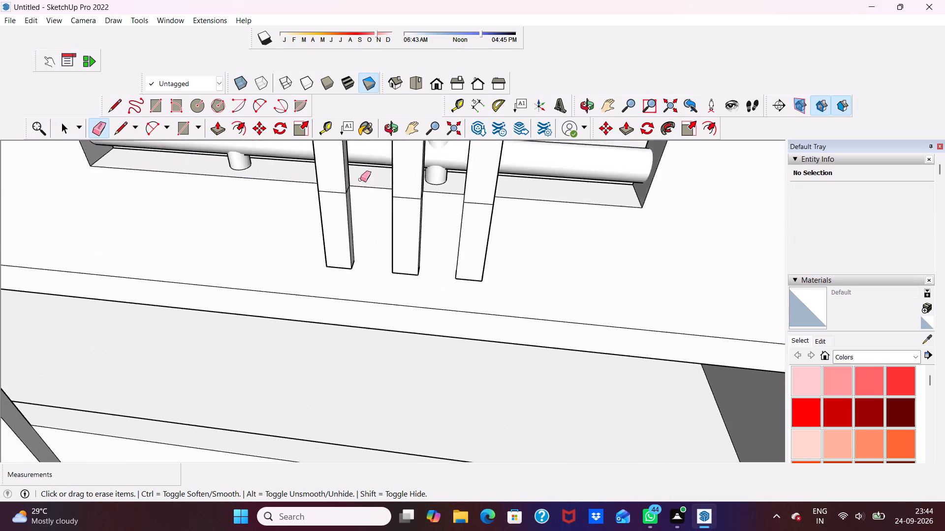
{"action": "scroll", "coordinate": [360, 179], "scroll_direction": "up", "scroll_amount": 2}
{"action": "left_click", "coordinate": [322, 193]}
{"action": "scroll", "coordinate": [346, 194], "scroll_direction": "down", "scroll_amount": 1}
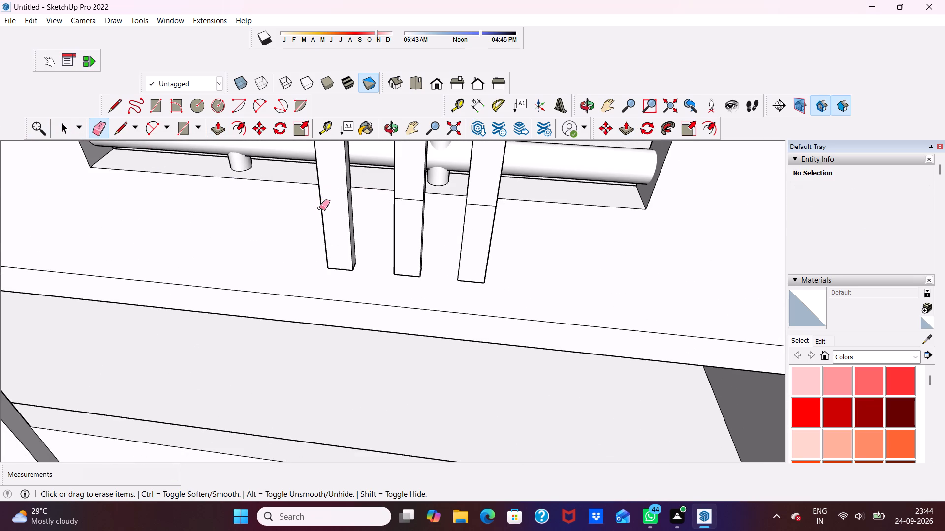
{"action": "middle_click_drag", "start_coordinate": [319, 208], "coordinate": [216, 191]}
{"action": "scroll", "coordinate": [398, 206], "scroll_direction": "up", "scroll_amount": 4}
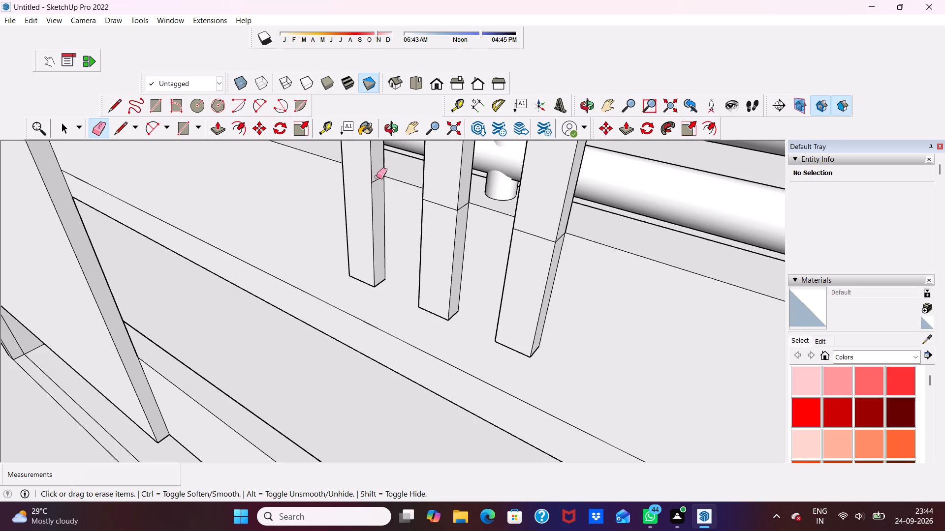
{"action": "left_click", "coordinate": [377, 177]}
{"action": "left_click", "coordinate": [440, 205]}
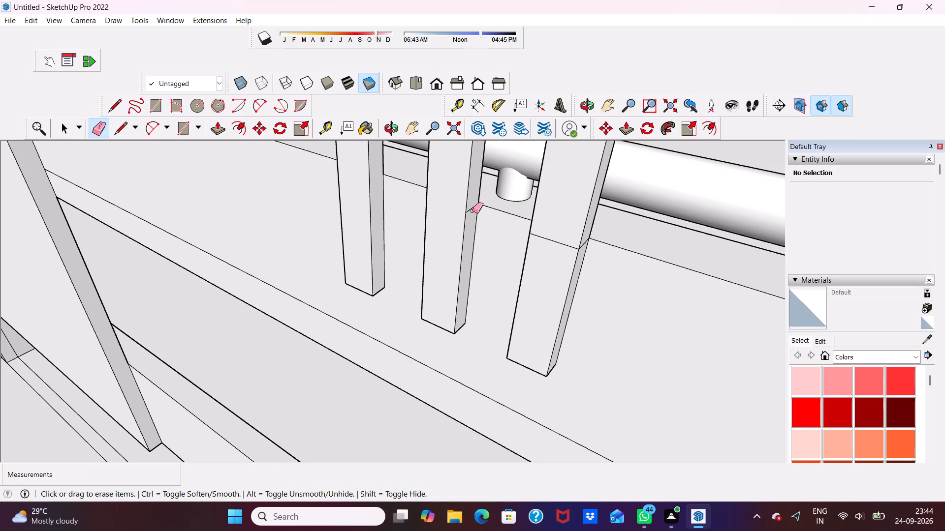
{"action": "left_click", "coordinate": [472, 208]}
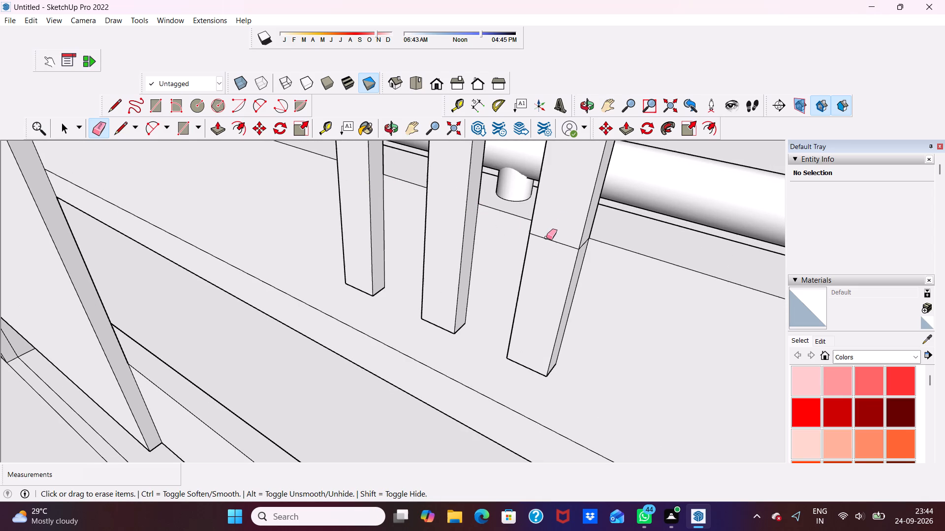
{"action": "left_click", "coordinate": [546, 238]}
{"action": "left_click", "coordinate": [585, 243]}
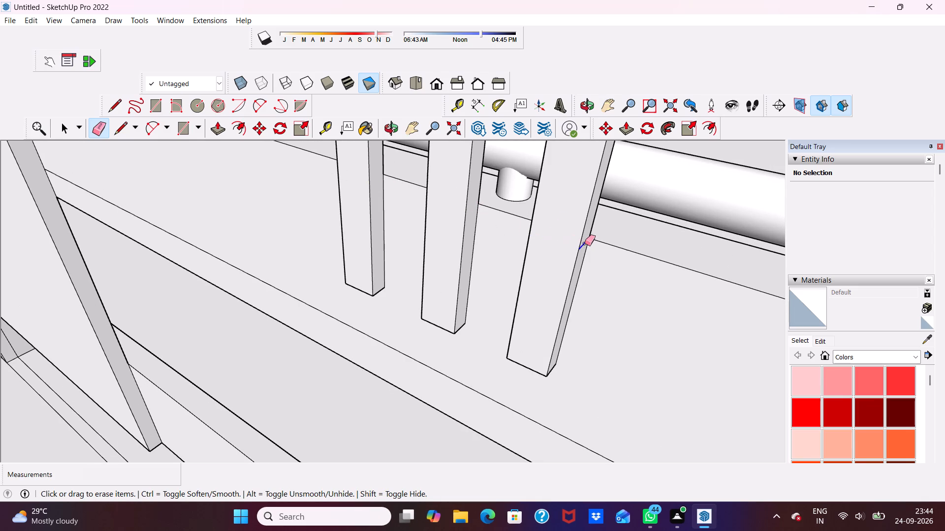
Erase the remaining seam lines across the other side faces of the three strips at the opening's bottom edge.
{"action": "scroll", "coordinate": [465, 244], "scroll_direction": "down", "scroll_amount": 2}
{"action": "middle_click_drag", "start_coordinate": [465, 243], "coordinate": [652, 173]}
{"action": "scroll", "coordinate": [478, 231], "scroll_direction": "up", "scroll_amount": 4}
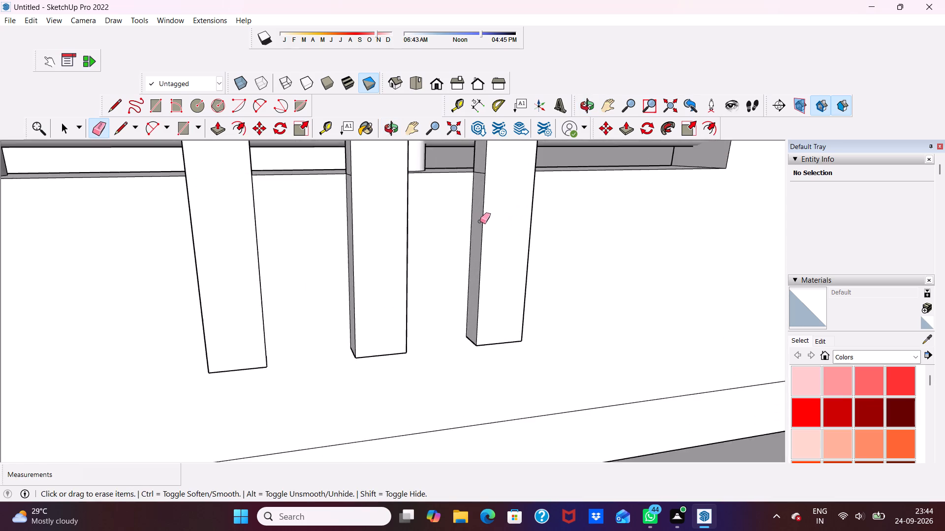
{"action": "scroll", "coordinate": [480, 221], "scroll_direction": "up", "scroll_amount": 6}
{"action": "left_click", "coordinate": [474, 166]}
{"action": "scroll", "coordinate": [222, 240], "scroll_direction": "down", "scroll_amount": 4}
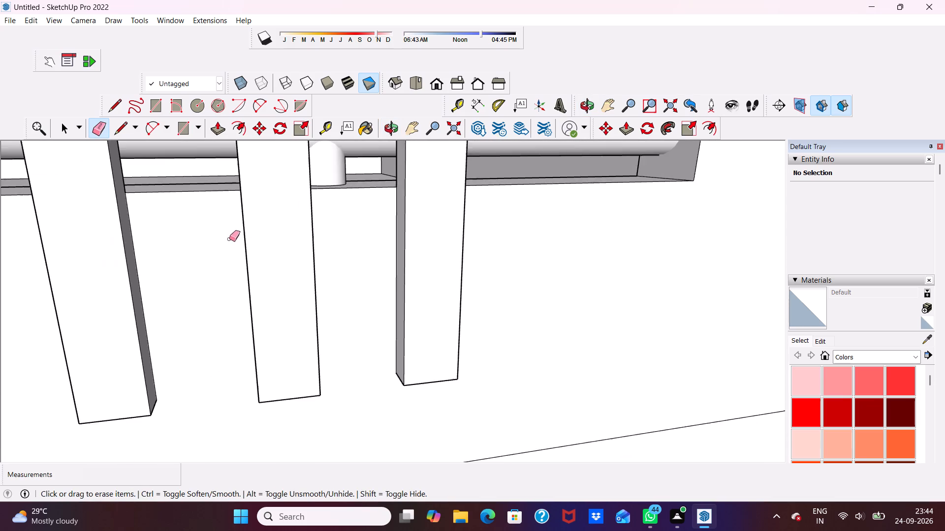
{"action": "middle_click_drag", "start_coordinate": [230, 239], "coordinate": [370, 204]}
{"action": "scroll", "coordinate": [314, 195], "scroll_direction": "up", "scroll_amount": 2}
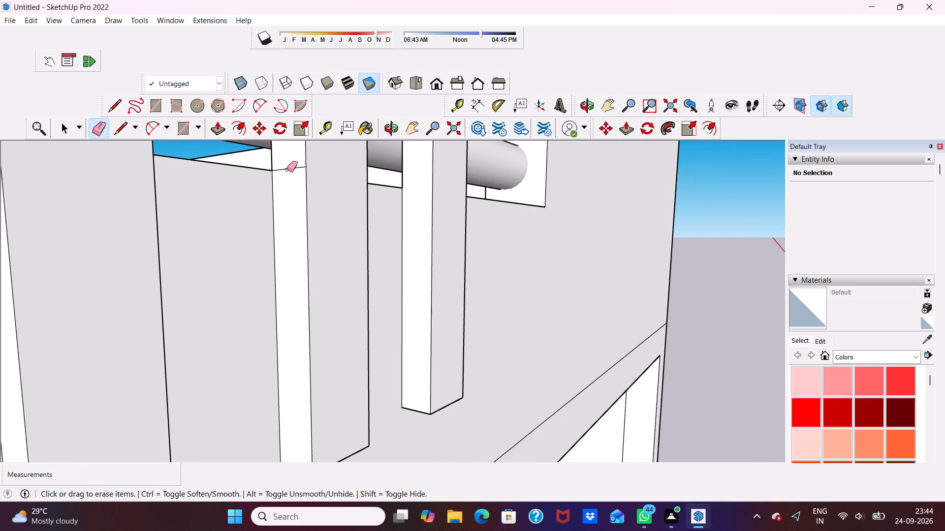
{"action": "left_click", "coordinate": [288, 168]}
{"action": "scroll", "coordinate": [233, 187], "scroll_direction": "down", "scroll_amount": 11}
{"action": "middle_click_drag", "start_coordinate": [228, 227], "coordinate": [231, 228]}
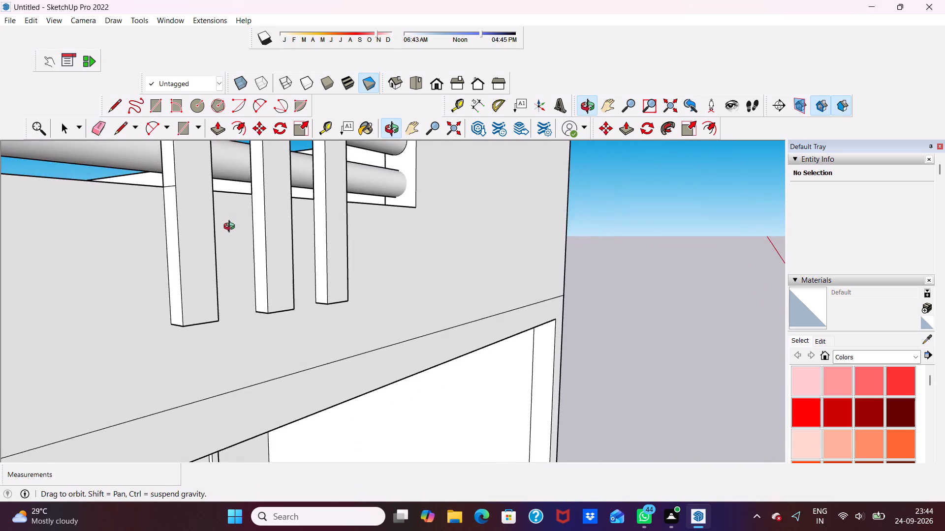
{"action": "middle_click_drag", "start_coordinate": [231, 228], "coordinate": [336, 243]}
{"action": "scroll", "coordinate": [290, 220], "scroll_direction": "up", "scroll_amount": 4}
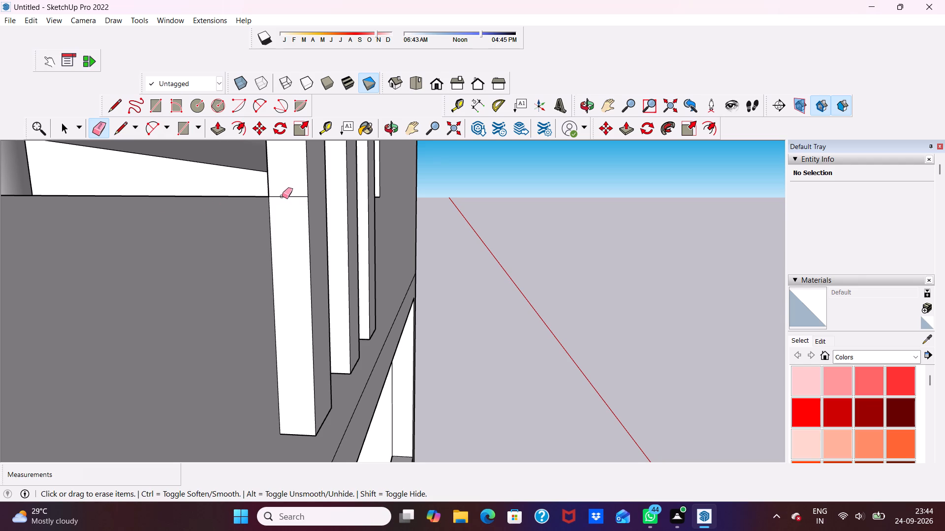
{"action": "left_click", "coordinate": [282, 196]}
{"action": "scroll", "coordinate": [260, 204], "scroll_direction": "down", "scroll_amount": 4}
{"action": "middle_click_drag", "start_coordinate": [282, 218], "coordinate": [135, 233]}
{"action": "scroll", "coordinate": [88, 242], "scroll_direction": "down", "scroll_amount": 4}
{"action": "scroll", "coordinate": [88, 242], "scroll_direction": "up", "scroll_amount": 1}
{"action": "scroll", "coordinate": [88, 243], "scroll_direction": "down", "scroll_amount": 8}
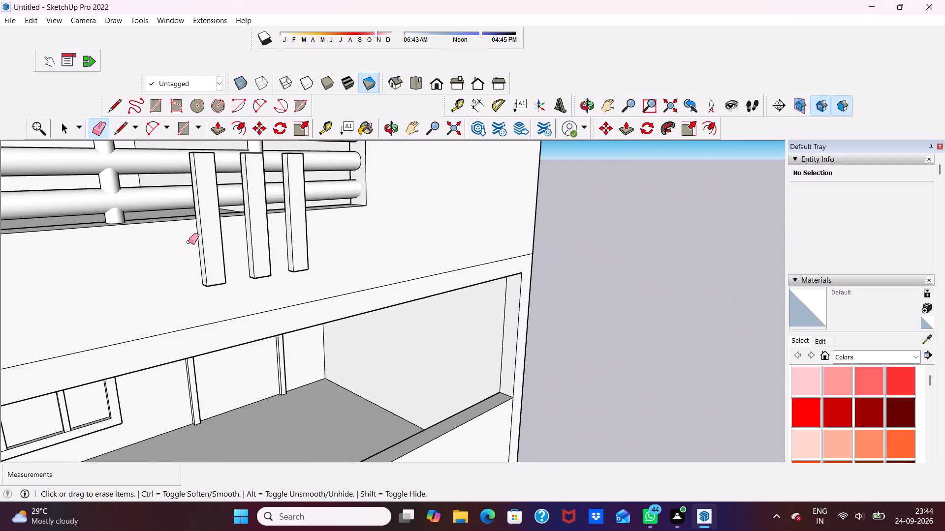
{"action": "middle_click_drag", "start_coordinate": [196, 245], "coordinate": [94, 242]}
{"action": "scroll", "coordinate": [128, 230], "scroll_direction": "down", "scroll_amount": 4}
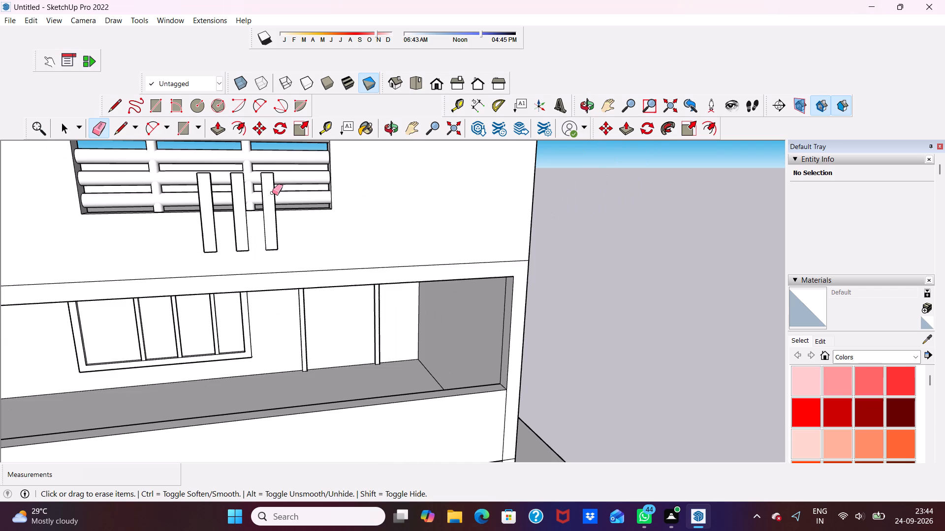
{"action": "left_click", "coordinate": [272, 193]}
{"action": "key", "text": "space"}
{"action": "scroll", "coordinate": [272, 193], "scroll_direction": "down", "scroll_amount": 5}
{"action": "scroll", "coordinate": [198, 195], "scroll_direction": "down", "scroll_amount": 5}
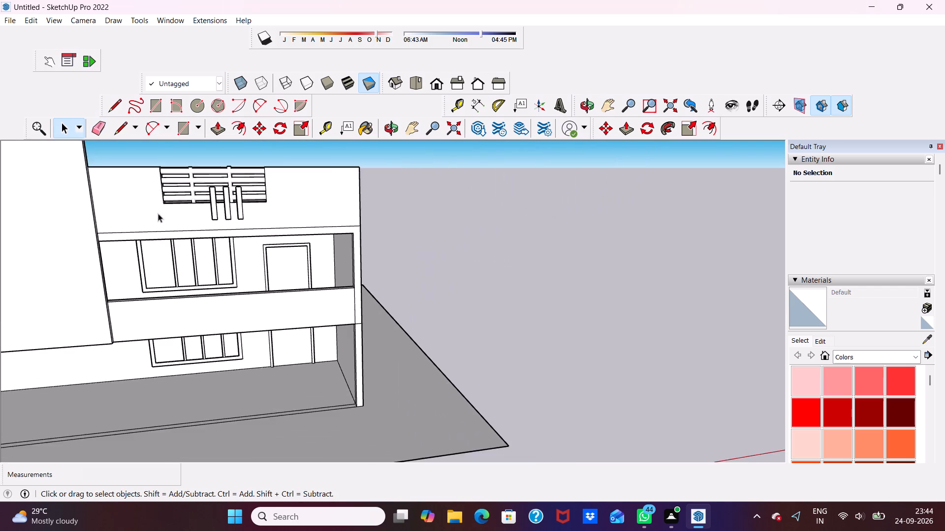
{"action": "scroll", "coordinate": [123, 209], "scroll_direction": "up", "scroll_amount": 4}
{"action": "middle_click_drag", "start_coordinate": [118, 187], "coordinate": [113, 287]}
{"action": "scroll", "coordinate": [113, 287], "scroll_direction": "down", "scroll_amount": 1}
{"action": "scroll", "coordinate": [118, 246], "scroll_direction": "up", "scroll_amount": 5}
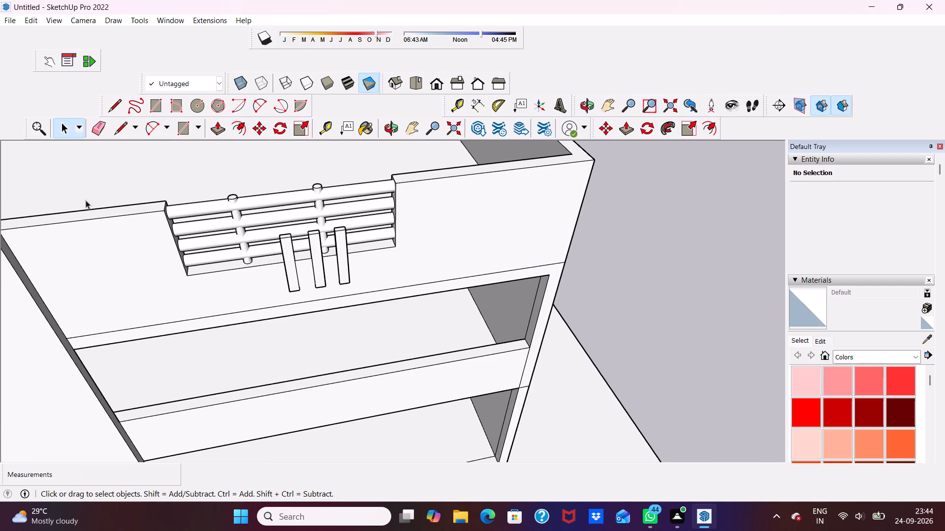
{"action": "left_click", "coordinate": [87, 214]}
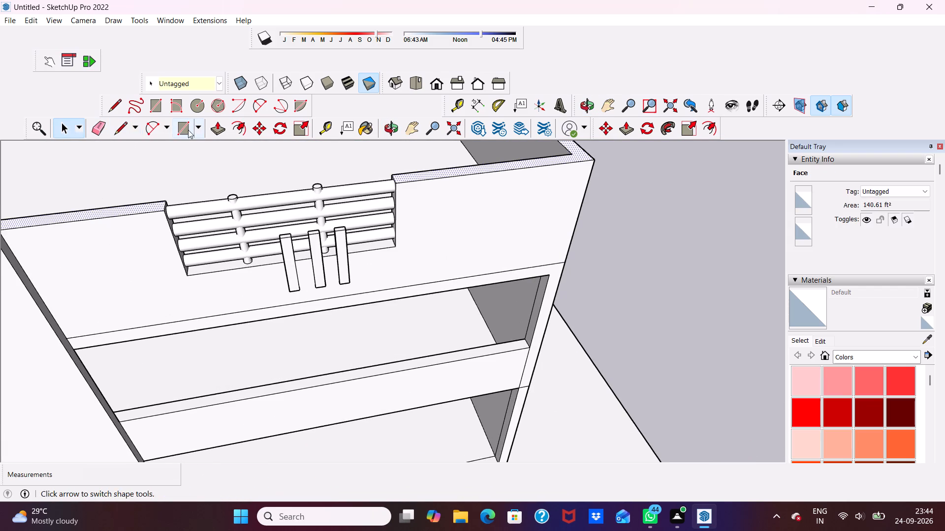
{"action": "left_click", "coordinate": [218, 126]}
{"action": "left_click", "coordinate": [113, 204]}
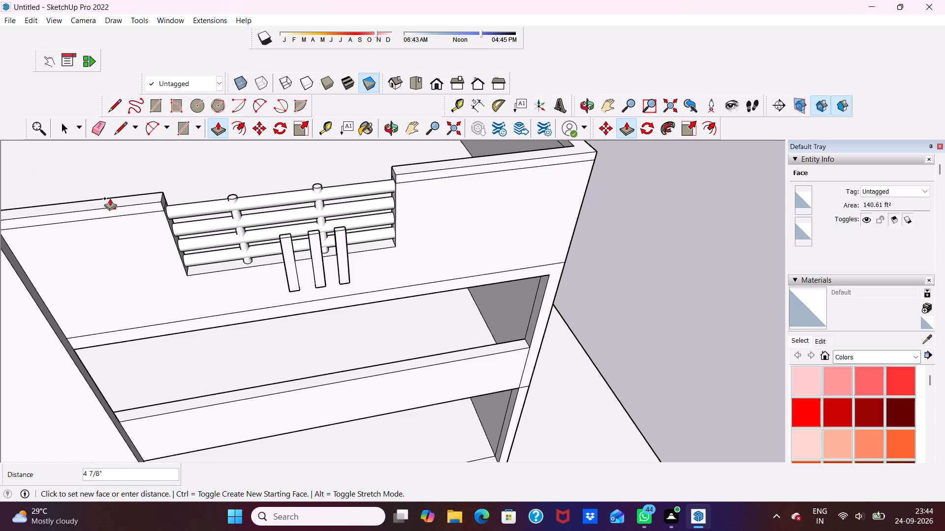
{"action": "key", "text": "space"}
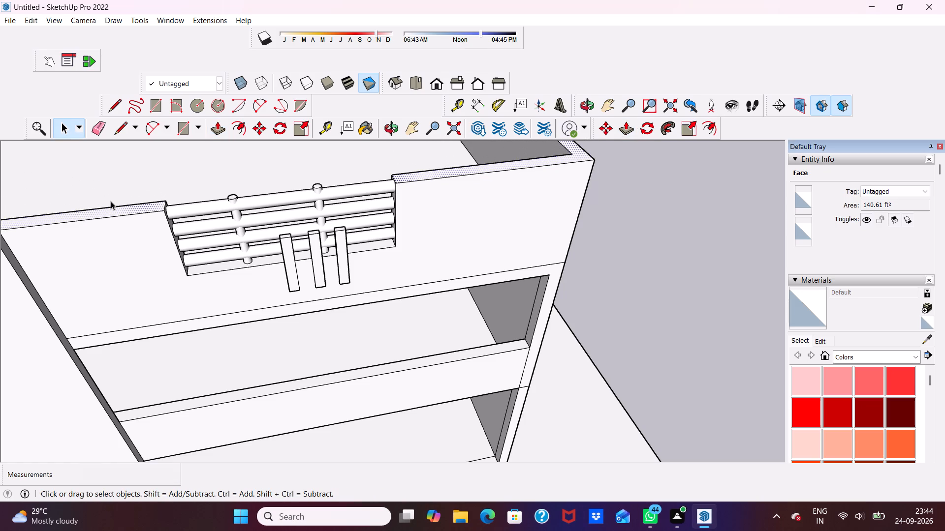
Draw a line straight across the parapet's top face from the point where the large panel meets it to the opposite edge.
{"action": "scroll", "coordinate": [148, 213], "scroll_direction": "down", "scroll_amount": 2}
{"action": "middle_click_drag", "start_coordinate": [187, 221], "coordinate": [184, 277]}
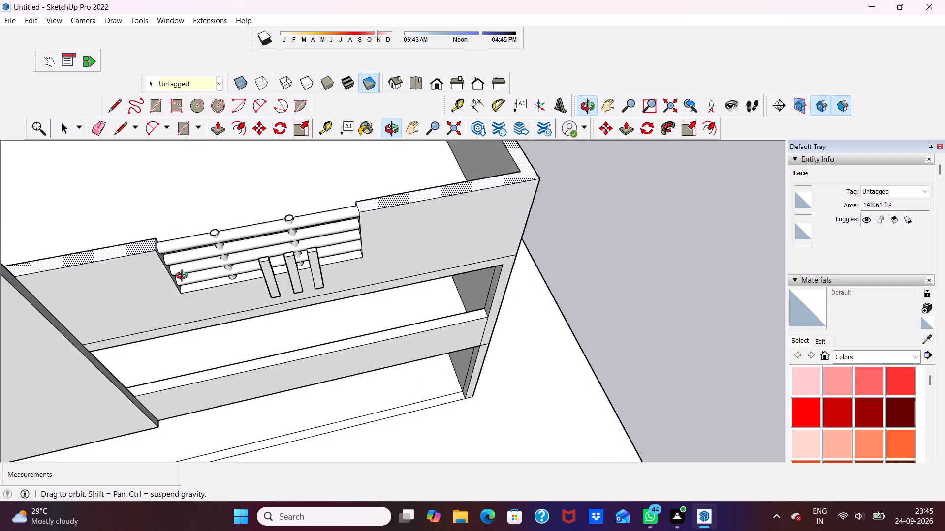
{"action": "middle_click_drag", "start_coordinate": [184, 277], "coordinate": [198, 371]}
{"action": "scroll", "coordinate": [121, 215], "scroll_direction": "down", "scroll_amount": 1}
{"action": "left_click", "coordinate": [705, 272]}
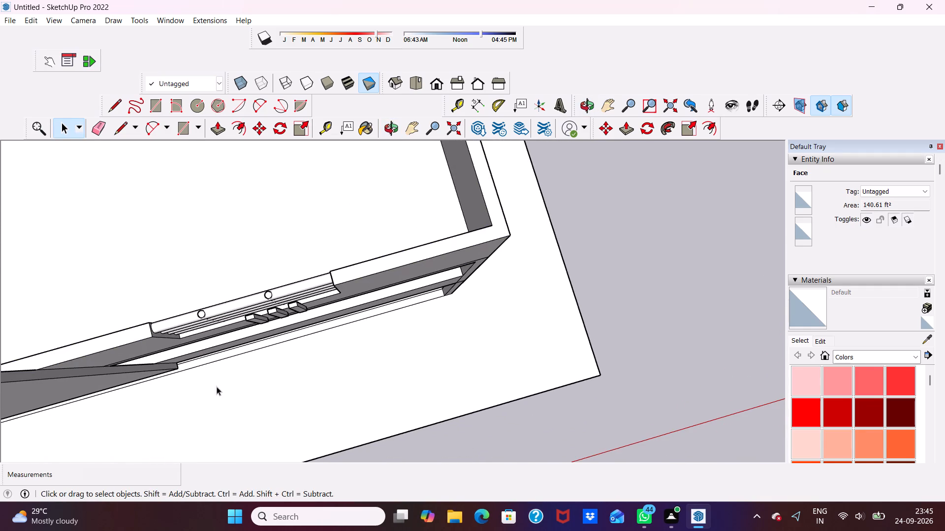
{"action": "scroll", "coordinate": [45, 342], "scroll_direction": "up", "scroll_amount": 5}
{"action": "scroll", "coordinate": [67, 276], "scroll_direction": "down", "scroll_amount": 2}
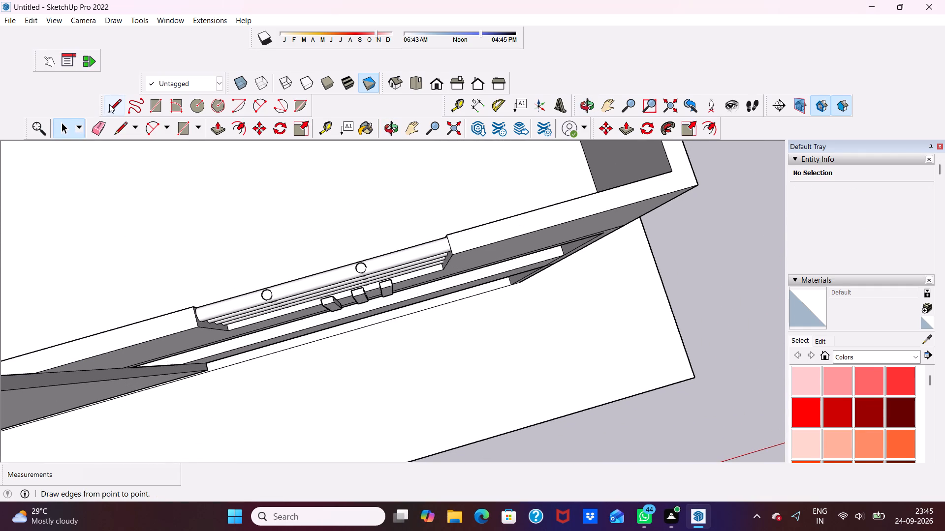
{"action": "left_click", "coordinate": [109, 104]}
{"action": "scroll", "coordinate": [153, 277], "scroll_direction": "down", "scroll_amount": 8}
{"action": "middle_click_drag", "start_coordinate": [78, 340], "coordinate": [114, 369]}
{"action": "scroll", "coordinate": [107, 360], "scroll_direction": "up", "scroll_amount": 20}
{"action": "scroll", "coordinate": [107, 360], "scroll_direction": "up", "scroll_amount": 7}
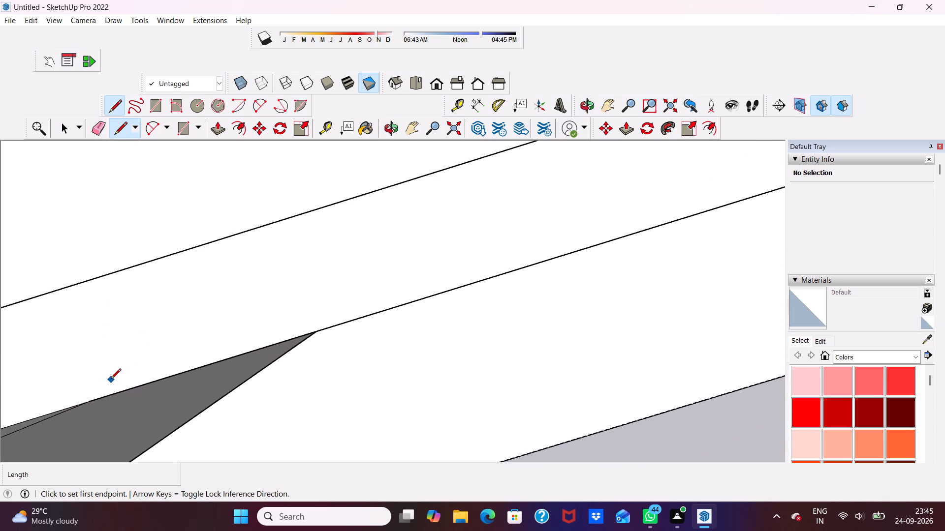
{"action": "scroll", "coordinate": [104, 390], "scroll_direction": "up", "scroll_amount": 5}
{"action": "left_click", "coordinate": [77, 405]}
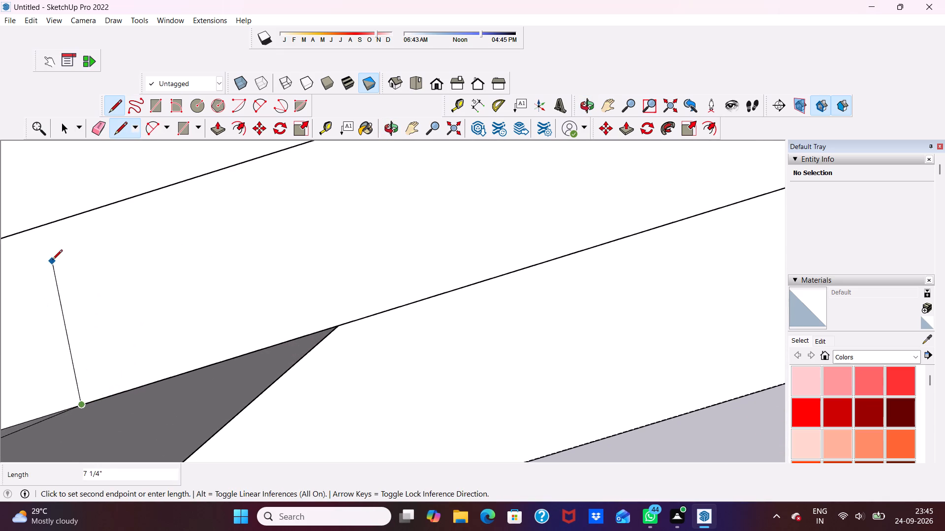
{"action": "left_click", "coordinate": [23, 235]}
{"action": "scroll", "coordinate": [23, 235], "scroll_direction": "down", "scroll_amount": 10}
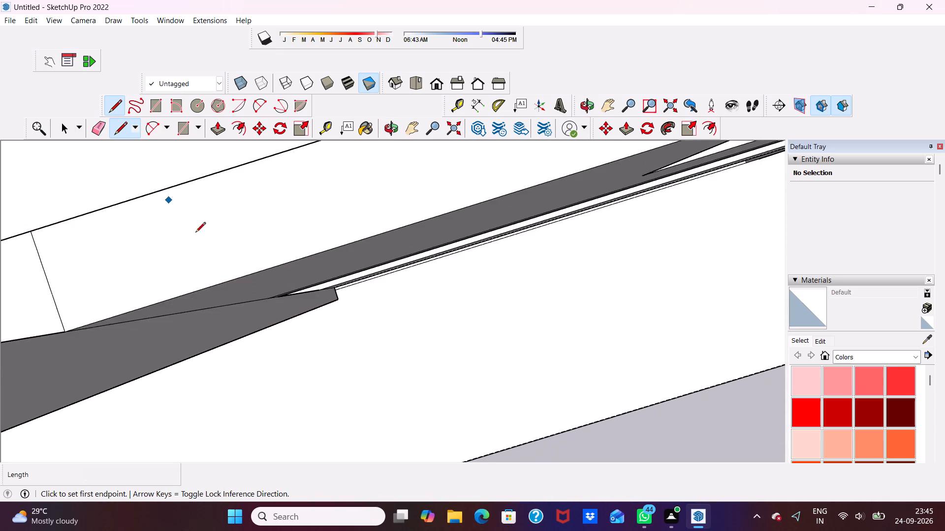
{"action": "scroll", "coordinate": [195, 233], "scroll_direction": "down", "scroll_amount": 3}
{"action": "scroll", "coordinate": [367, 251], "scroll_direction": "up", "scroll_amount": 1}
{"action": "scroll", "coordinate": [393, 224], "scroll_direction": "down", "scroll_amount": 9}
{"action": "scroll", "coordinate": [568, 204], "scroll_direction": "down", "scroll_amount": 9}
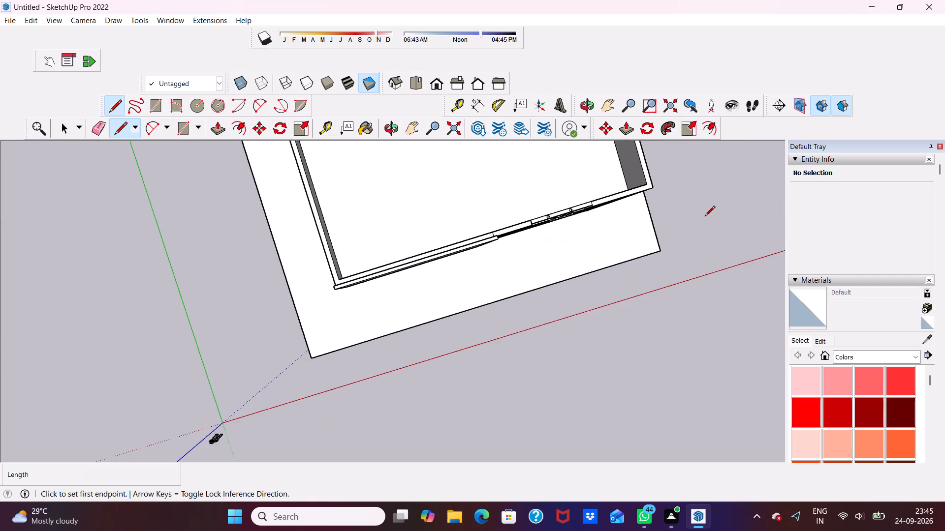
Draw a 9" line straight across the parapet's top face at the corner opposite the large panel.
{"action": "scroll", "coordinate": [705, 218], "scroll_direction": "up", "scroll_amount": 10}
{"action": "scroll", "coordinate": [644, 191], "scroll_direction": "up", "scroll_amount": 5}
{"action": "scroll", "coordinate": [615, 176], "scroll_direction": "down", "scroll_amount": 7}
{"action": "scroll", "coordinate": [611, 163], "scroll_direction": "up", "scroll_amount": 6}
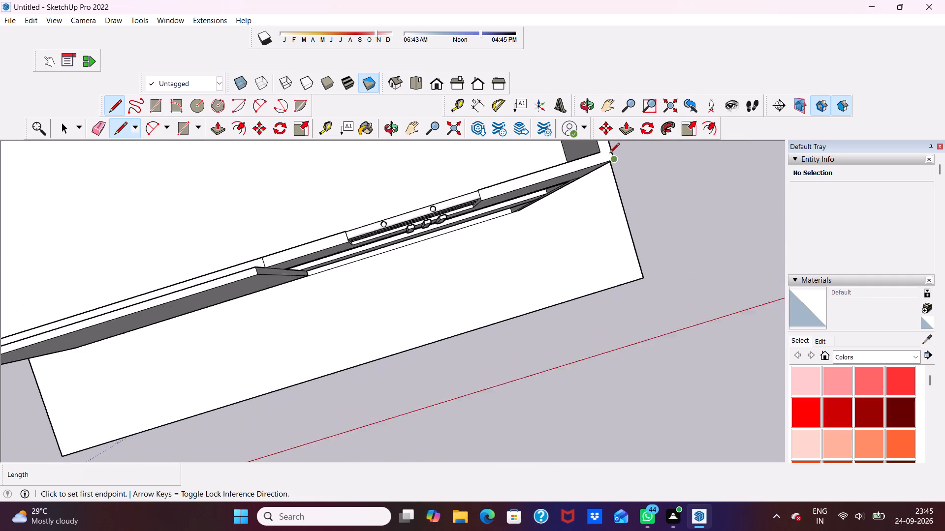
{"action": "scroll", "coordinate": [609, 154], "scroll_direction": "up", "scroll_amount": 3}
{"action": "left_click", "coordinate": [595, 151]}
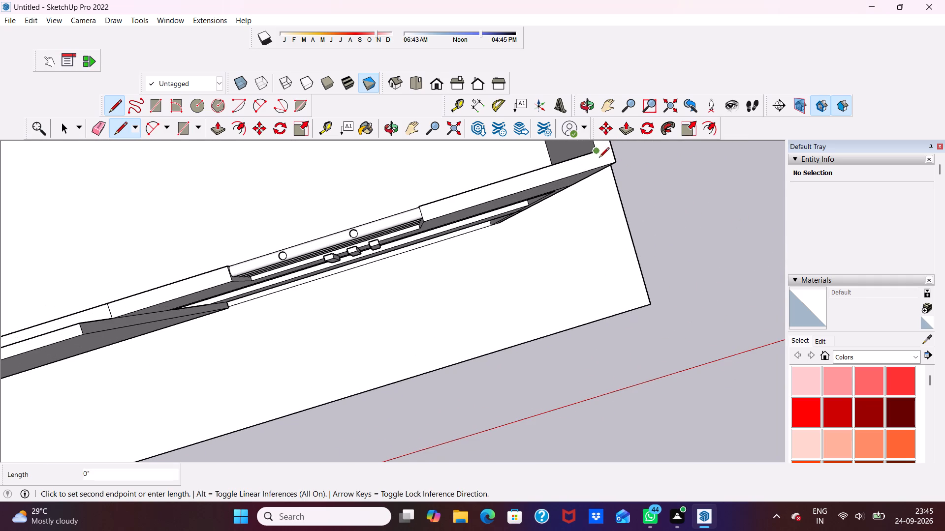
{"action": "left_click", "coordinate": [606, 170]}
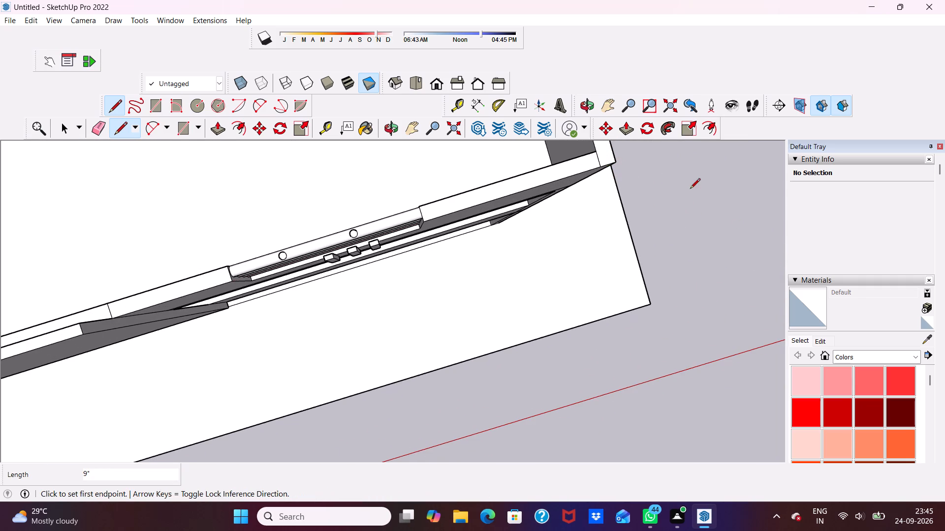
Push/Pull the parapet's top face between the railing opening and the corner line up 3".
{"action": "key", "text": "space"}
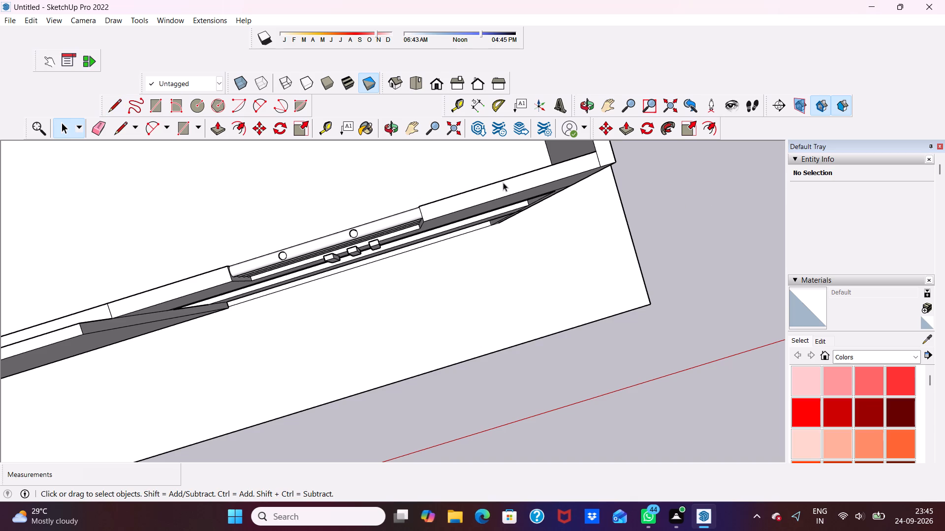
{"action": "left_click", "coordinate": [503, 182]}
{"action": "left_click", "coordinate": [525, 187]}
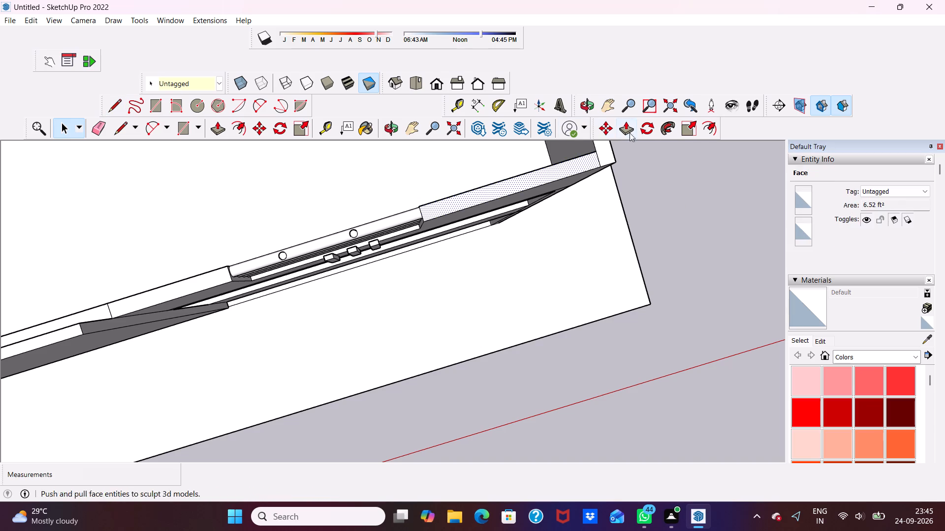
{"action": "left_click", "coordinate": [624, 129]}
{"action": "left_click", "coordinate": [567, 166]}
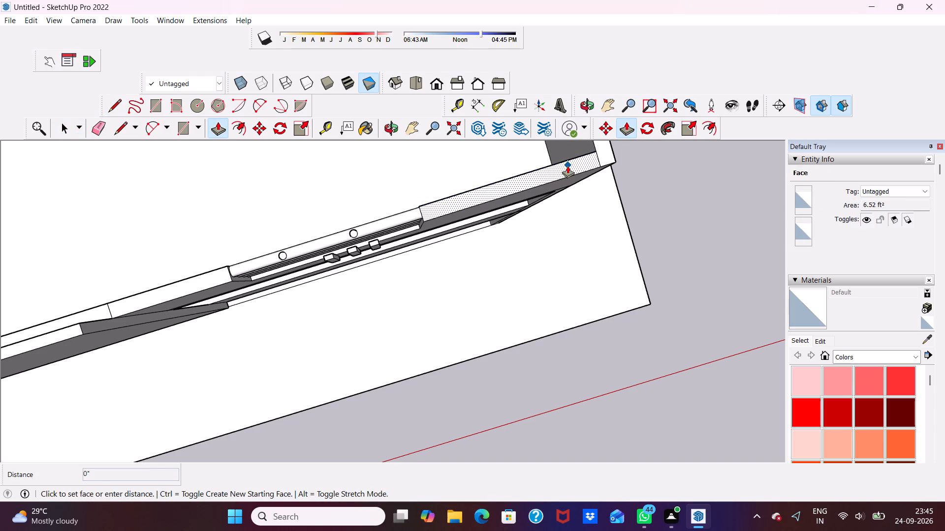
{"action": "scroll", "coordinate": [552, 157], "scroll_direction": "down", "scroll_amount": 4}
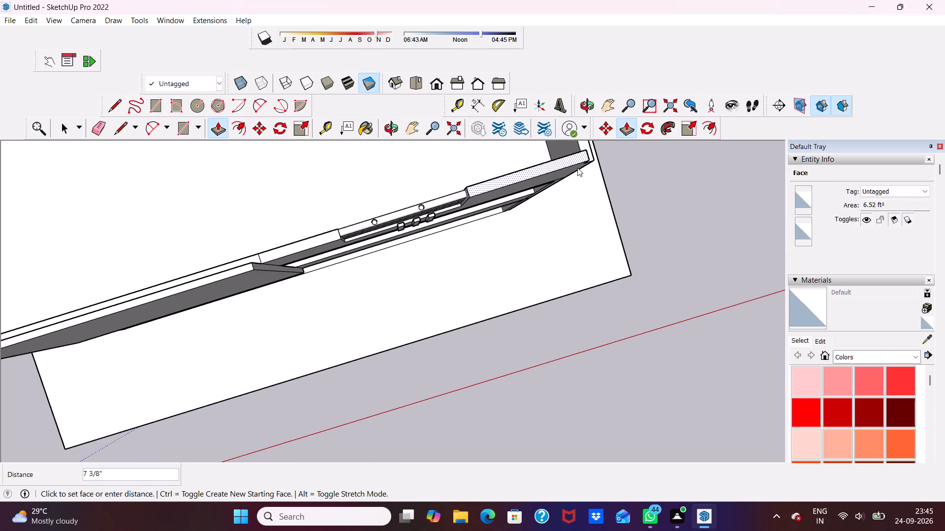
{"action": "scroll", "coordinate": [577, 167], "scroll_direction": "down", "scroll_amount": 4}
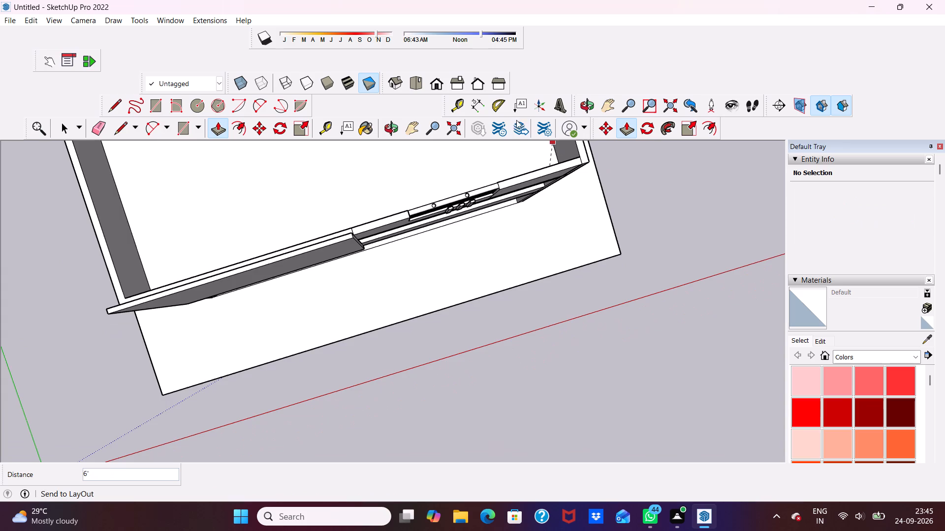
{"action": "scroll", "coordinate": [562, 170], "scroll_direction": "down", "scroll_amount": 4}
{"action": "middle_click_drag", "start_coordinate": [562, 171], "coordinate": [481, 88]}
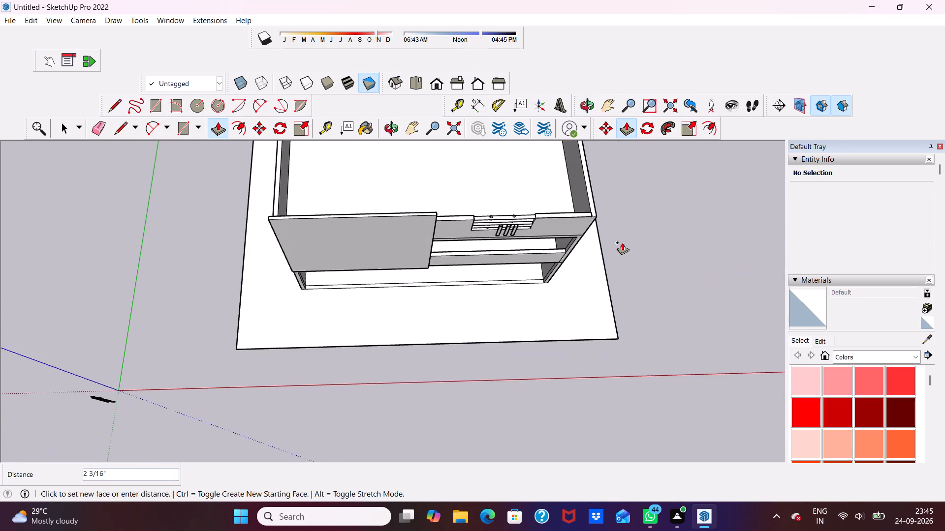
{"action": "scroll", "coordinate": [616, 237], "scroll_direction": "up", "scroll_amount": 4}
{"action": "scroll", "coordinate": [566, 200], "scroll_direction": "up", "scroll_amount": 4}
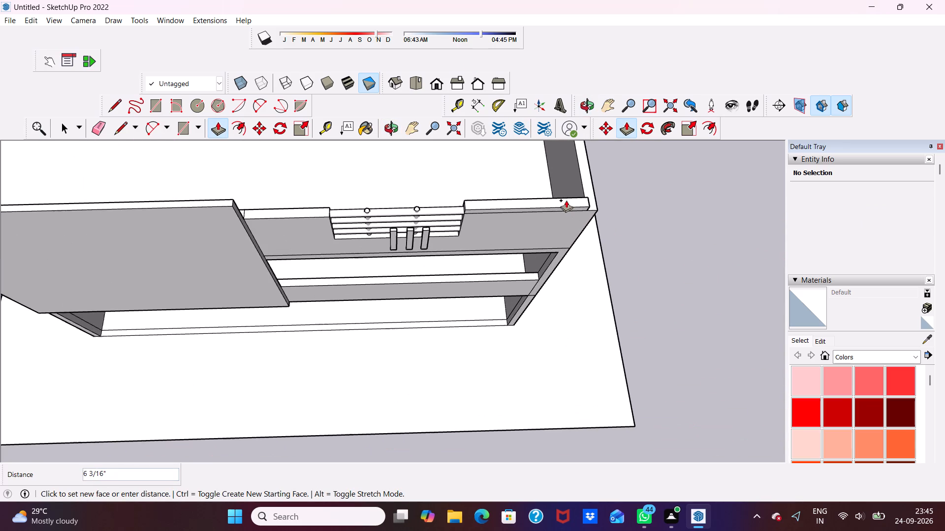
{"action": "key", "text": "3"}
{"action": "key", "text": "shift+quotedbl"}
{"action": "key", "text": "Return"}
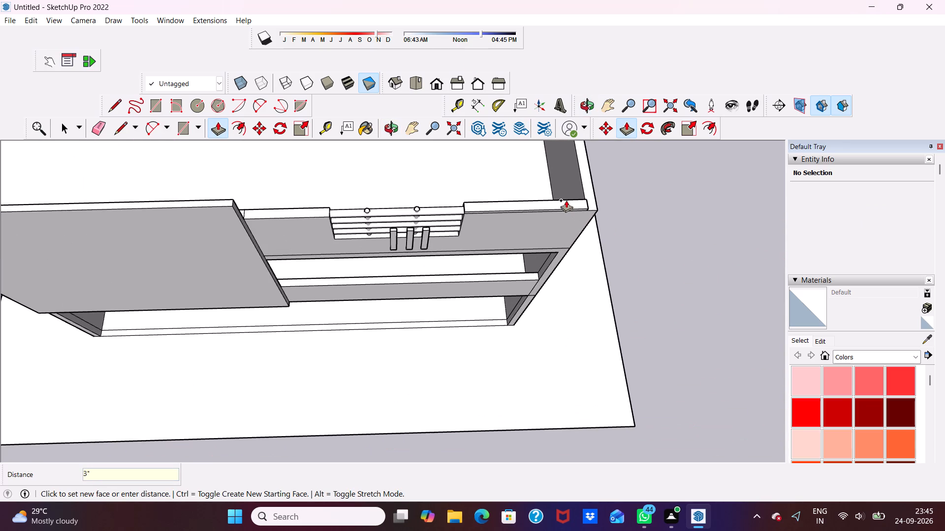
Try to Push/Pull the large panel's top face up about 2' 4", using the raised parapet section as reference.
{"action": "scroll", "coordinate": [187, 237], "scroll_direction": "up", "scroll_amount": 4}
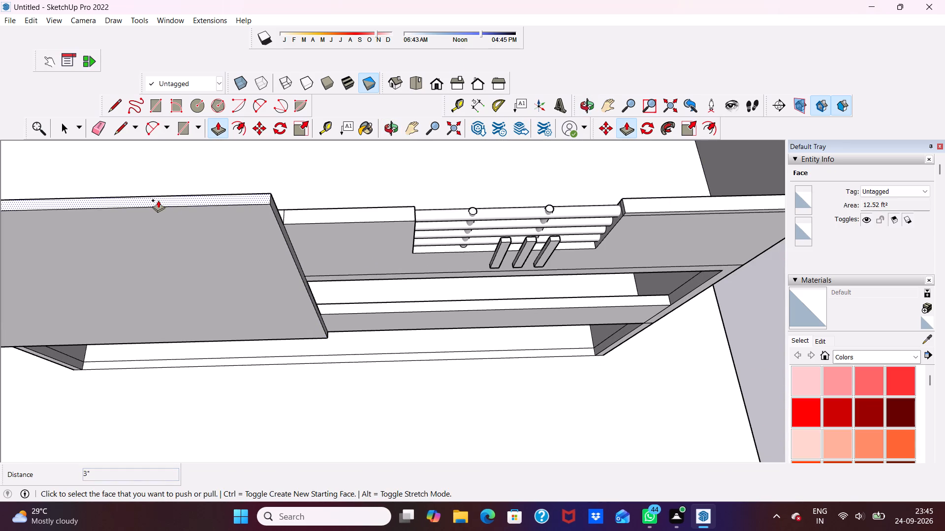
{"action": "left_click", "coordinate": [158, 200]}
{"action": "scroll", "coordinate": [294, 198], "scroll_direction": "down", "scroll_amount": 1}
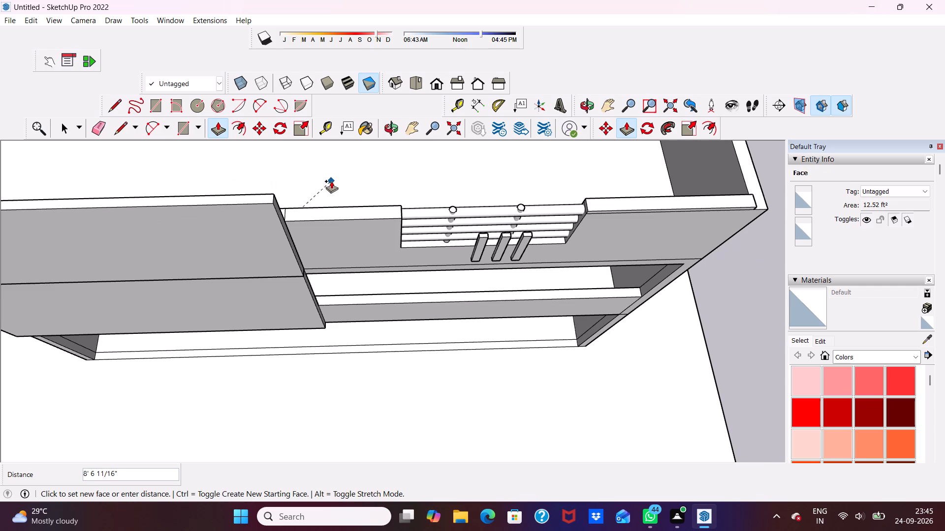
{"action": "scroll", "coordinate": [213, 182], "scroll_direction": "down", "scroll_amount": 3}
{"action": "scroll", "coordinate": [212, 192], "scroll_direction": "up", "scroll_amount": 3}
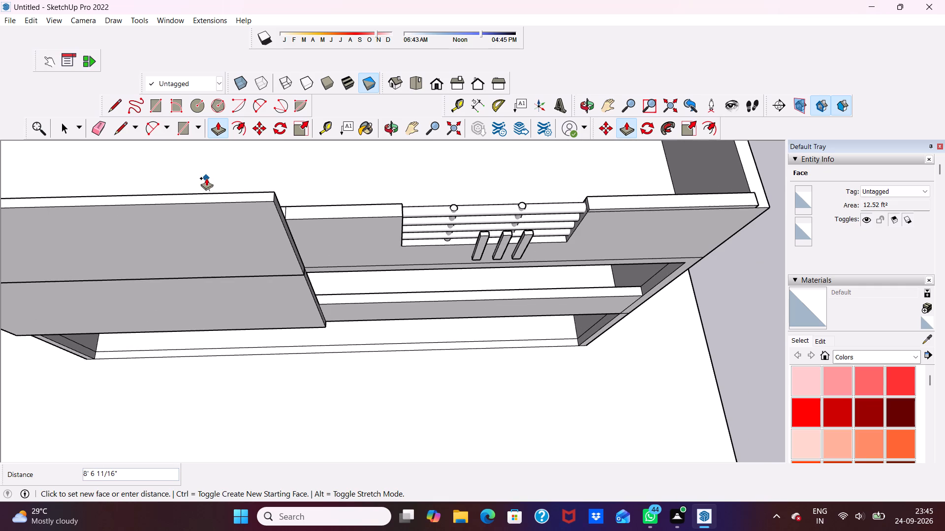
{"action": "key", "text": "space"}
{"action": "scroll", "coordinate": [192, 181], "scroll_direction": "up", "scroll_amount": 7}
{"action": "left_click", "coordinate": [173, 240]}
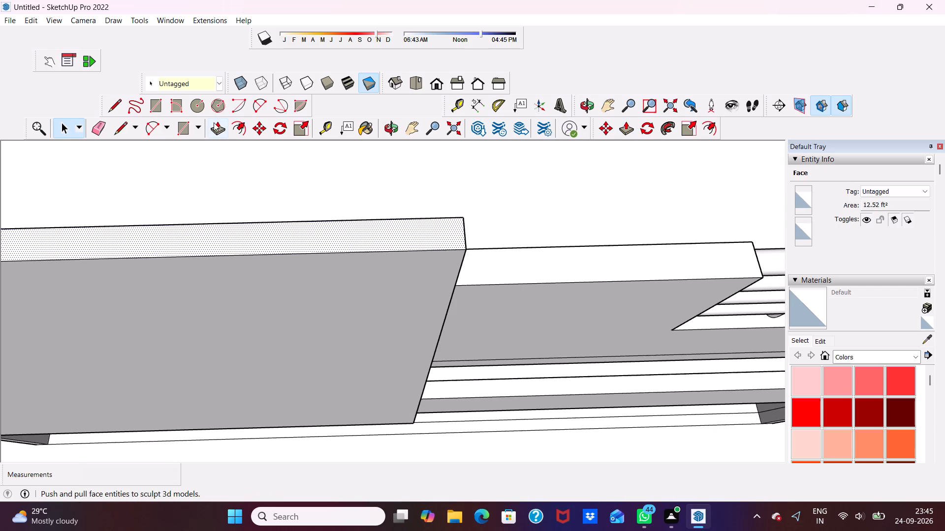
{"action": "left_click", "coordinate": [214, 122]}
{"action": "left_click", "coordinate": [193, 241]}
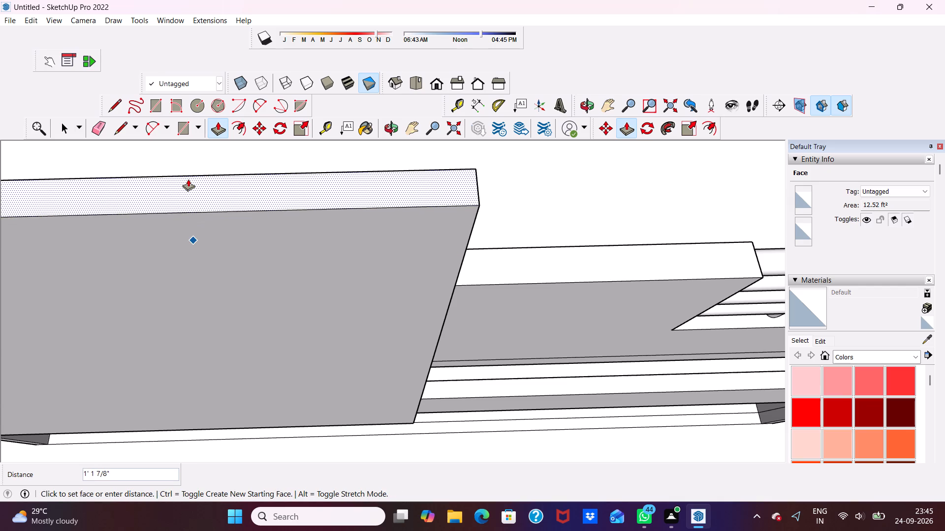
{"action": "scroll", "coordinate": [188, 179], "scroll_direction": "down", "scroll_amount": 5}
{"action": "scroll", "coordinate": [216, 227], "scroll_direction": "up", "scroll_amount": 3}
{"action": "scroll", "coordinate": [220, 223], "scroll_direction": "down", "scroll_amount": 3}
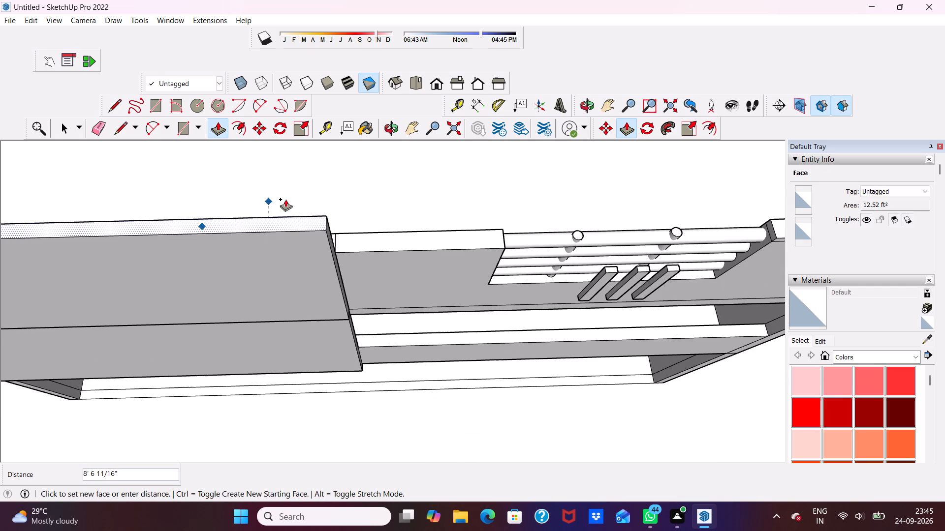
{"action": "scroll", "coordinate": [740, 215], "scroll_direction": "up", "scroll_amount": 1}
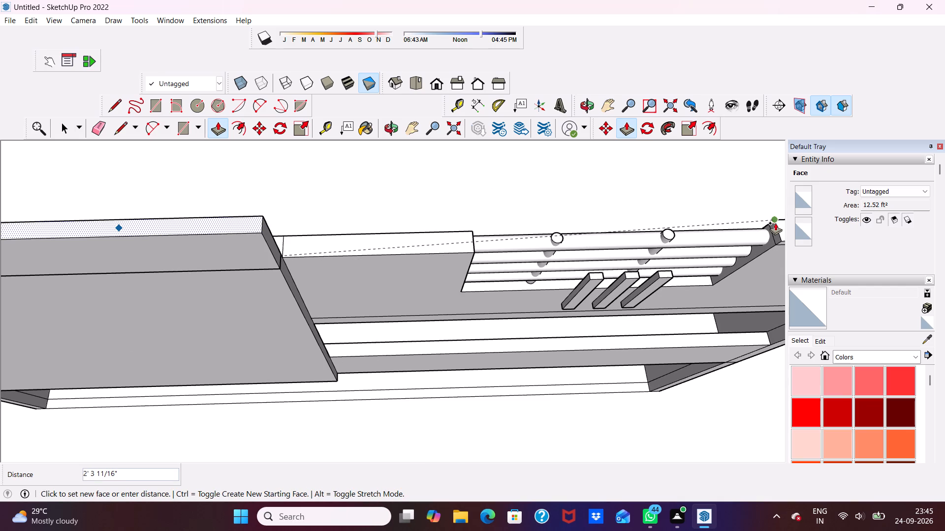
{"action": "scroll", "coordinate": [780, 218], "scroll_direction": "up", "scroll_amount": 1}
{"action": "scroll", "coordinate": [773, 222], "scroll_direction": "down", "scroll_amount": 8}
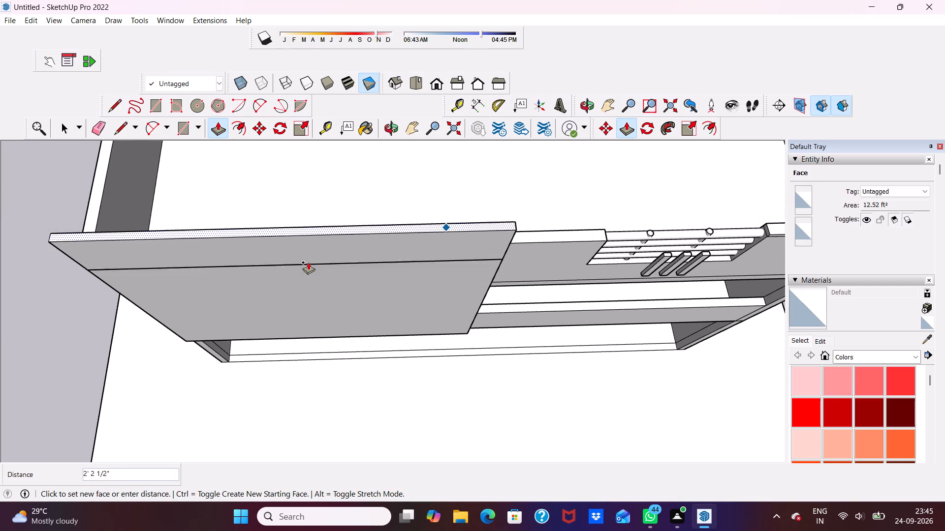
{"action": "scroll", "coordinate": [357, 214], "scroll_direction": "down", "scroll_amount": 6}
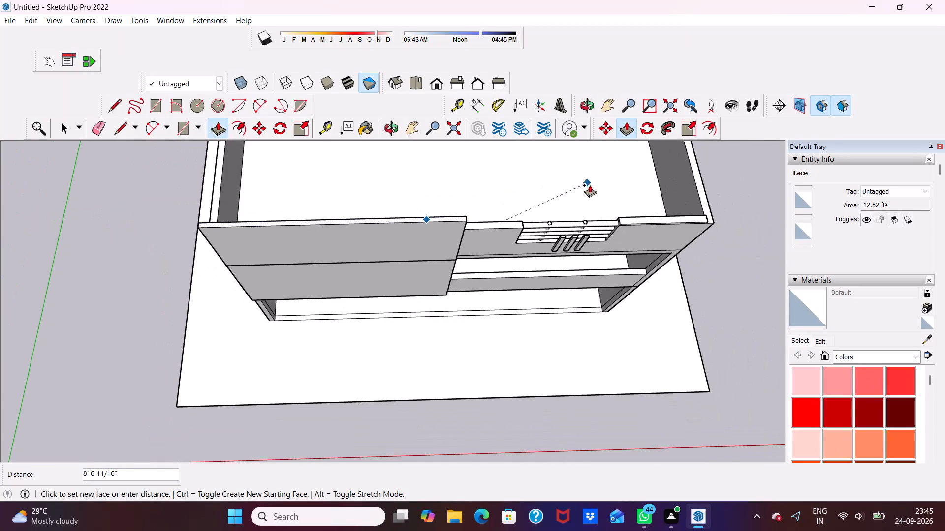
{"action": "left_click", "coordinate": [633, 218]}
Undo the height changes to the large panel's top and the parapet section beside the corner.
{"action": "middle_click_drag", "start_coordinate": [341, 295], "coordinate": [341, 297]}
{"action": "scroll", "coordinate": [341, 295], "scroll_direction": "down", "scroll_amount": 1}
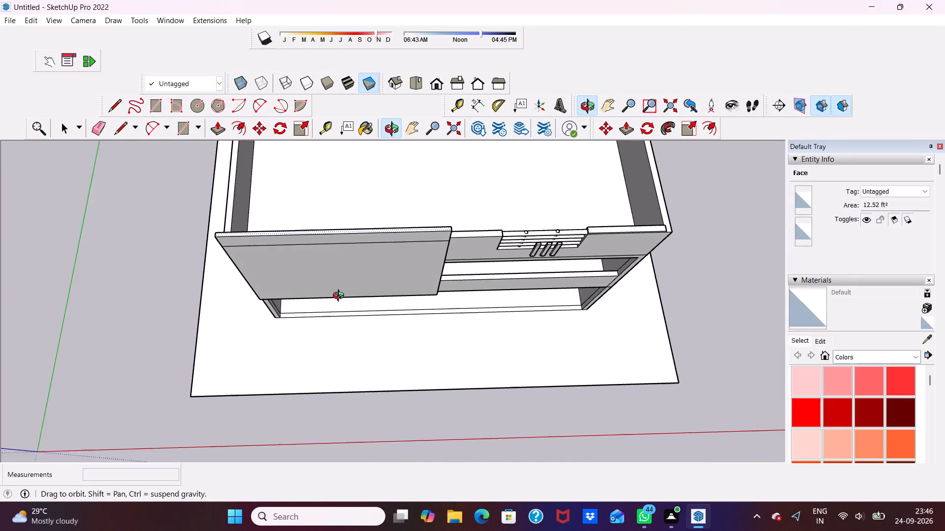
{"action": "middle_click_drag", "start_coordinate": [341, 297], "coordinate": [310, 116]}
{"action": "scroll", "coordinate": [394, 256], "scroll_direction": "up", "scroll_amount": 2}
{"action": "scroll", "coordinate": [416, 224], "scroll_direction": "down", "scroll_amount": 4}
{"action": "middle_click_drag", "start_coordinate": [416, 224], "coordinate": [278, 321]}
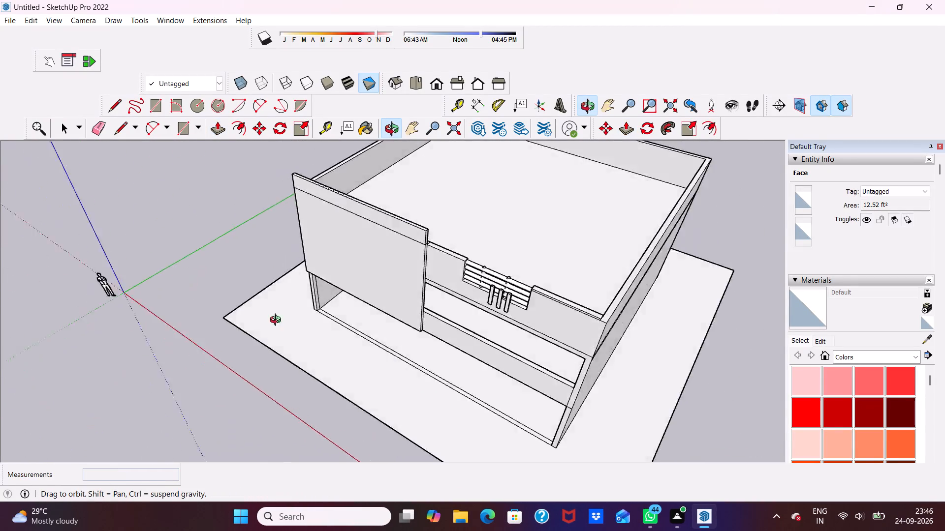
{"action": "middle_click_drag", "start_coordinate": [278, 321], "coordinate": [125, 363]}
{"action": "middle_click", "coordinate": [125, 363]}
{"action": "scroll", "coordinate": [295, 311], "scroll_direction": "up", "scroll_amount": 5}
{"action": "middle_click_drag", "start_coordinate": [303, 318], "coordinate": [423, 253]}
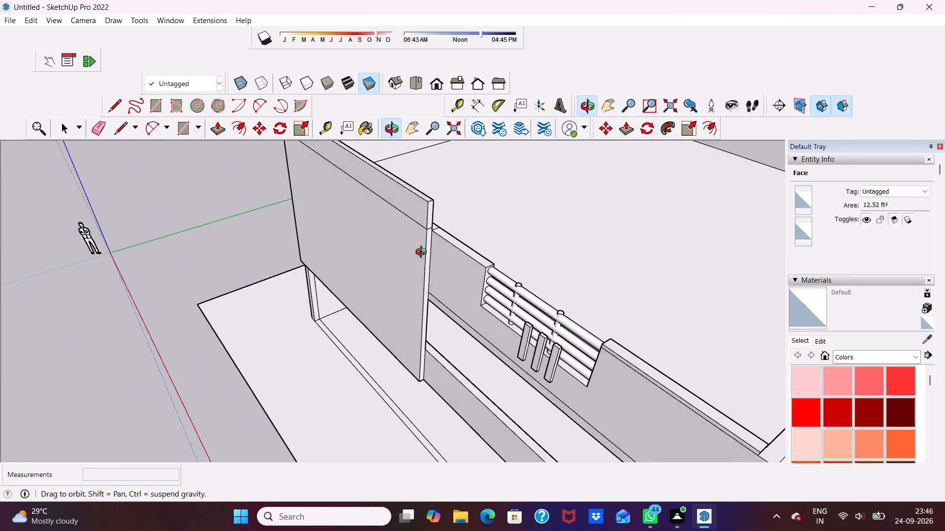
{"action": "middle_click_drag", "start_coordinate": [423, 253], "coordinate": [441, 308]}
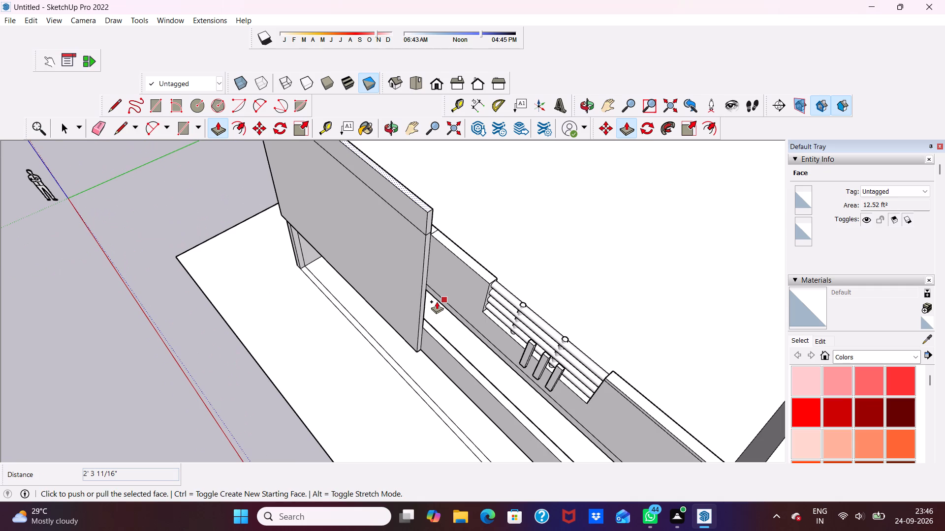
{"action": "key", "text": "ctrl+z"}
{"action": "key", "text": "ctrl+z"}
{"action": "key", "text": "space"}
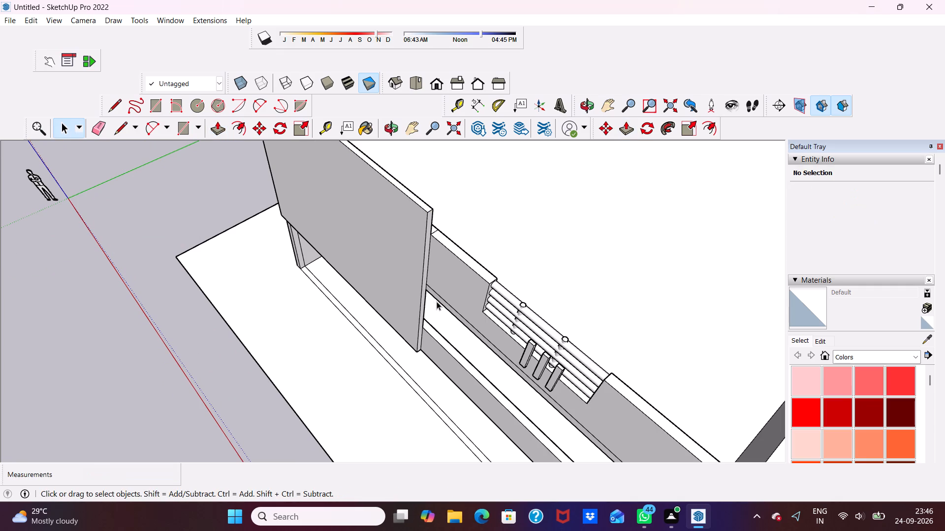
Push/Pull the parapet's top face between the railing opening and the corner line up 3".
{"action": "scroll", "coordinate": [433, 387], "scroll_direction": "down", "scroll_amount": 7}
{"action": "middle_click_drag", "start_coordinate": [464, 402], "coordinate": [560, 347]}
{"action": "scroll", "coordinate": [560, 344], "scroll_direction": "up", "scroll_amount": 6}
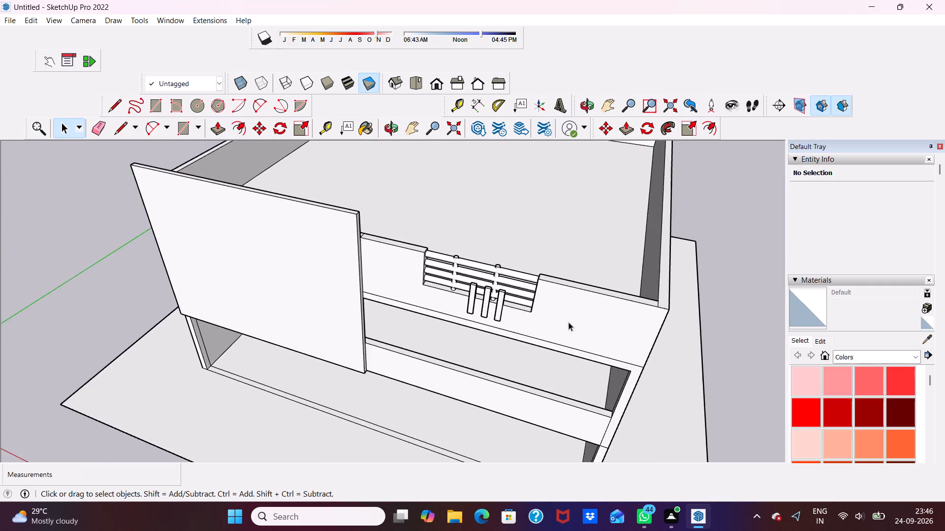
{"action": "scroll", "coordinate": [568, 322], "scroll_direction": "up", "scroll_amount": 5}
{"action": "left_click", "coordinate": [586, 285]}
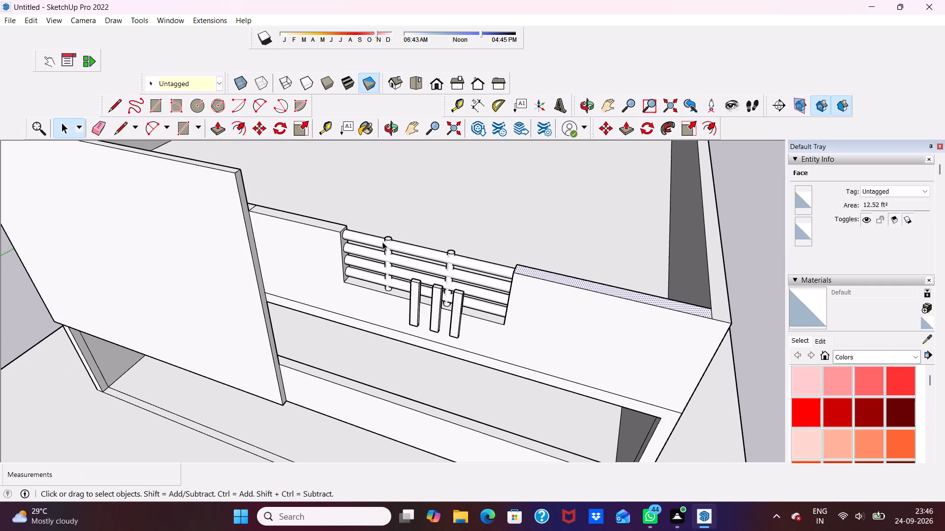
{"action": "left_click", "coordinate": [215, 128]}
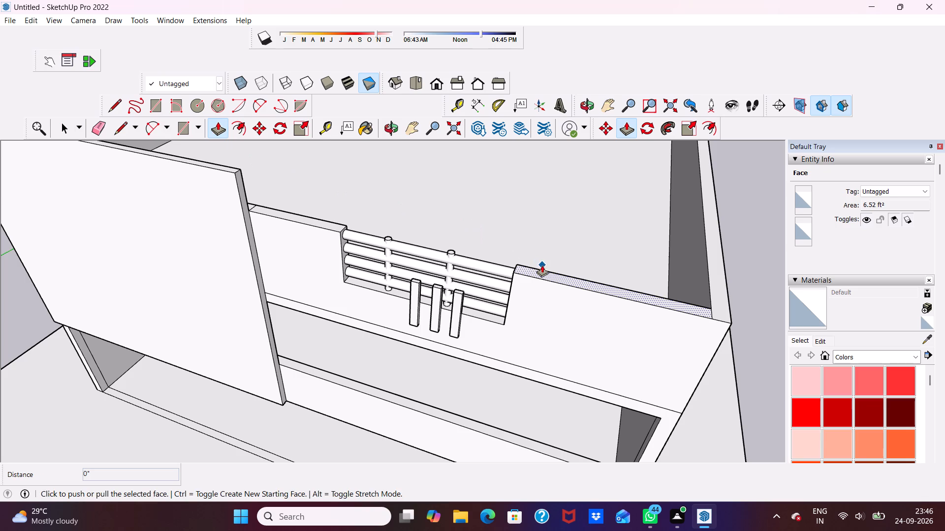
{"action": "left_click", "coordinate": [542, 269]}
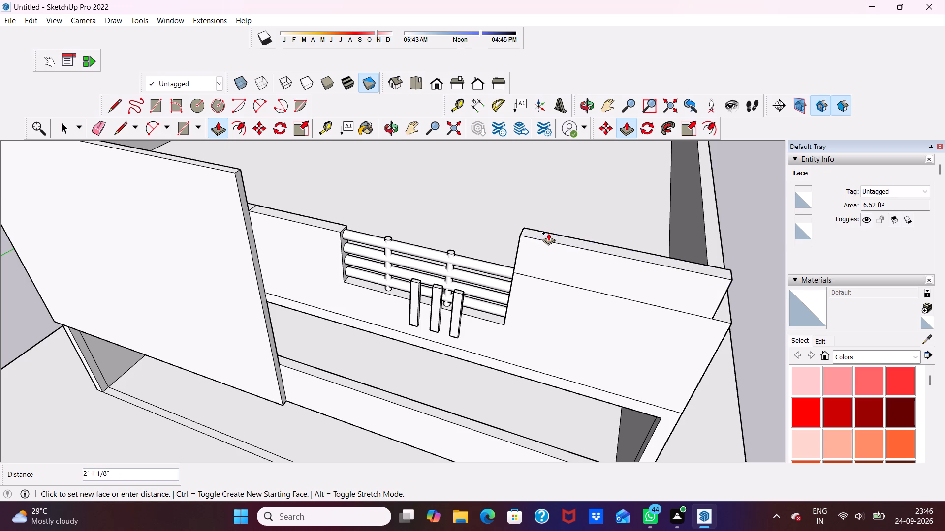
{"action": "type", "text": "3\""}
{"action": "key", "text": "Return"}
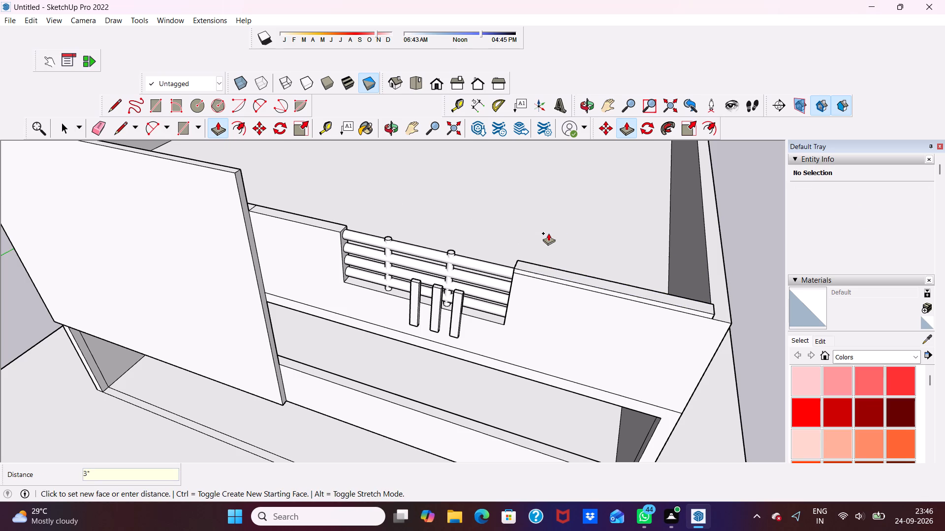
Push/Pull the parapet's top face between the large panel and the railing opening up 3".
{"action": "scroll", "coordinate": [265, 407], "scroll_direction": "down", "scroll_amount": 1}
{"action": "scroll", "coordinate": [222, 328], "scroll_direction": "up", "scroll_amount": 3}
{"action": "scroll", "coordinate": [298, 230], "scroll_direction": "up", "scroll_amount": 3}
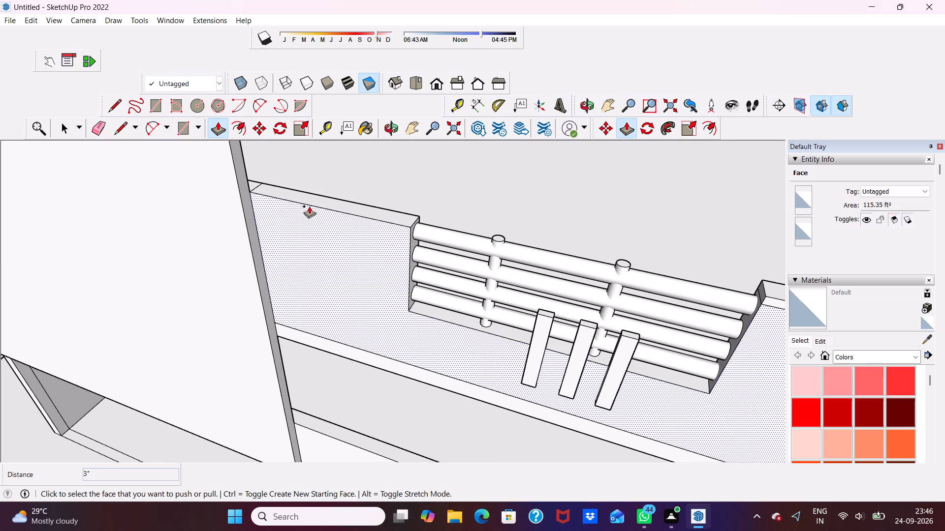
{"action": "left_click", "coordinate": [311, 195]}
{"action": "scroll", "coordinate": [287, 189], "scroll_direction": "down", "scroll_amount": 7}
{"action": "scroll", "coordinate": [391, 184], "scroll_direction": "down", "scroll_amount": 1}
{"action": "scroll", "coordinate": [374, 198], "scroll_direction": "up", "scroll_amount": 4}
{"action": "scroll", "coordinate": [374, 198], "scroll_direction": "down", "scroll_amount": 5}
{"action": "scroll", "coordinate": [376, 157], "scroll_direction": "up", "scroll_amount": 3}
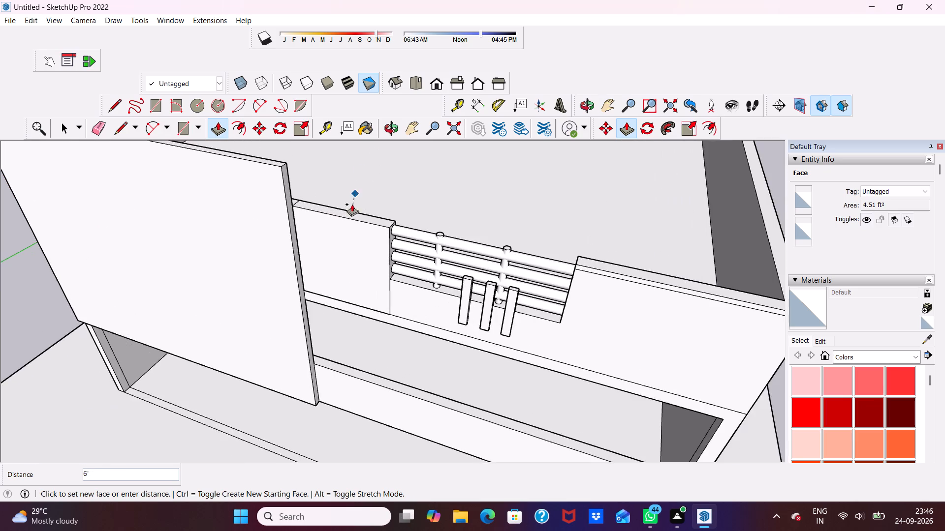
{"action": "scroll", "coordinate": [351, 208], "scroll_direction": "up", "scroll_amount": 4}
{"action": "scroll", "coordinate": [341, 221], "scroll_direction": "down", "scroll_amount": 5}
{"action": "scroll", "coordinate": [336, 175], "scroll_direction": "down", "scroll_amount": 4}
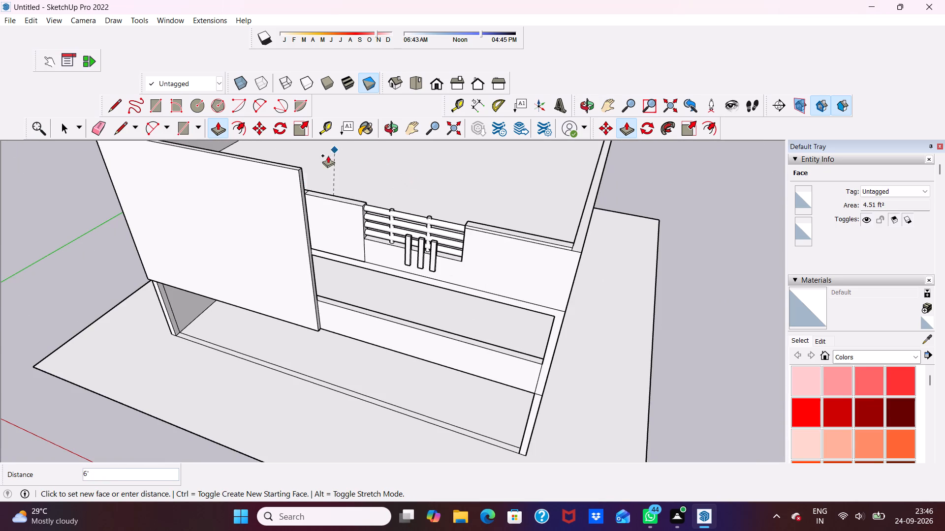
{"action": "scroll", "coordinate": [321, 179], "scroll_direction": "down", "scroll_amount": 3}
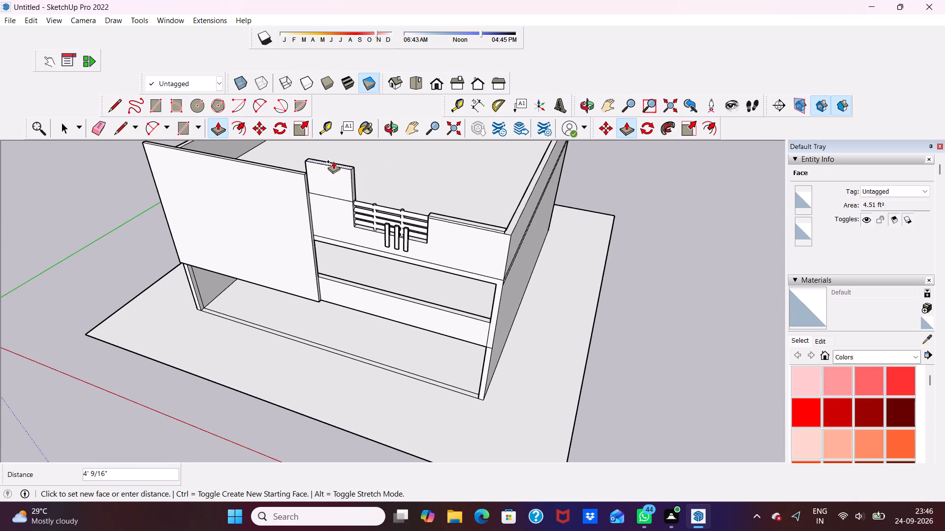
{"action": "key", "text": "3"}
{"action": "key", "text": "shift+quotedbl"}
{"action": "key", "text": "Return"}
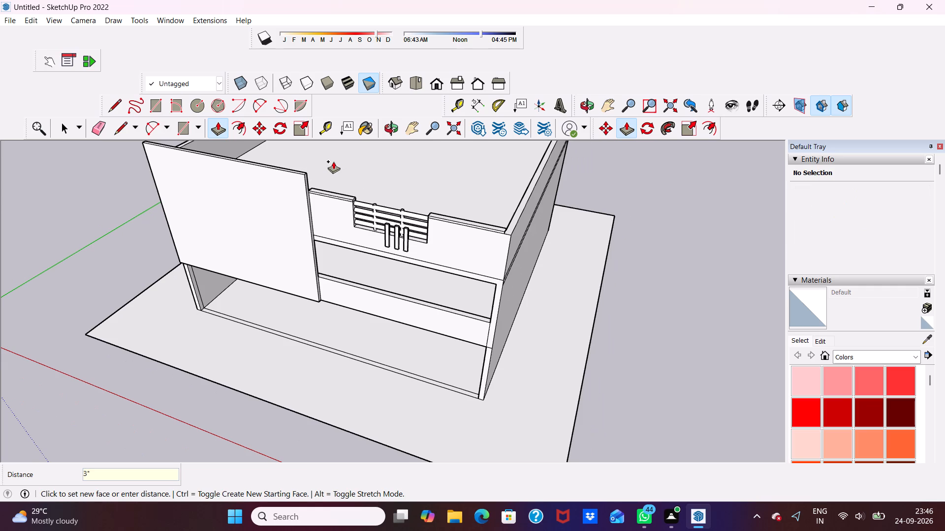
Push/Pull the end face of the raised parapet strip beside the railing opening 9" out to the building corner.
{"action": "scroll", "coordinate": [338, 191], "scroll_direction": "up", "scroll_amount": 11}
{"action": "scroll", "coordinate": [224, 212], "scroll_direction": "up", "scroll_amount": 5}
{"action": "scroll", "coordinate": [264, 171], "scroll_direction": "down", "scroll_amount": 4}
{"action": "middle_click_drag", "start_coordinate": [269, 177], "coordinate": [380, 108]}
{"action": "scroll", "coordinate": [411, 246], "scroll_direction": "up", "scroll_amount": 2}
{"action": "scroll", "coordinate": [425, 289], "scroll_direction": "down", "scroll_amount": 6}
{"action": "middle_click_drag", "start_coordinate": [560, 261], "coordinate": [560, 261]}
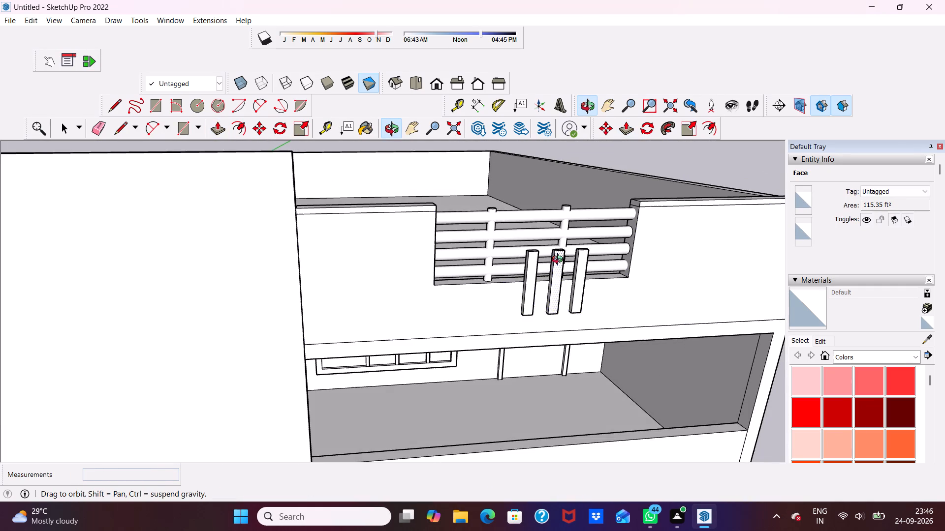
{"action": "middle_click_drag", "start_coordinate": [560, 261], "coordinate": [484, 244]}
{"action": "scroll", "coordinate": [488, 274], "scroll_direction": "down", "scroll_amount": 4}
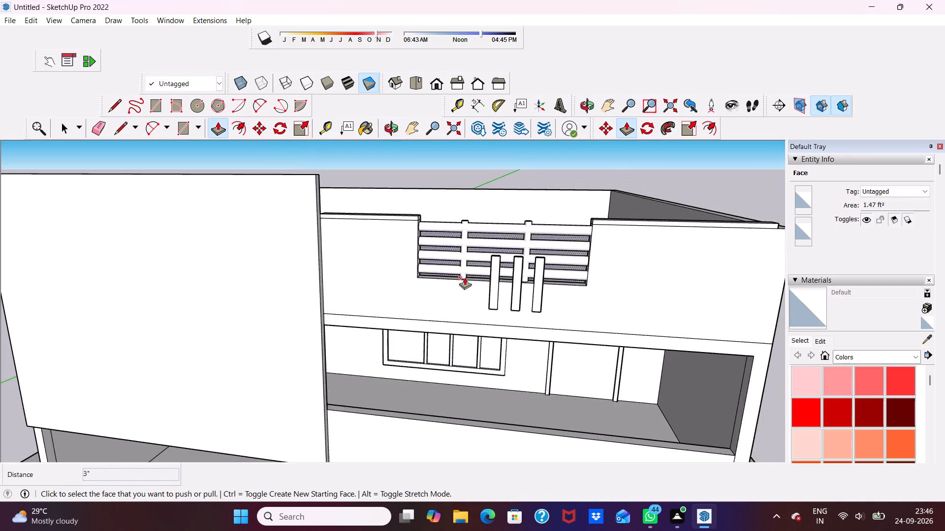
{"action": "key", "text": "space"}
{"action": "scroll", "coordinate": [452, 243], "scroll_direction": "down", "scroll_amount": 3}
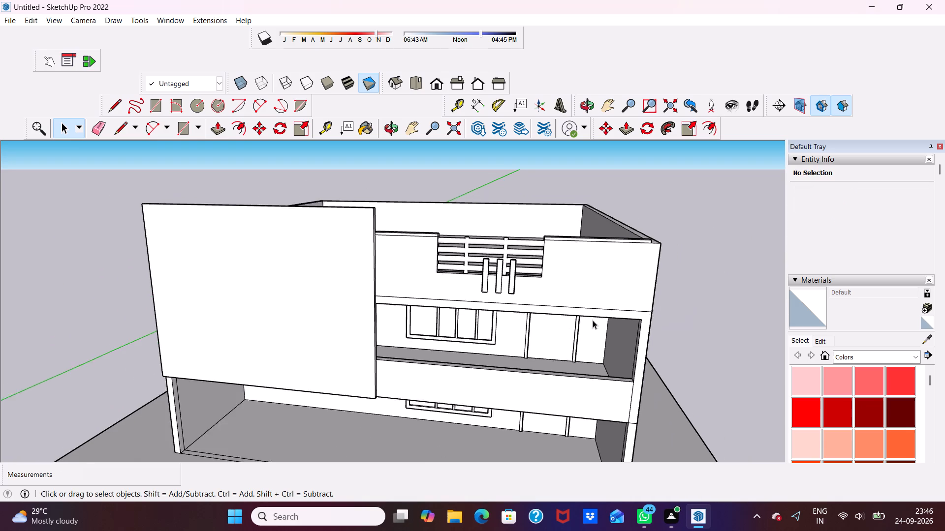
{"action": "scroll", "coordinate": [593, 320], "scroll_direction": "down", "scroll_amount": 2}
{"action": "middle_click_drag", "start_coordinate": [615, 303], "coordinate": [417, 322]}
{"action": "scroll", "coordinate": [484, 340], "scroll_direction": "up", "scroll_amount": 6}
{"action": "scroll", "coordinate": [466, 295], "scroll_direction": "up", "scroll_amount": 3}
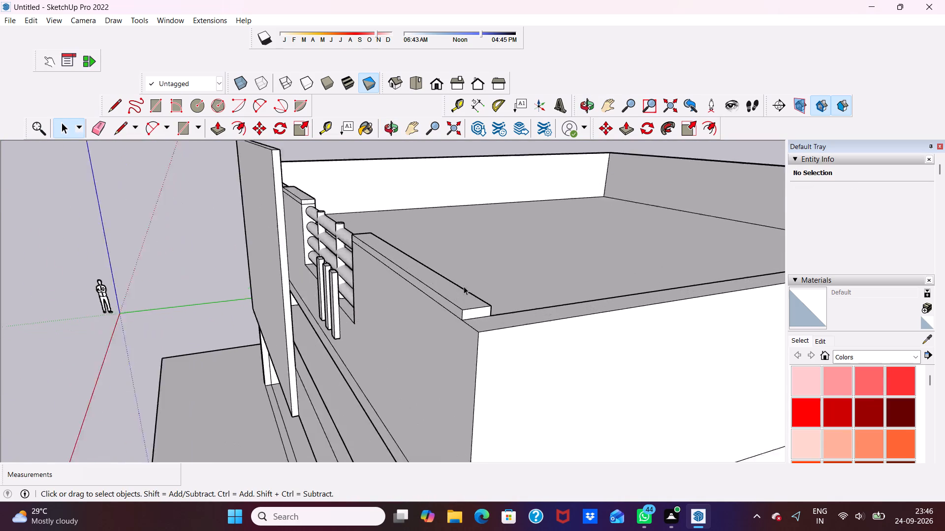
{"action": "scroll", "coordinate": [464, 286], "scroll_direction": "up", "scroll_amount": 3}
{"action": "scroll", "coordinate": [492, 330], "scroll_direction": "up", "scroll_amount": 3}
{"action": "left_click", "coordinate": [500, 352]}
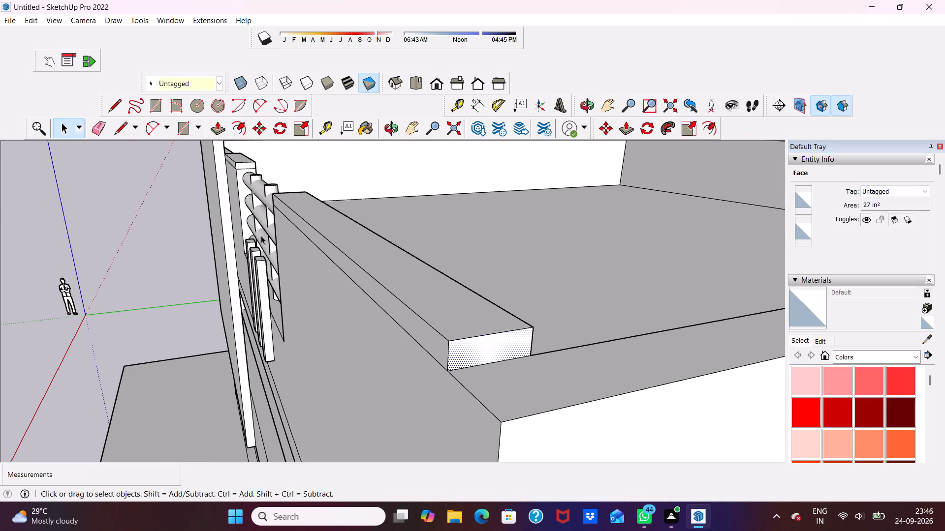
{"action": "left_click", "coordinate": [216, 128]}
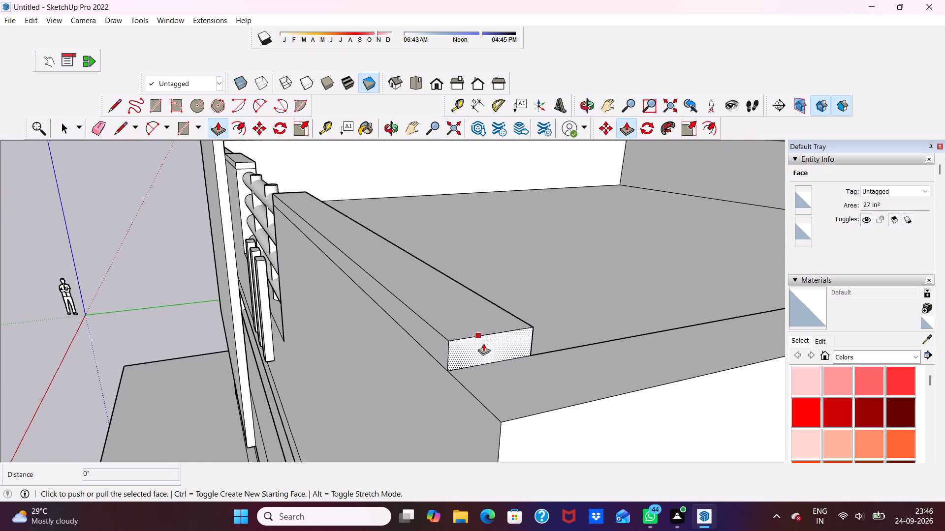
{"action": "left_click_drag", "start_coordinate": [481, 345], "coordinate": [520, 413]}
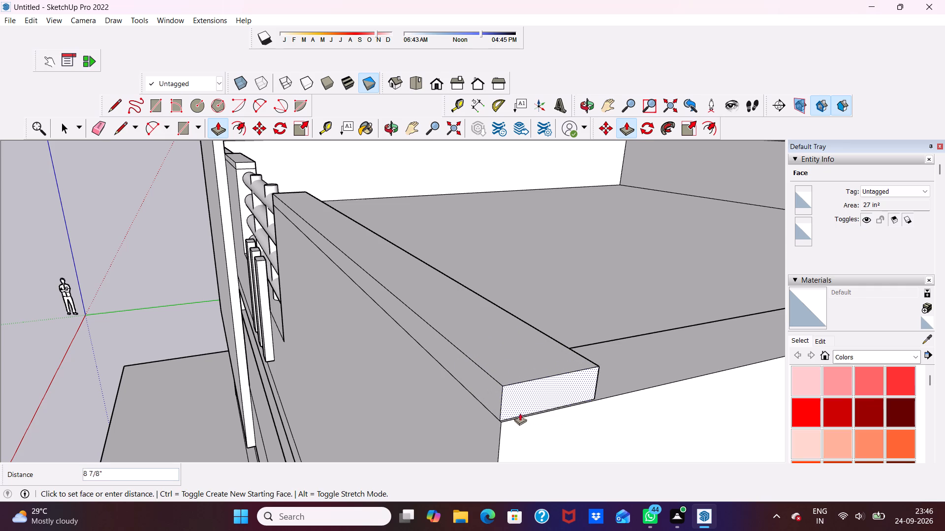
{"action": "left_click_drag", "start_coordinate": [520, 413], "coordinate": [520, 414]}
Examine the extended parapet strip at the corner and the front elevation around the railing opening.
{"action": "scroll", "coordinate": [489, 442], "scroll_direction": "down", "scroll_amount": 6}
{"action": "middle_click_drag", "start_coordinate": [312, 336], "coordinate": [507, 302]}
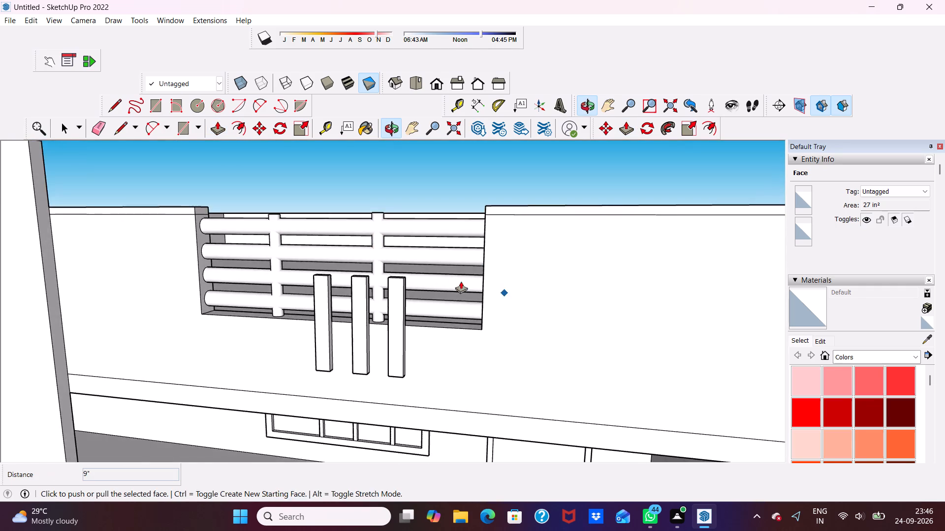
{"action": "scroll", "coordinate": [413, 274], "scroll_direction": "down", "scroll_amount": 6}
{"action": "middle_click_drag", "start_coordinate": [412, 274], "coordinate": [113, 322]}
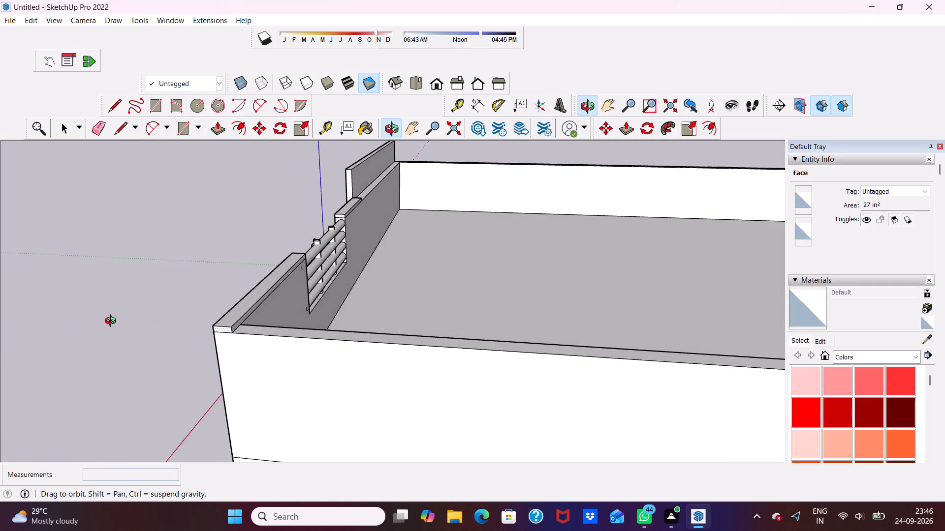
{"action": "middle_click_drag", "start_coordinate": [113, 322], "coordinate": [474, 269]}
{"action": "middle_click", "coordinate": [474, 268]}
{"action": "scroll", "coordinate": [463, 265], "scroll_direction": "up", "scroll_amount": 1}
{"action": "scroll", "coordinate": [460, 266], "scroll_direction": "down", "scroll_amount": 5}
{"action": "key", "text": "space"}
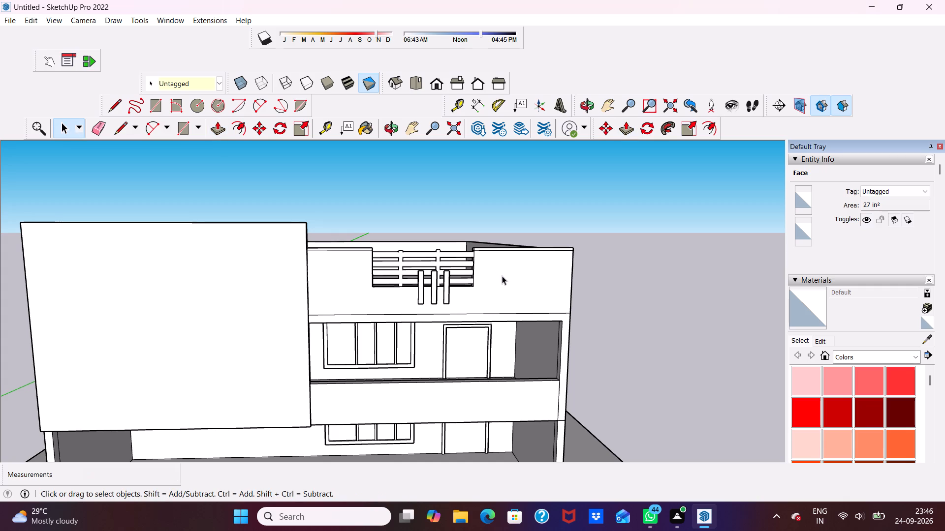
{"action": "scroll", "coordinate": [434, 282], "scroll_direction": "down", "scroll_amount": 1}
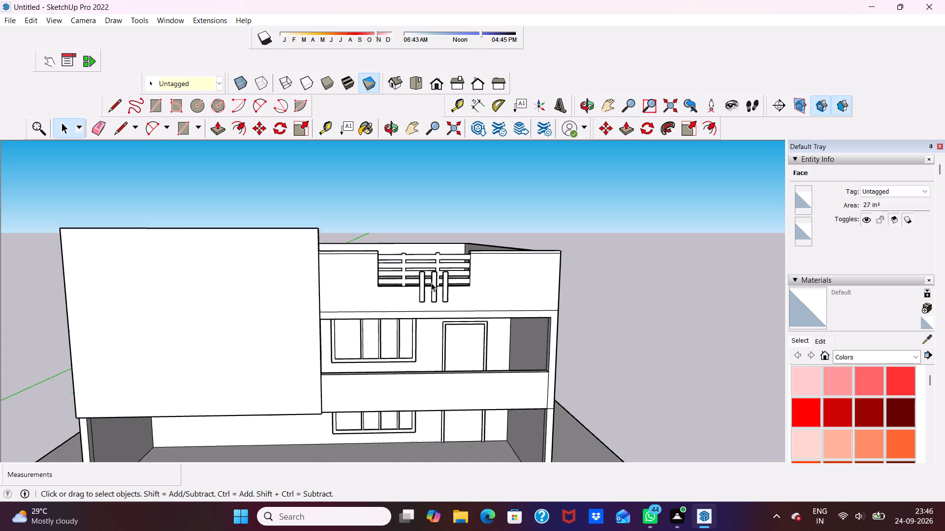
{"action": "scroll", "coordinate": [431, 283], "scroll_direction": "down", "scroll_amount": 3}
Push/Pull the front face of the parapet's top strip between the large panel and the railing opening outward about 3 1/16".
{"action": "scroll", "coordinate": [328, 271], "scroll_direction": "up", "scroll_amount": 6}
{"action": "scroll", "coordinate": [493, 264], "scroll_direction": "up", "scroll_amount": 5}
{"action": "scroll", "coordinate": [379, 288], "scroll_direction": "up", "scroll_amount": 3}
{"action": "scroll", "coordinate": [321, 229], "scroll_direction": "up", "scroll_amount": 1}
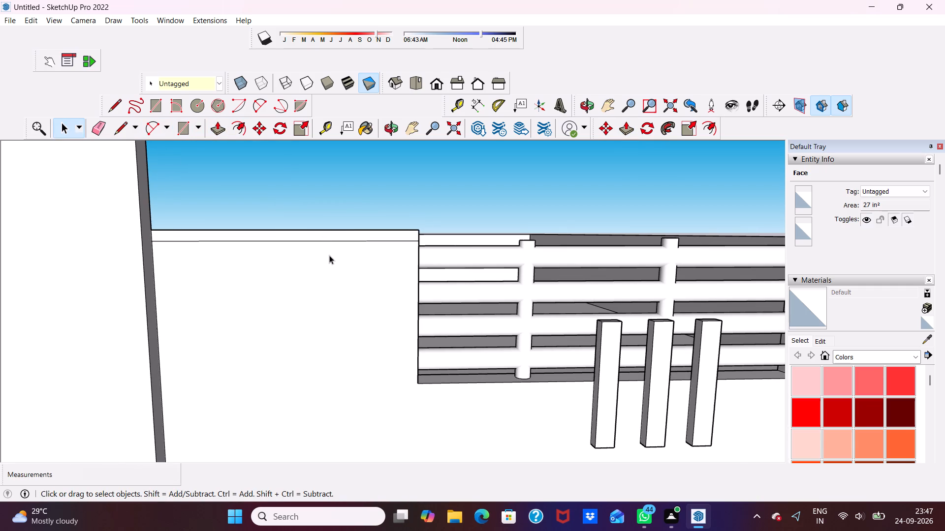
{"action": "scroll", "coordinate": [329, 254], "scroll_direction": "up", "scroll_amount": 6}
{"action": "middle_click_drag", "start_coordinate": [329, 237], "coordinate": [337, 175]}
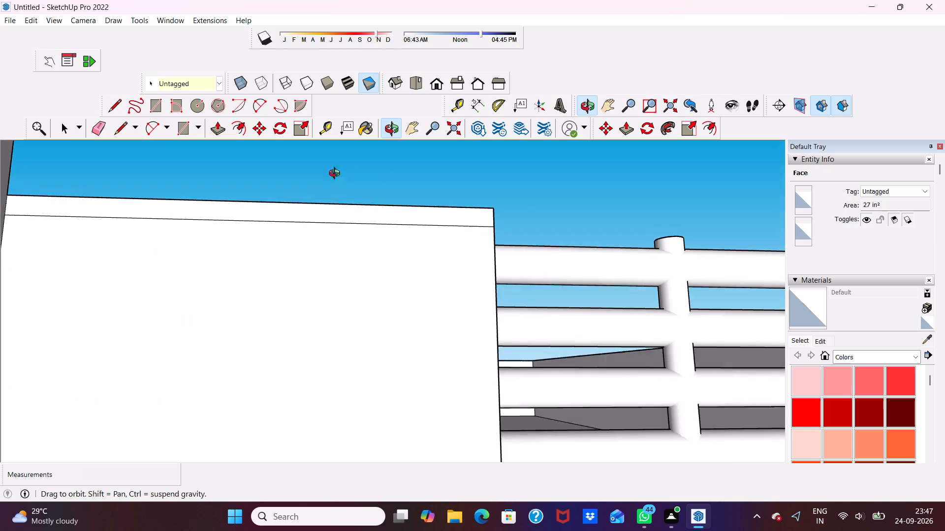
{"action": "middle_click_drag", "start_coordinate": [337, 175], "coordinate": [338, 138]}
{"action": "middle_click_drag", "start_coordinate": [347, 277], "coordinate": [159, 375]}
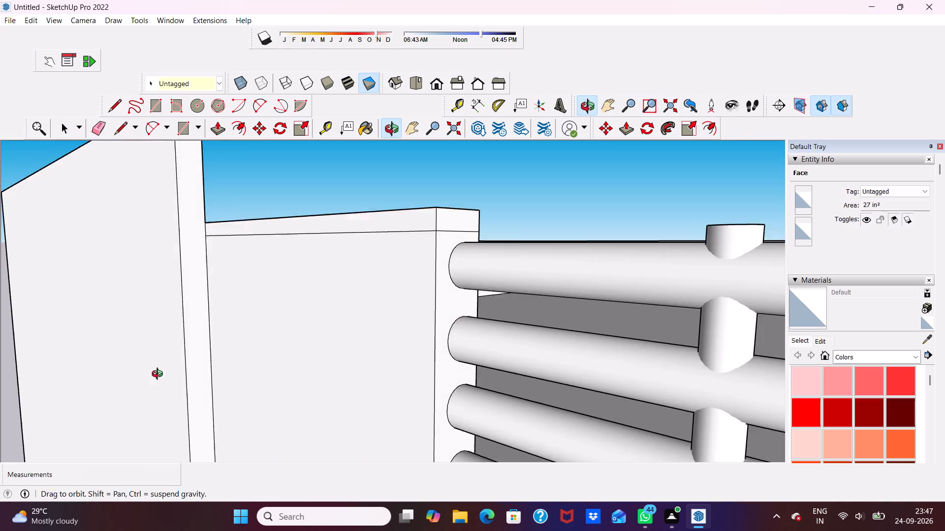
{"action": "middle_click_drag", "start_coordinate": [159, 375], "coordinate": [361, 429]}
{"action": "scroll", "coordinate": [315, 273], "scroll_direction": "down", "scroll_amount": 4}
{"action": "middle_click_drag", "start_coordinate": [329, 322], "coordinate": [263, 365]}
{"action": "middle_click_drag", "start_coordinate": [291, 339], "coordinate": [303, 323]}
{"action": "scroll", "coordinate": [331, 277], "scroll_direction": "up", "scroll_amount": 1}
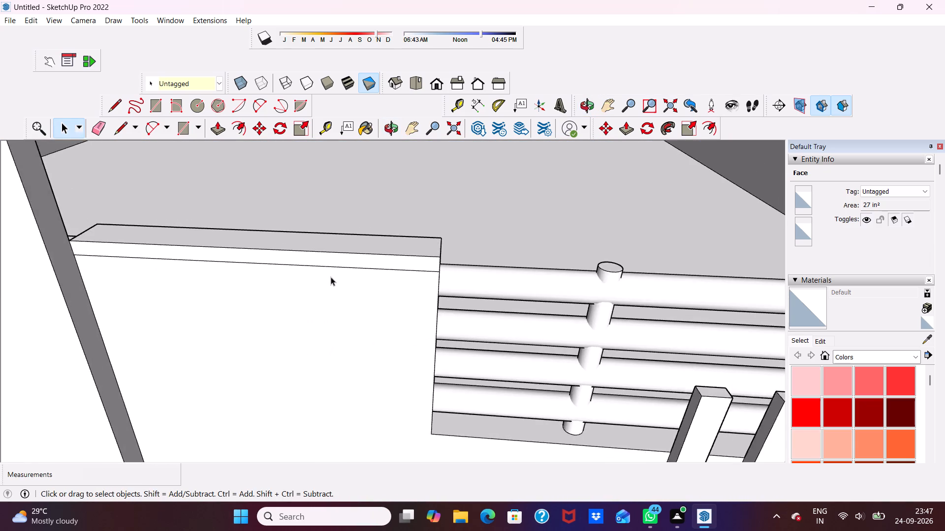
{"action": "scroll", "coordinate": [331, 277], "scroll_direction": "up", "scroll_amount": 1}
{"action": "left_click", "coordinate": [337, 256]}
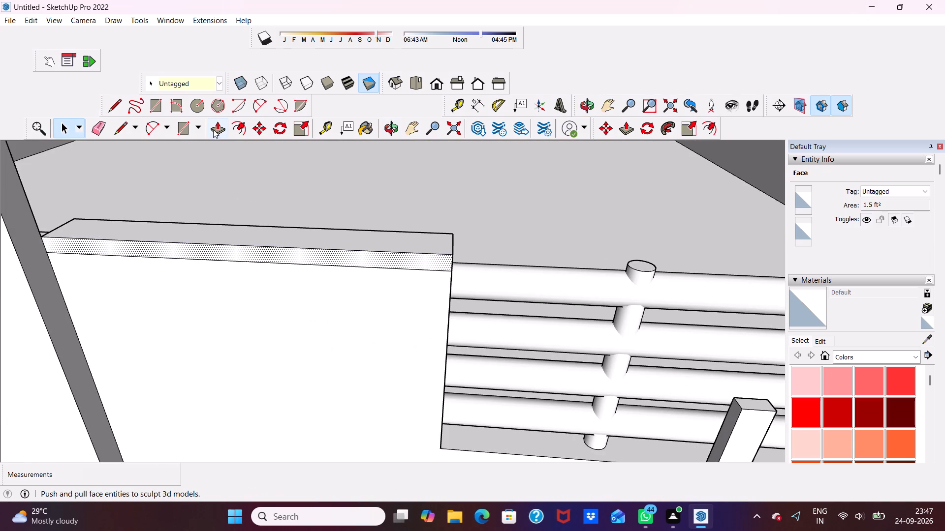
{"action": "left_click", "coordinate": [217, 128]}
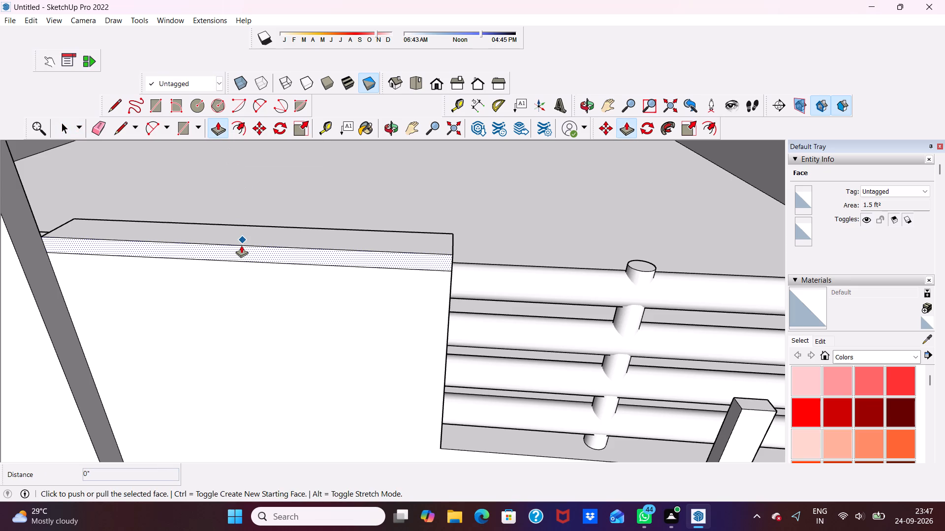
{"action": "left_click", "coordinate": [240, 247]}
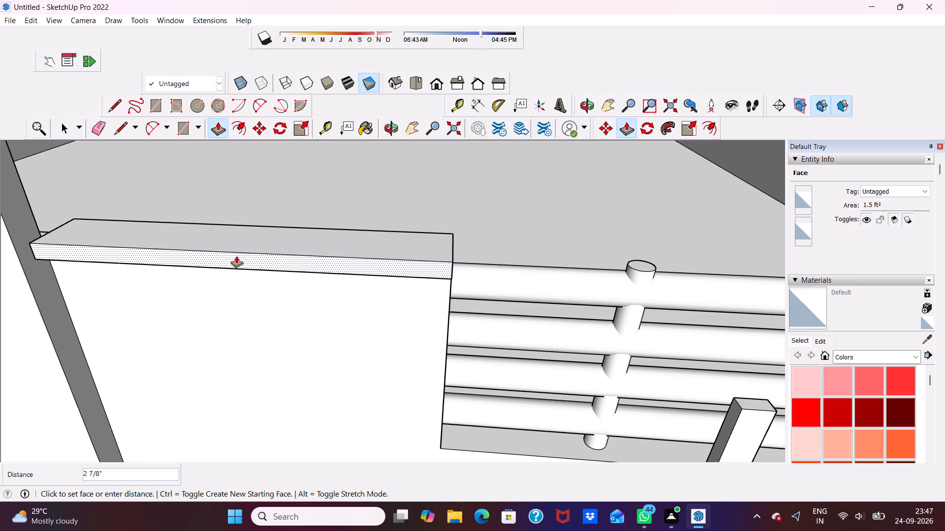
{"action": "left_click", "coordinate": [236, 256]}
Push/Pull the front face of the projecting parapet strip back in by about 1 9/16".
{"action": "scroll", "coordinate": [224, 257], "scroll_direction": "down", "scroll_amount": 4}
{"action": "middle_click_drag", "start_coordinate": [224, 271], "coordinate": [255, 68]}
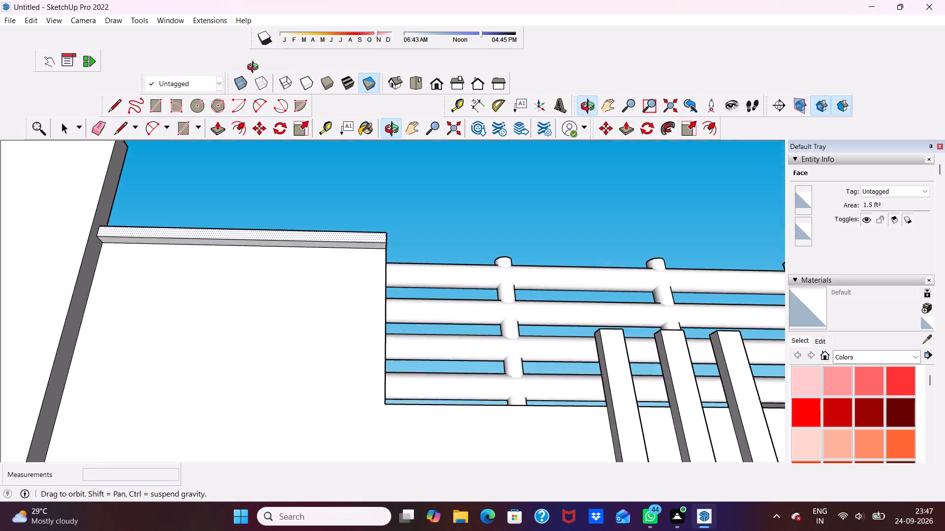
{"action": "middle_click_drag", "start_coordinate": [255, 68], "coordinate": [255, 59]}
{"action": "scroll", "coordinate": [272, 231], "scroll_direction": "up", "scroll_amount": 4}
{"action": "scroll", "coordinate": [256, 221], "scroll_direction": "down", "scroll_amount": 5}
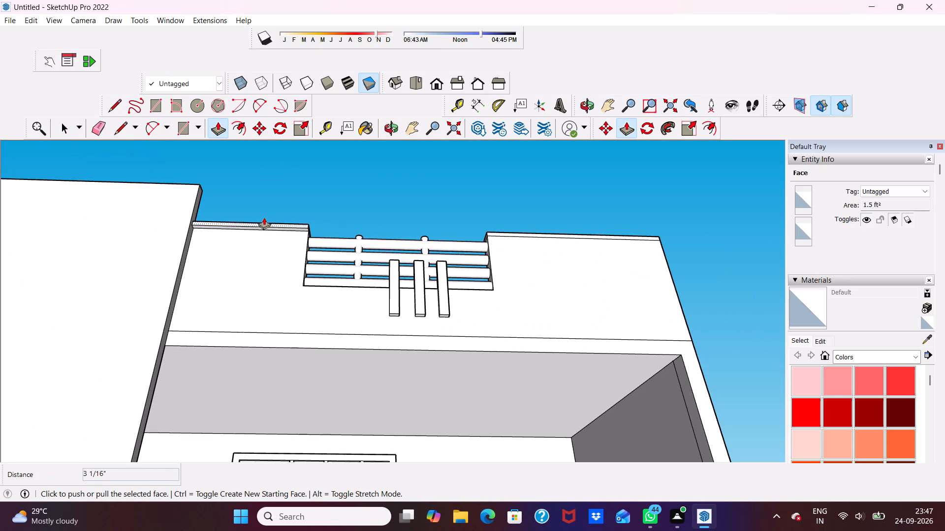
{"action": "scroll", "coordinate": [268, 218], "scroll_direction": "up", "scroll_amount": 5}
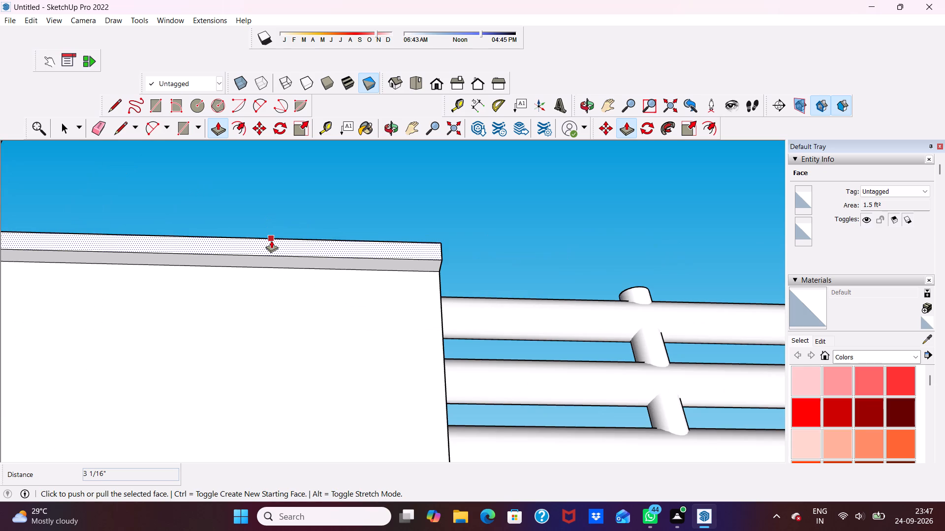
{"action": "left_click_drag", "start_coordinate": [271, 240], "coordinate": [278, 244]}
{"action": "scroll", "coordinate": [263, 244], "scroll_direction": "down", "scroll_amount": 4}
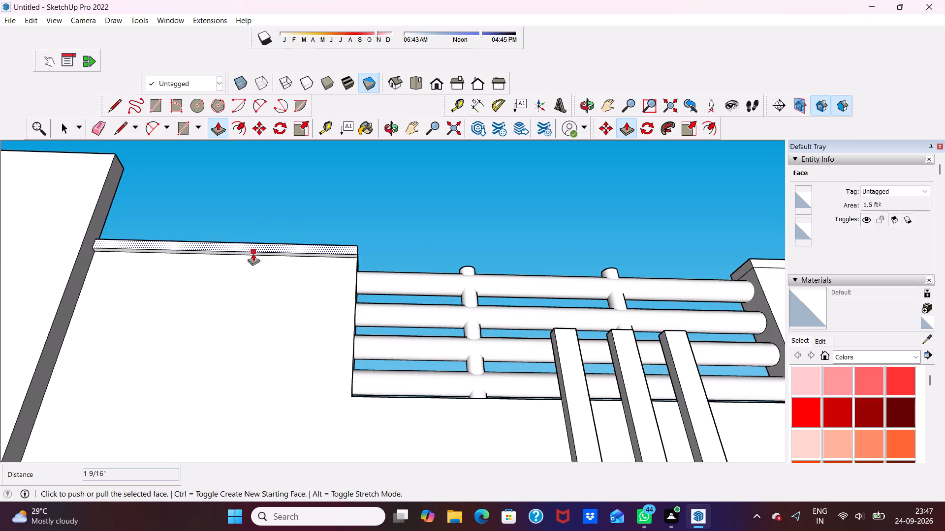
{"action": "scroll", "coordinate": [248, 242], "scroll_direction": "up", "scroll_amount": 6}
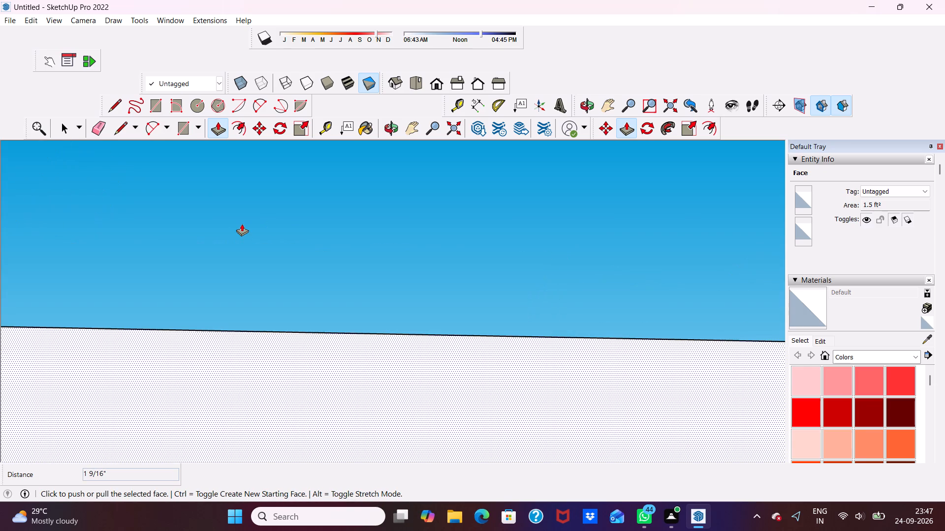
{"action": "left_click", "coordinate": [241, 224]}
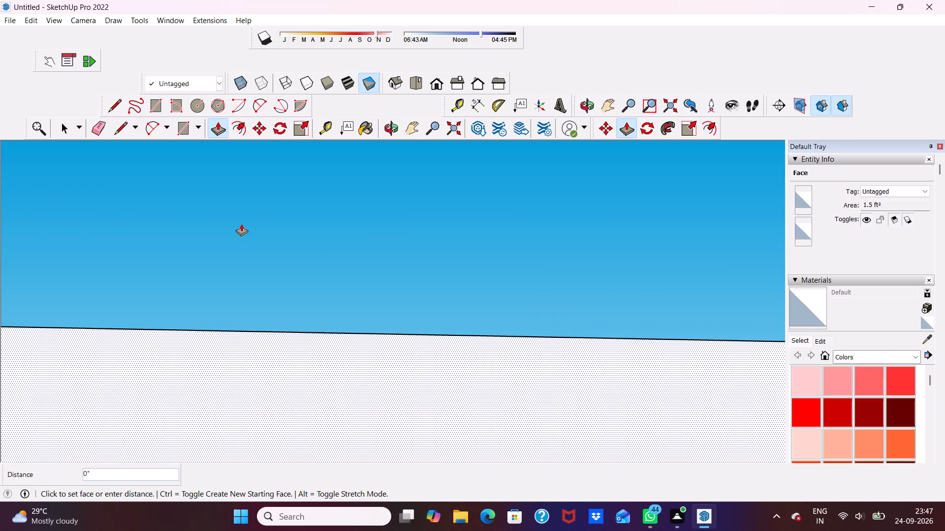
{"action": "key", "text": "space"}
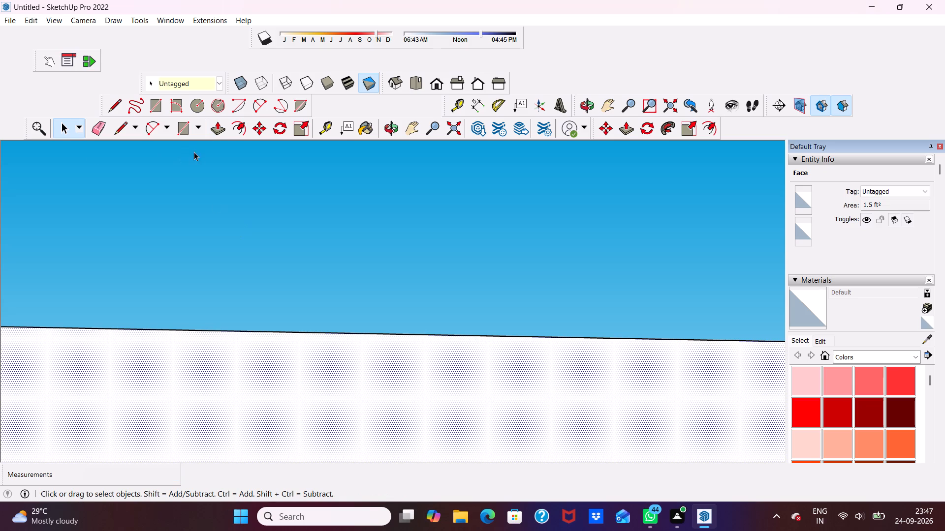
Draw a 1 1/2" by 1 1/2" rectangle on the underside of the projecting parapet strip beside the large panel.
{"action": "left_click", "coordinate": [151, 105]}
{"action": "scroll", "coordinate": [166, 166], "scroll_direction": "down", "scroll_amount": 4}
{"action": "scroll", "coordinate": [236, 238], "scroll_direction": "up", "scroll_amount": 4}
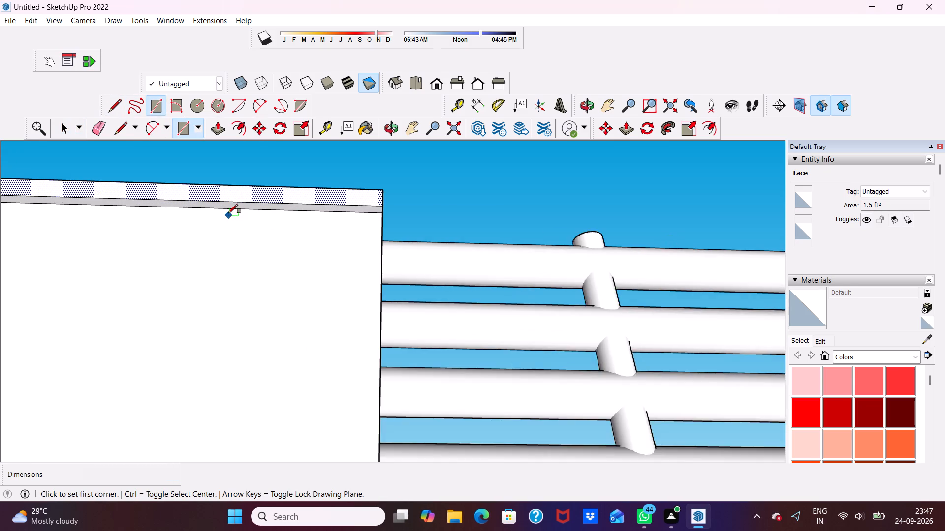
{"action": "scroll", "coordinate": [228, 213], "scroll_direction": "up", "scroll_amount": 7}
{"action": "scroll", "coordinate": [269, 199], "scroll_direction": "down", "scroll_amount": 4}
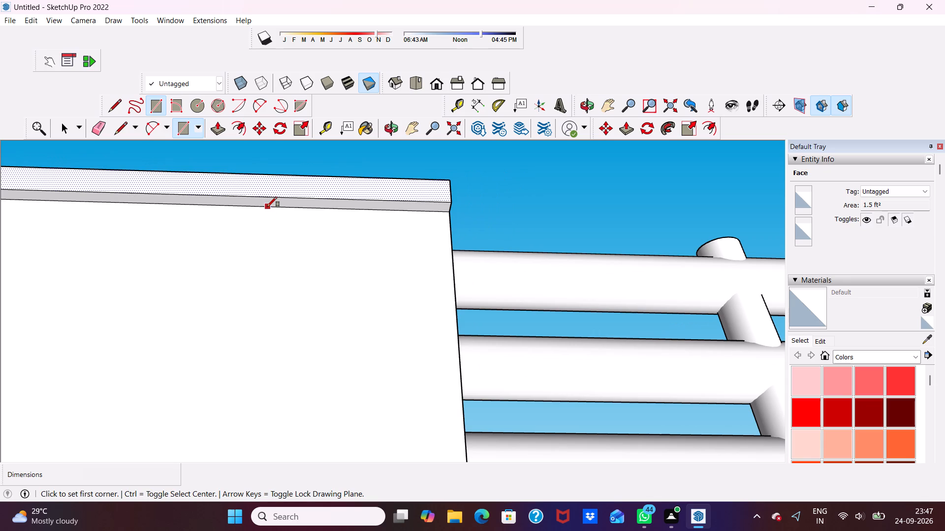
{"action": "scroll", "coordinate": [264, 204], "scroll_direction": "up", "scroll_amount": 8}
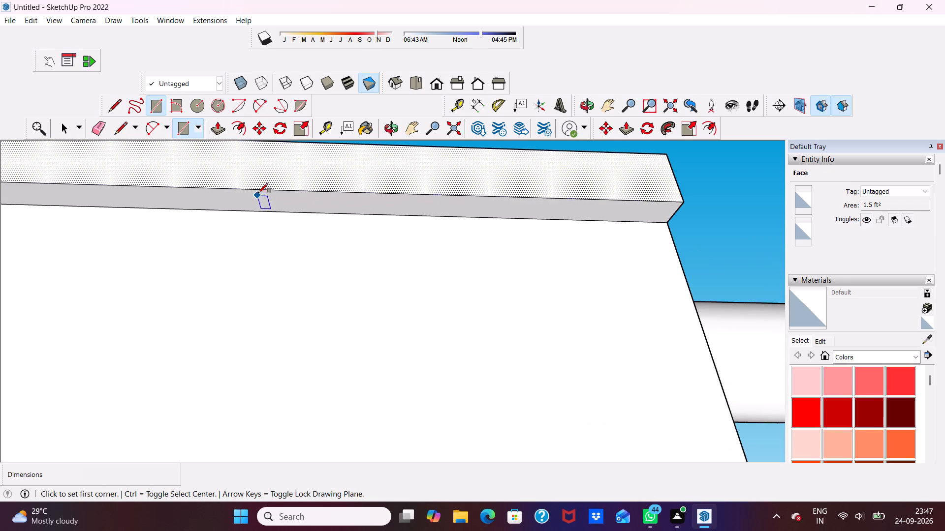
{"action": "left_click", "coordinate": [258, 191]}
{"action": "scroll", "coordinate": [280, 208], "scroll_direction": "down", "scroll_amount": 1}
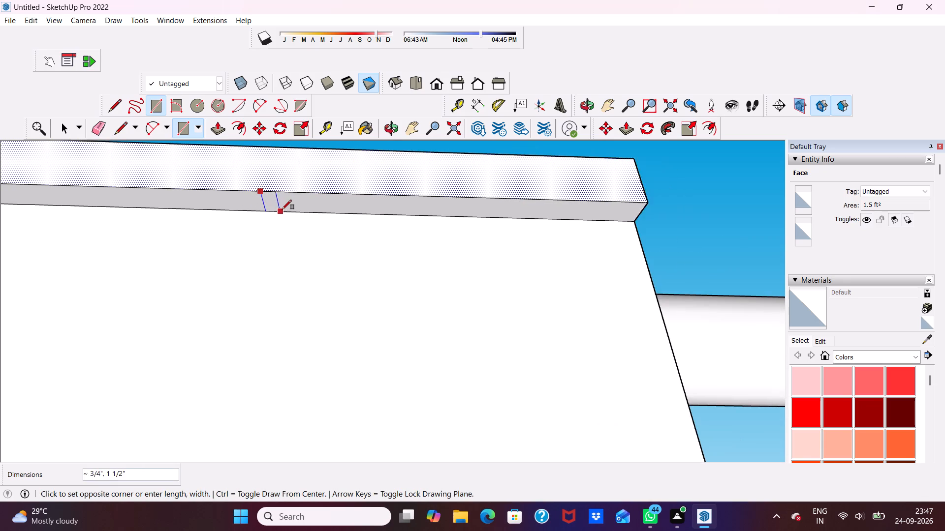
{"action": "scroll", "coordinate": [282, 209], "scroll_direction": "down", "scroll_amount": 5}
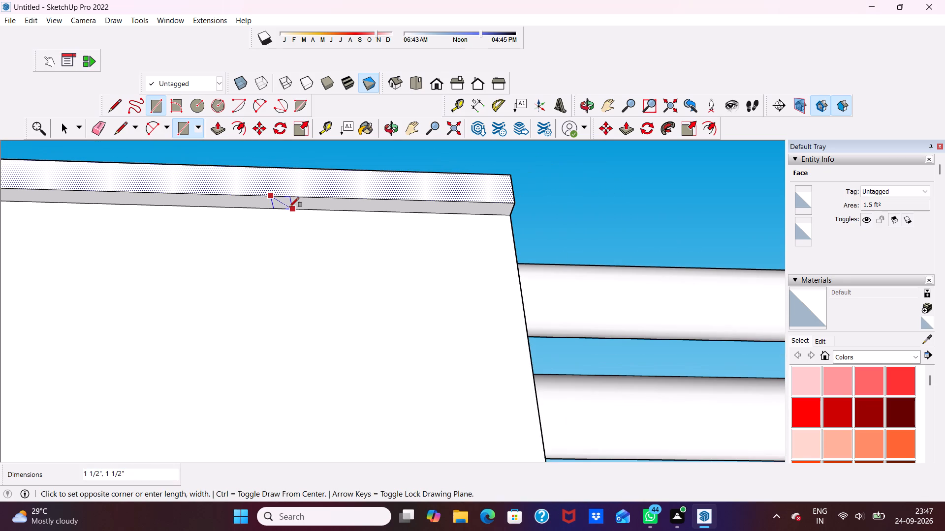
{"action": "middle_click_drag", "start_coordinate": [289, 207], "coordinate": [288, 232]}
{"action": "scroll", "coordinate": [288, 218], "scroll_direction": "up", "scroll_amount": 3}
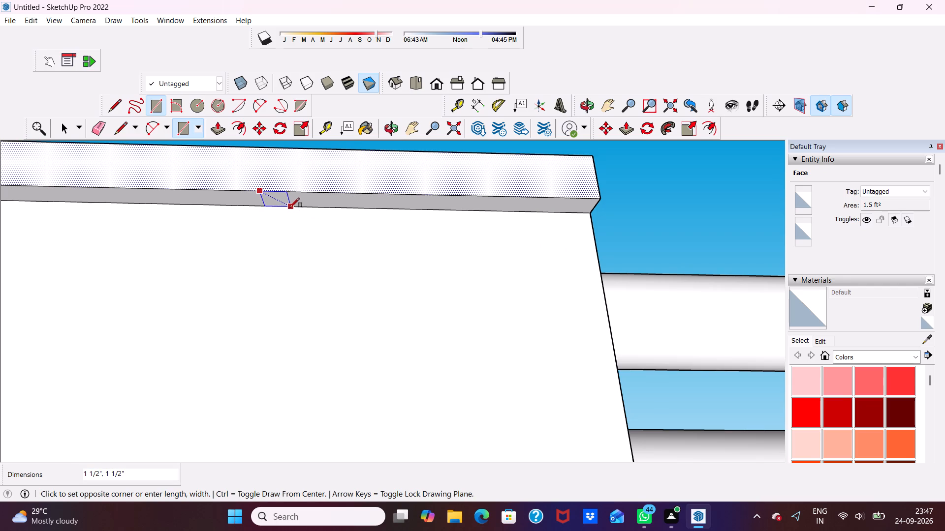
{"action": "left_click", "coordinate": [292, 205]}
{"action": "scroll", "coordinate": [161, 200], "scroll_direction": "down", "scroll_amount": 12}
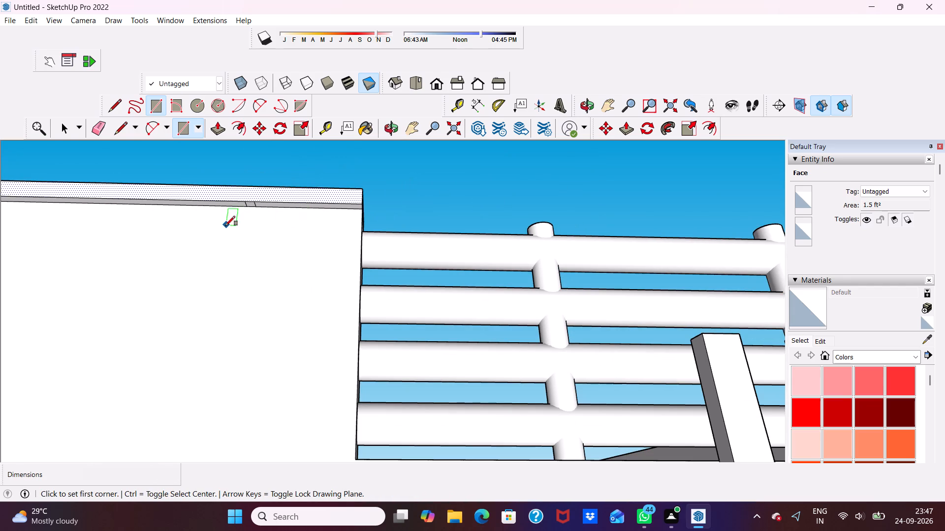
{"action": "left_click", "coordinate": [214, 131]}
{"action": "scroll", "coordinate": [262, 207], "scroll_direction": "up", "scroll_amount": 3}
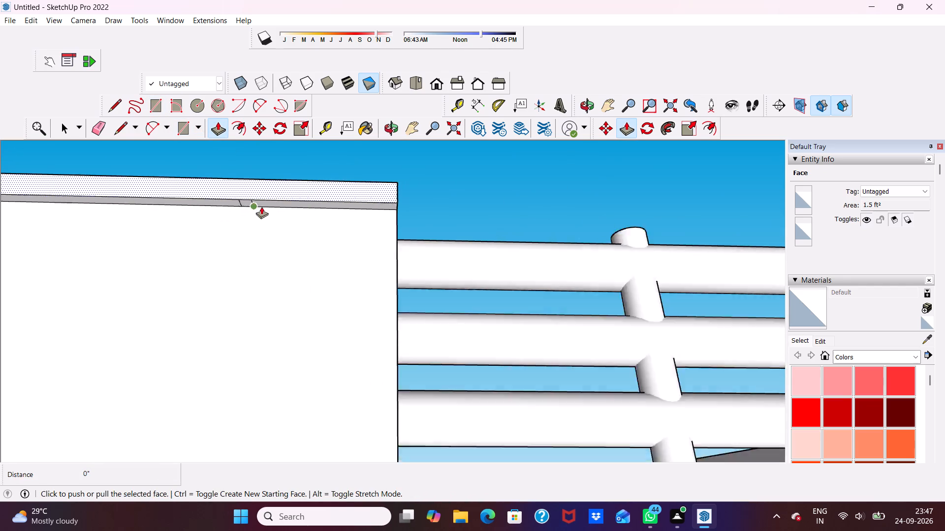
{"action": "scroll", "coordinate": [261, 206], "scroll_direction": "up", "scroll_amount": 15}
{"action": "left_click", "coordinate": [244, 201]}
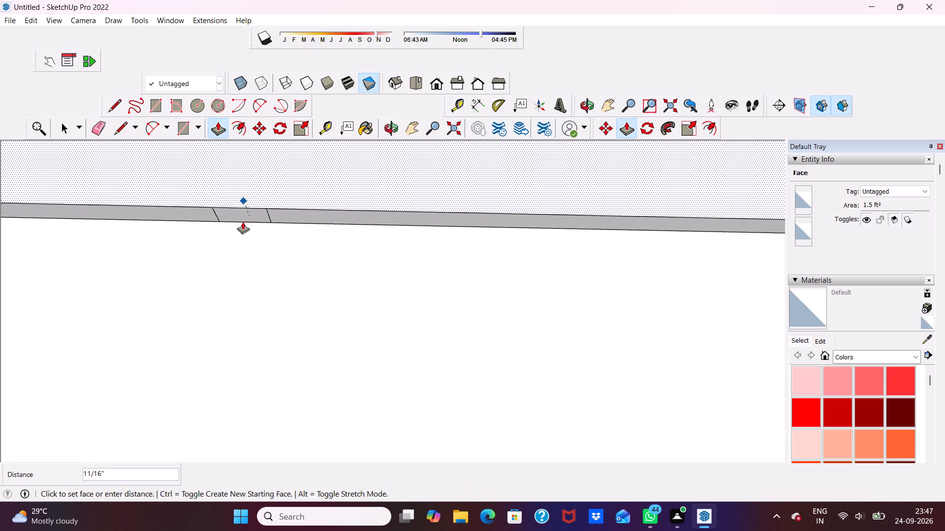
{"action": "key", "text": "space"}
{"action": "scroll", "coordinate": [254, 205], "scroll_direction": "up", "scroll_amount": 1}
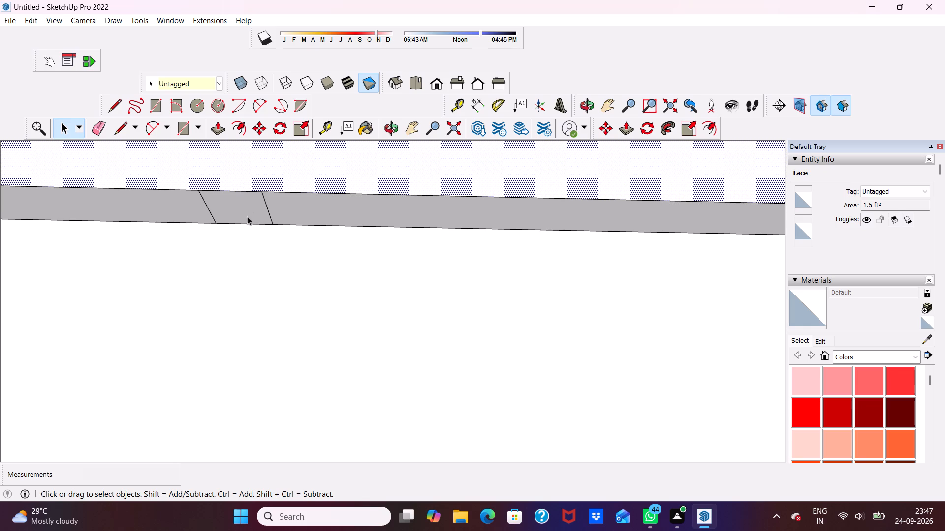
Push/Pull the small square under the projecting parapet strip downward about 3' 5 1/4" to form a thin vertical strip.
{"action": "left_click", "coordinate": [232, 210]}
{"action": "left_click", "coordinate": [216, 130]}
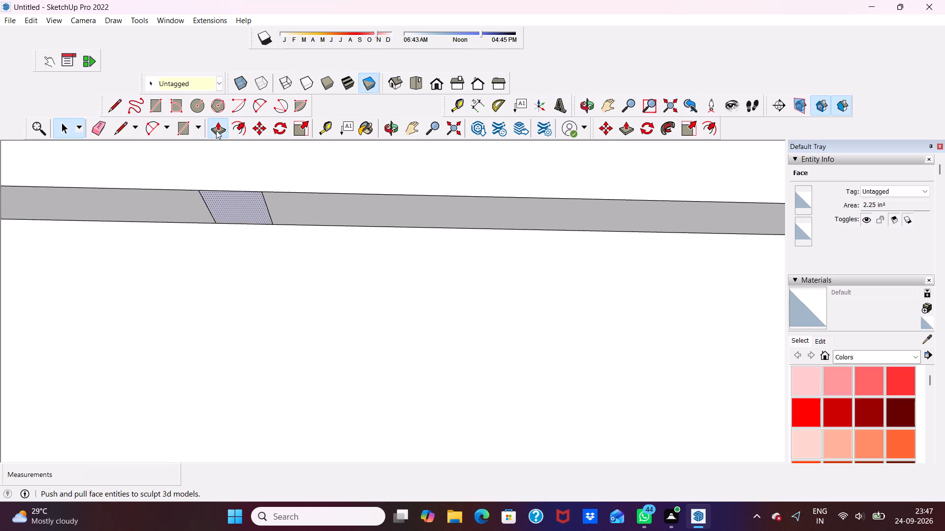
{"action": "left_click", "coordinate": [243, 207]}
{"action": "scroll", "coordinate": [252, 288], "scroll_direction": "down", "scroll_amount": 4}
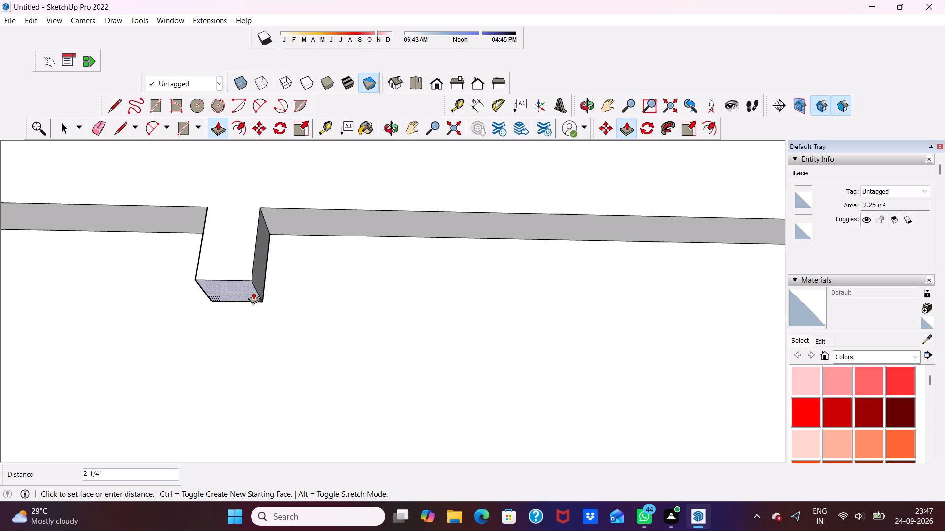
{"action": "scroll", "coordinate": [253, 292], "scroll_direction": "down", "scroll_amount": 10}
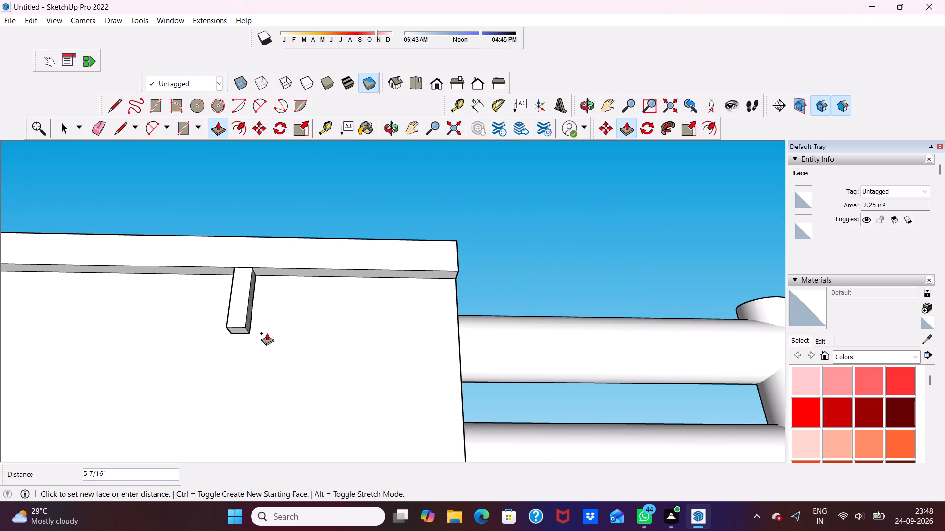
{"action": "scroll", "coordinate": [265, 311], "scroll_direction": "down", "scroll_amount": 6}
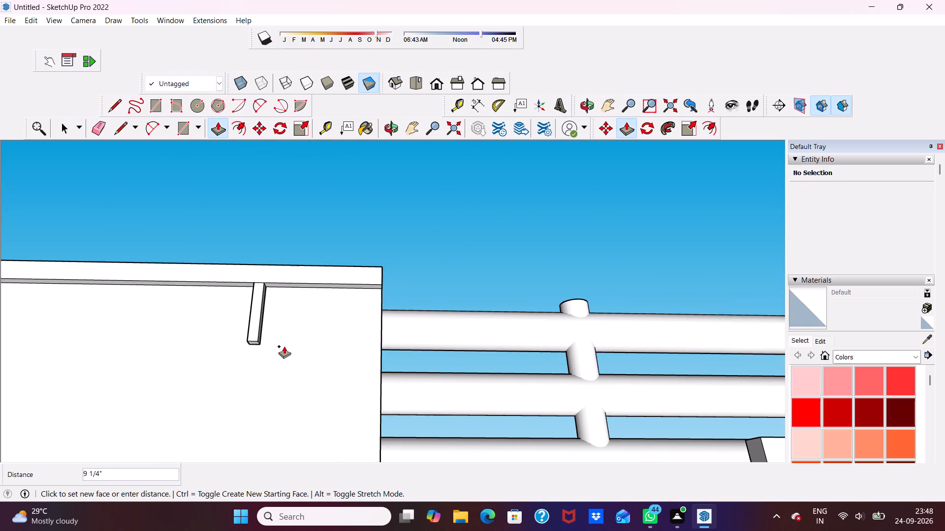
{"action": "scroll", "coordinate": [282, 350], "scroll_direction": "down", "scroll_amount": 8}
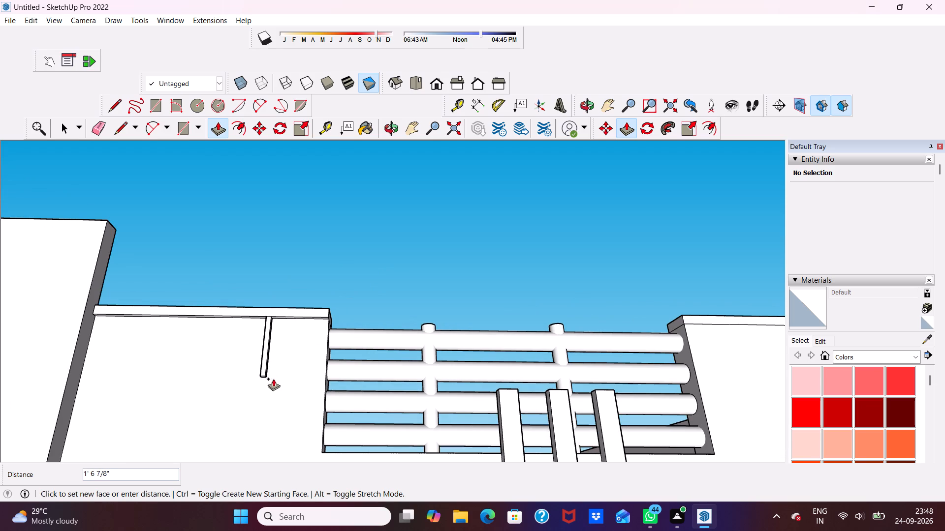
{"action": "scroll", "coordinate": [273, 379], "scroll_direction": "down", "scroll_amount": 2}
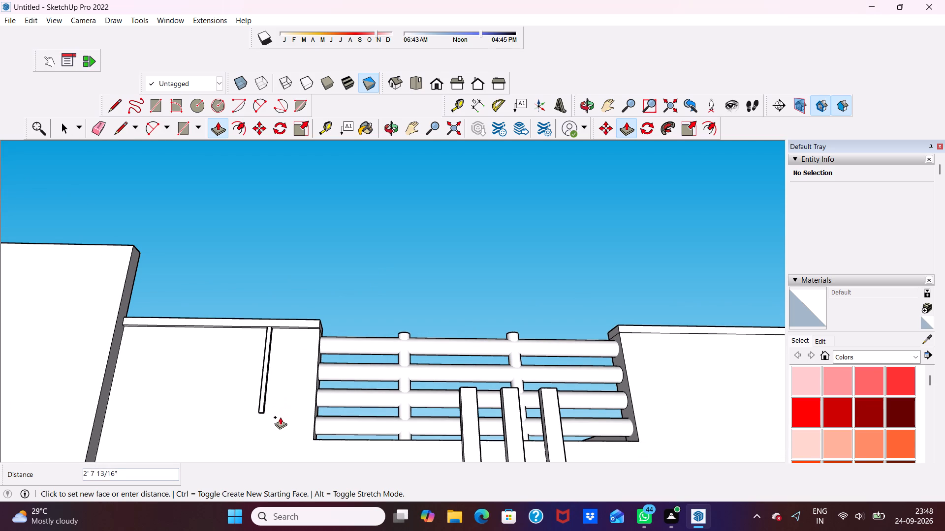
{"action": "left_click", "coordinate": [274, 442]}
Push/Pull the side face of the thin vertical strip outward by about 7/16", on the side toward the large panel.
{"action": "scroll", "coordinate": [215, 361], "scroll_direction": "up", "scroll_amount": 5}
{"action": "scroll", "coordinate": [226, 335], "scroll_direction": "down", "scroll_amount": 10}
{"action": "middle_click_drag", "start_coordinate": [295, 344], "coordinate": [325, 373]}
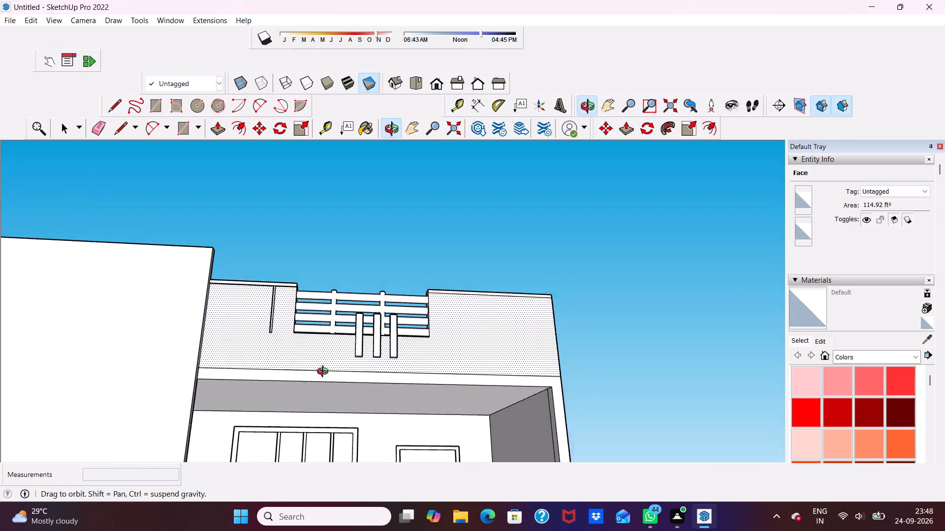
{"action": "middle_click_drag", "start_coordinate": [325, 373], "coordinate": [357, 467]}
{"action": "scroll", "coordinate": [115, 296], "scroll_direction": "up", "scroll_amount": 16}
{"action": "scroll", "coordinate": [476, 323], "scroll_direction": "up", "scroll_amount": 3}
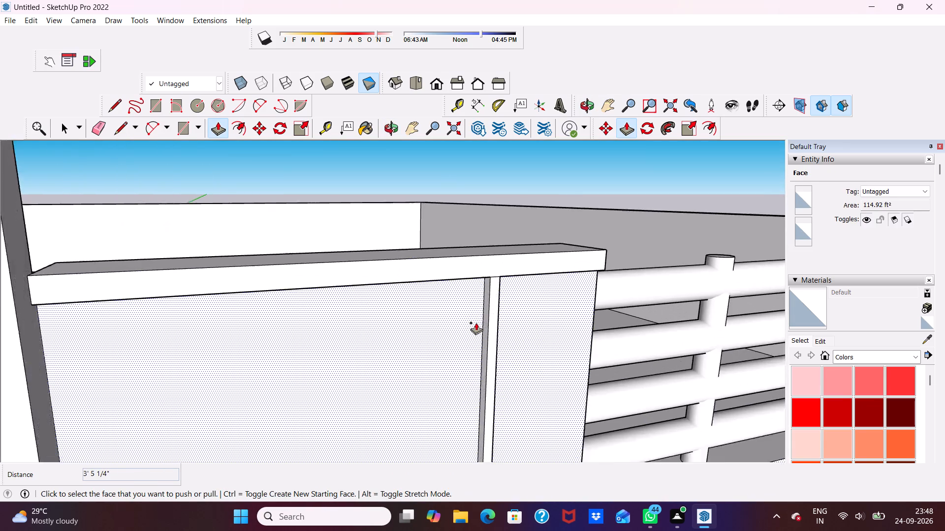
{"action": "scroll", "coordinate": [476, 323], "scroll_direction": "up", "scroll_amount": 5}
{"action": "left_click_drag", "start_coordinate": [490, 311], "coordinate": [485, 311]}
Erase the seam line running down the front face of the thin vertical strip.
{"action": "scroll", "coordinate": [483, 308], "scroll_direction": "down", "scroll_amount": 5}
{"action": "middle_click_drag", "start_coordinate": [484, 308], "coordinate": [459, 297]}
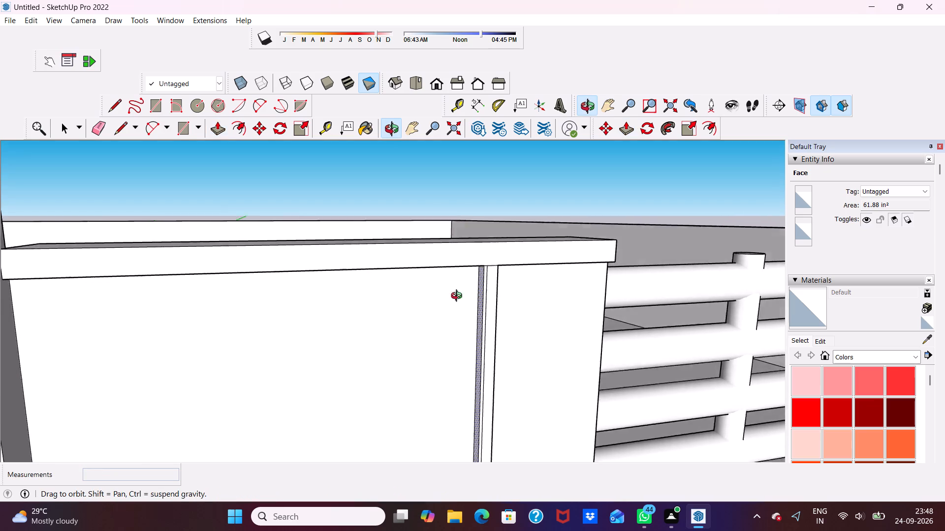
{"action": "middle_click_drag", "start_coordinate": [459, 297], "coordinate": [405, 295]}
{"action": "scroll", "coordinate": [456, 309], "scroll_direction": "up", "scroll_amount": 6}
{"action": "scroll", "coordinate": [267, 286], "scroll_direction": "down", "scroll_amount": 5}
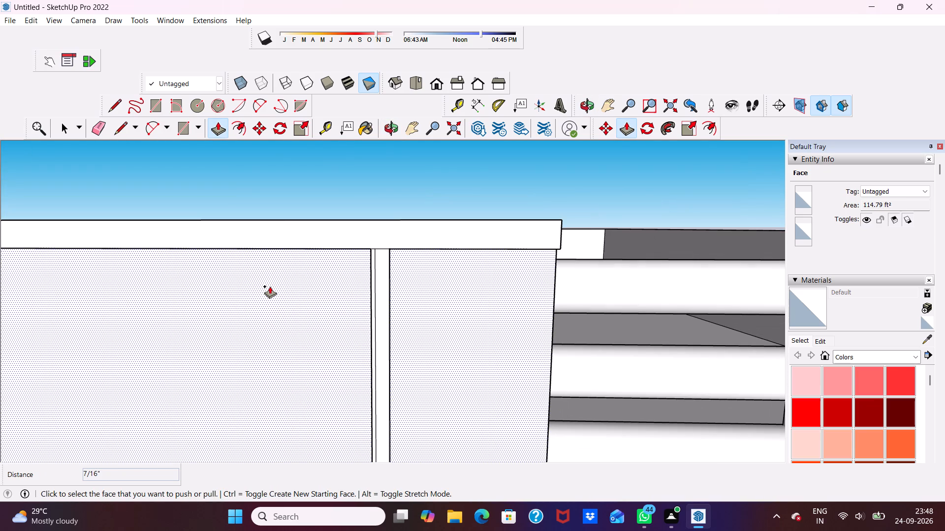
{"action": "scroll", "coordinate": [270, 286], "scroll_direction": "down", "scroll_amount": 3}
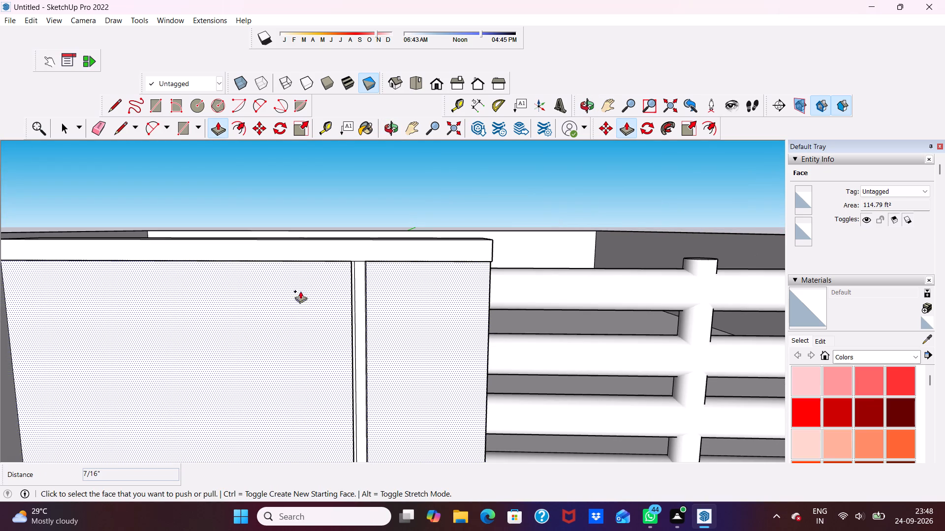
{"action": "key", "text": "space"}
{"action": "key", "text": "space"}
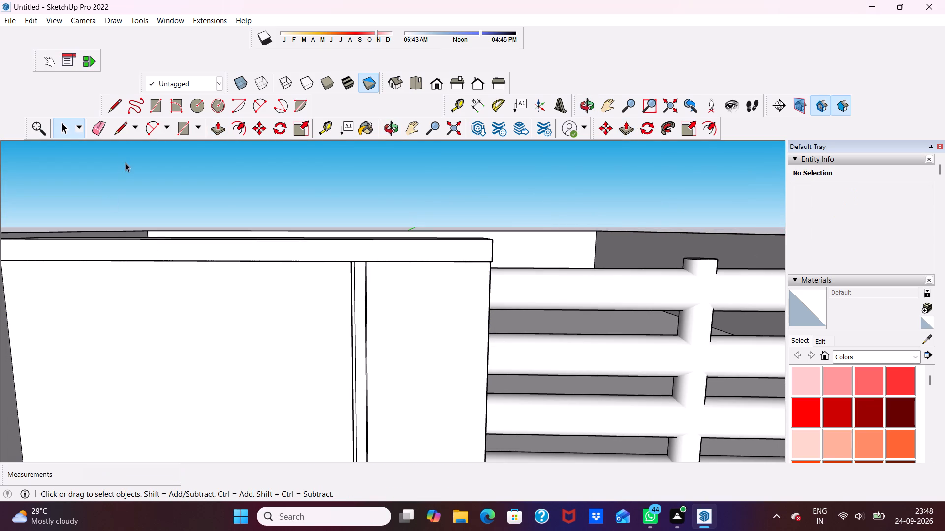
{"action": "left_click", "coordinate": [102, 129]}
{"action": "scroll", "coordinate": [401, 333], "scroll_direction": "up", "scroll_amount": 4}
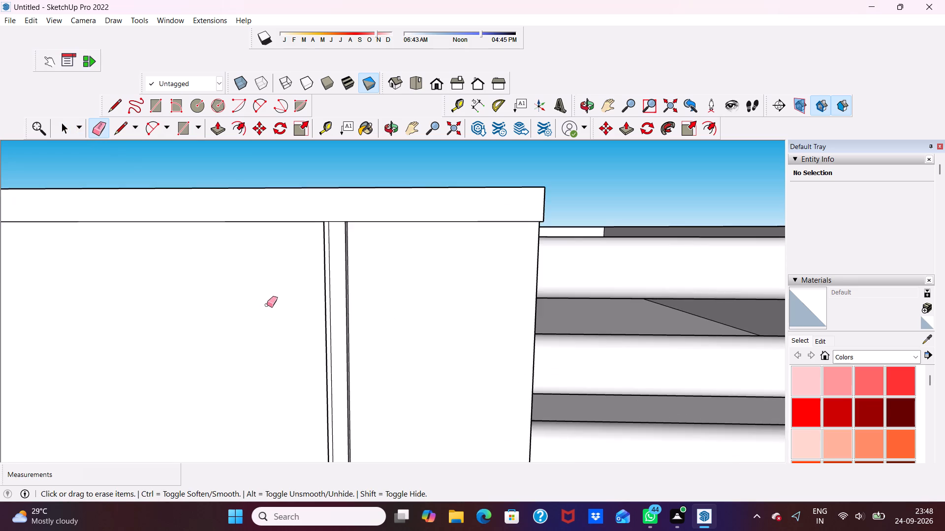
{"action": "scroll", "coordinate": [286, 294], "scroll_direction": "up", "scroll_amount": 3}
{"action": "left_click", "coordinate": [340, 285]}
Erase the seam line across the bottom end face of the thin vertical strip.
{"action": "scroll", "coordinate": [337, 250], "scroll_direction": "down", "scroll_amount": 6}
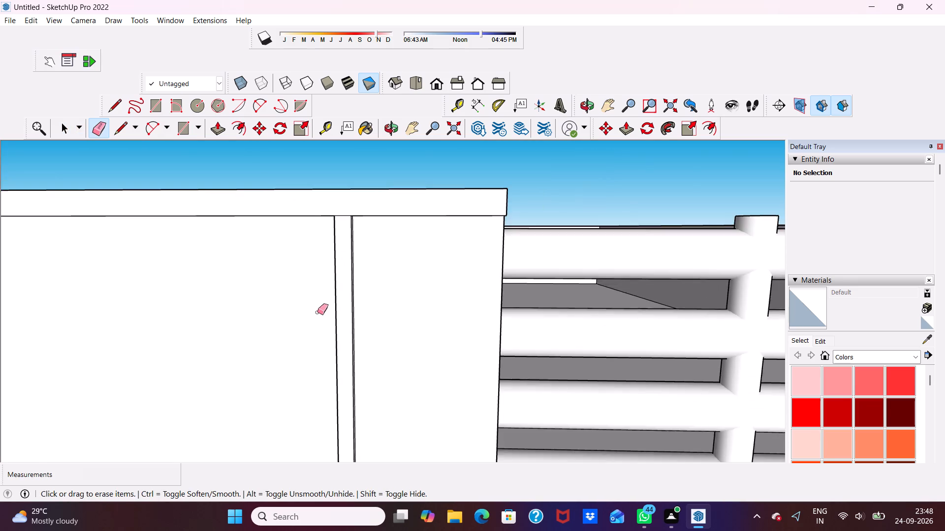
{"action": "scroll", "coordinate": [317, 324], "scroll_direction": "down", "scroll_amount": 10}
{"action": "middle_click_drag", "start_coordinate": [307, 359], "coordinate": [415, 324]}
{"action": "scroll", "coordinate": [409, 328], "scroll_direction": "up", "scroll_amount": 6}
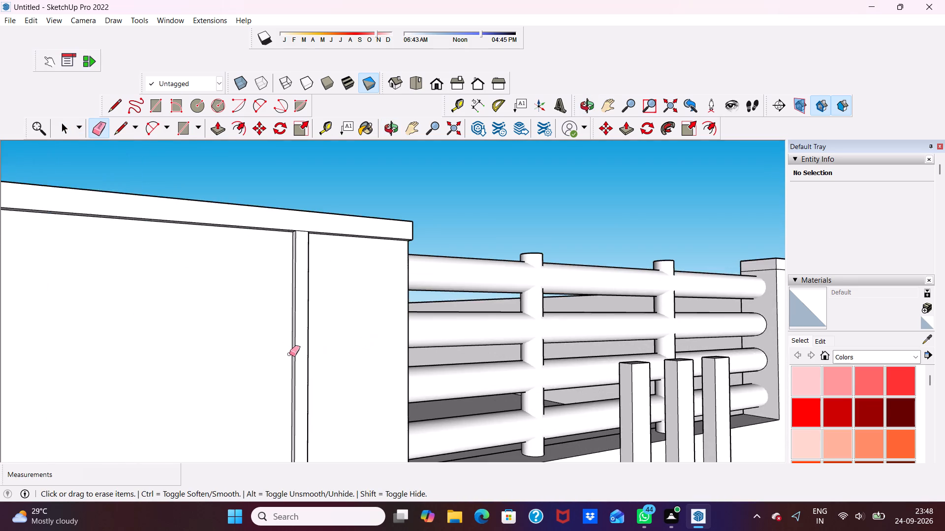
{"action": "scroll", "coordinate": [287, 352], "scroll_direction": "up", "scroll_amount": 5}
{"action": "middle_click_drag", "start_coordinate": [303, 324], "coordinate": [98, 265]}
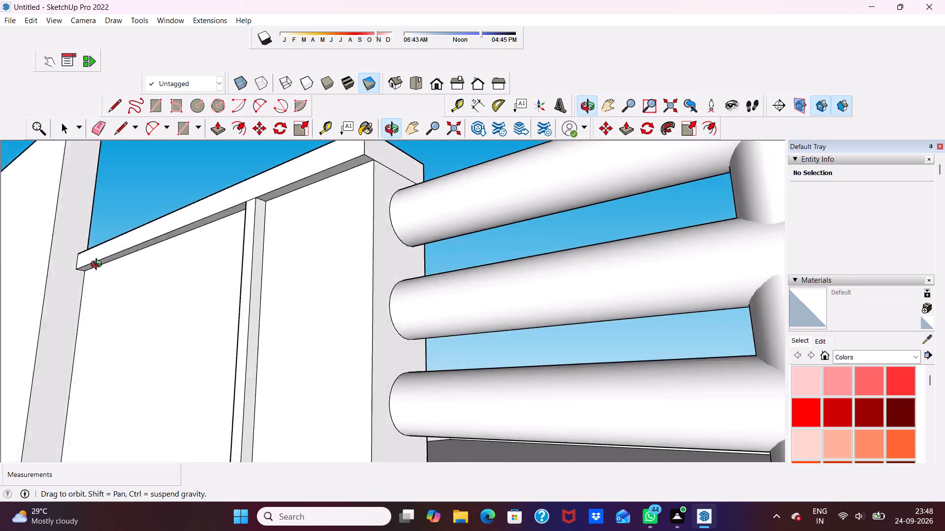
{"action": "middle_click_drag", "start_coordinate": [98, 265], "coordinate": [279, 90]}
{"action": "scroll", "coordinate": [279, 104], "scroll_direction": "down", "scroll_amount": 1}
{"action": "scroll", "coordinate": [271, 320], "scroll_direction": "up", "scroll_amount": 5}
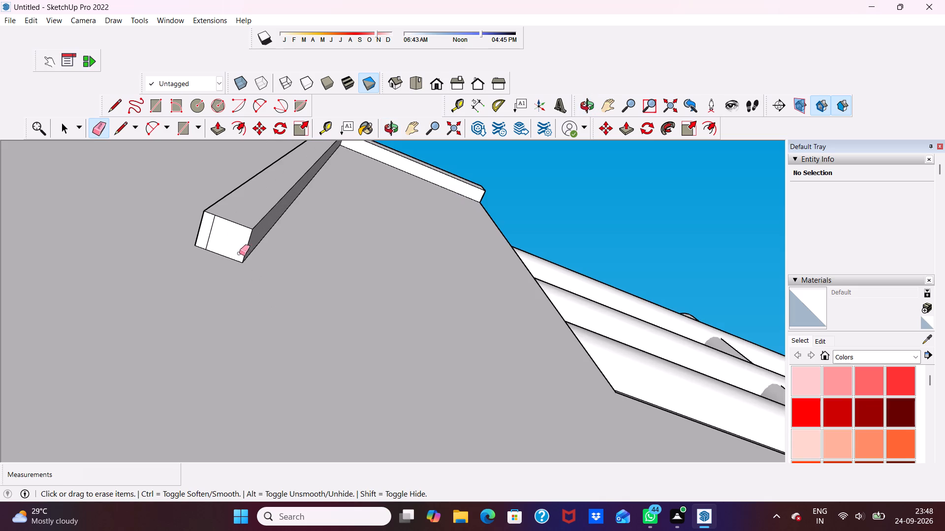
{"action": "left_click", "coordinate": [206, 218]}
Draw a rectangle about 9" by 5 1/2" on the parapet face between the large panel and the thin vertical strip.
{"action": "scroll", "coordinate": [208, 218], "scroll_direction": "down", "scroll_amount": 5}
{"action": "middle_click_drag", "start_coordinate": [210, 219], "coordinate": [214, 222]}
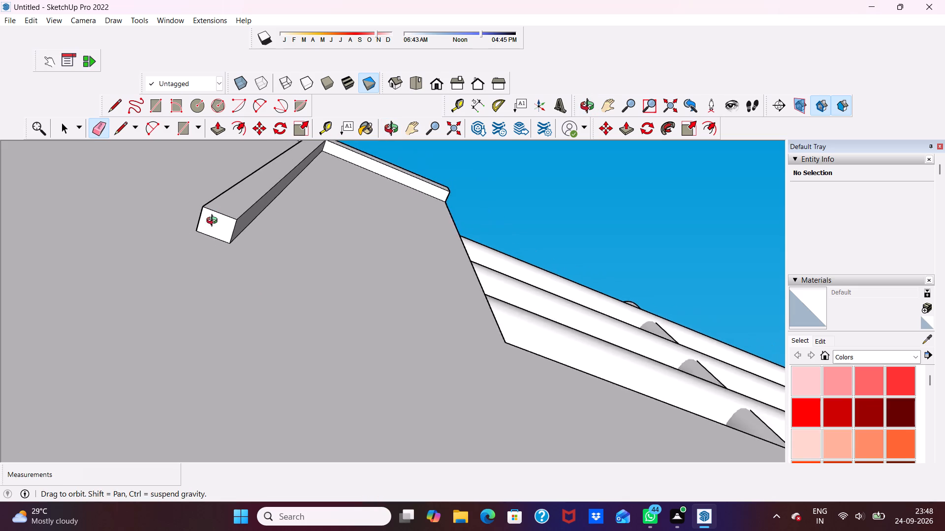
{"action": "middle_click_drag", "start_coordinate": [214, 222], "coordinate": [231, 385]}
{"action": "scroll", "coordinate": [224, 388], "scroll_direction": "down", "scroll_amount": 12}
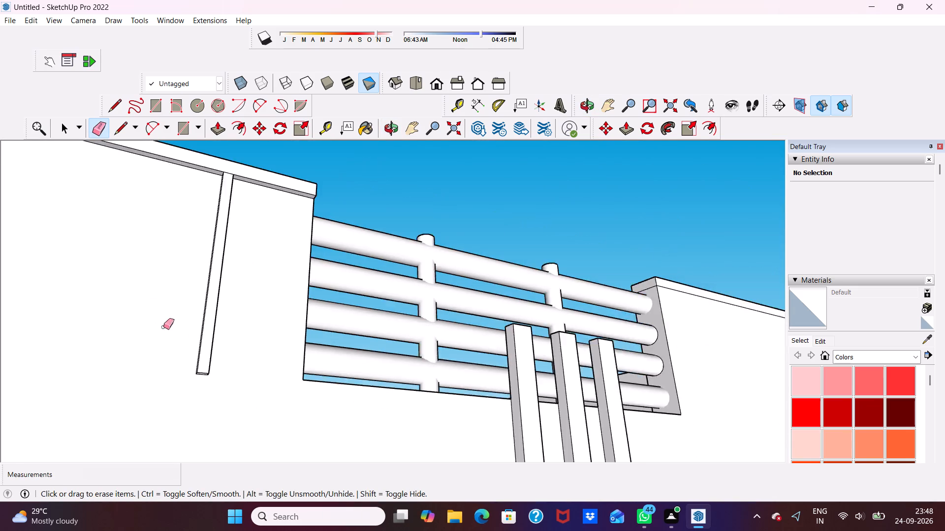
{"action": "scroll", "coordinate": [163, 327], "scroll_direction": "down", "scroll_amount": 12}
{"action": "middle_click_drag", "start_coordinate": [179, 311], "coordinate": [128, 354]}
{"action": "scroll", "coordinate": [127, 352], "scroll_direction": "up", "scroll_amount": 3}
{"action": "key", "text": "space"}
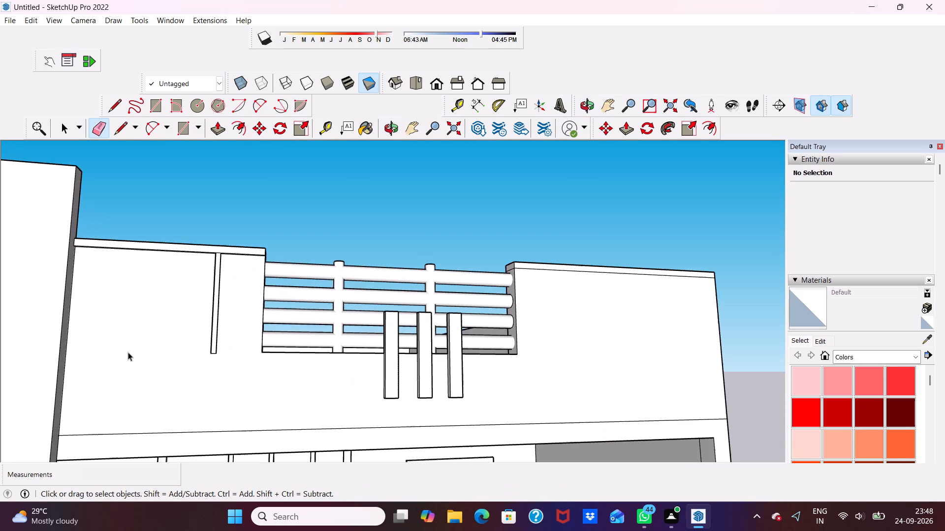
{"action": "left_click", "coordinate": [156, 106]}
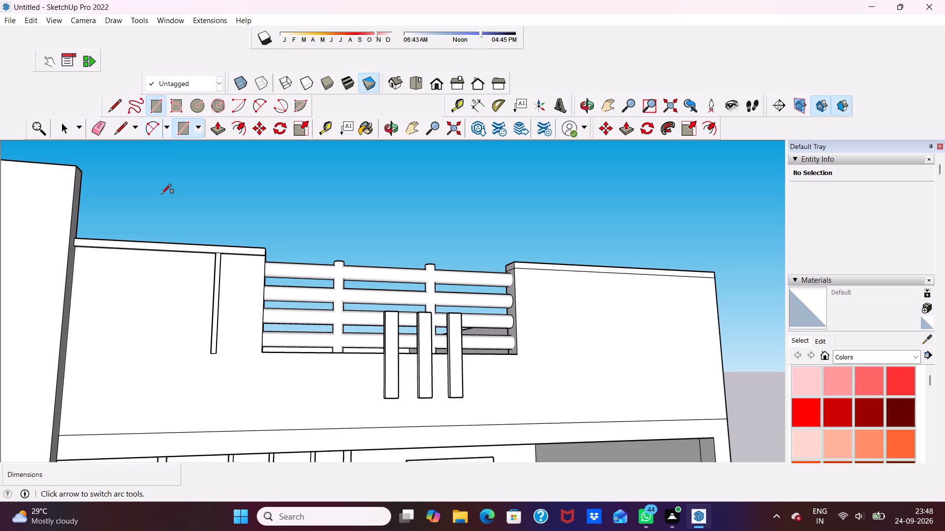
{"action": "scroll", "coordinate": [158, 313], "scroll_direction": "up", "scroll_amount": 3}
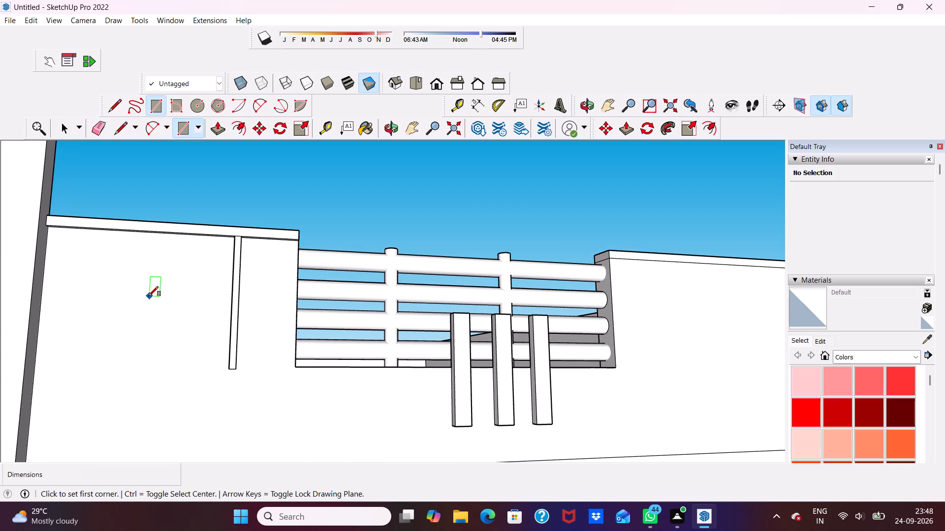
{"action": "left_click", "coordinate": [131, 283]}
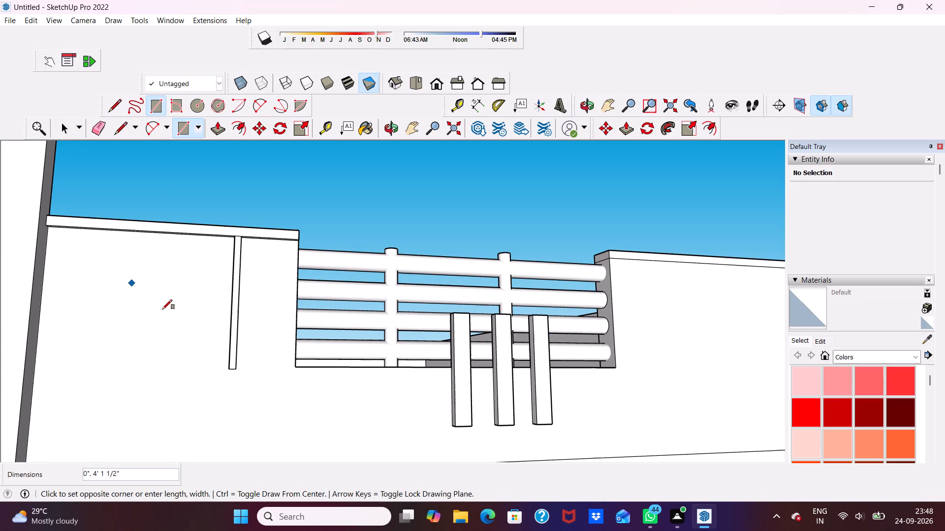
{"action": "left_click", "coordinate": [165, 266]}
Push/Pull the small rectangle on the parapet face outward 3".
{"action": "left_click", "coordinate": [214, 130]}
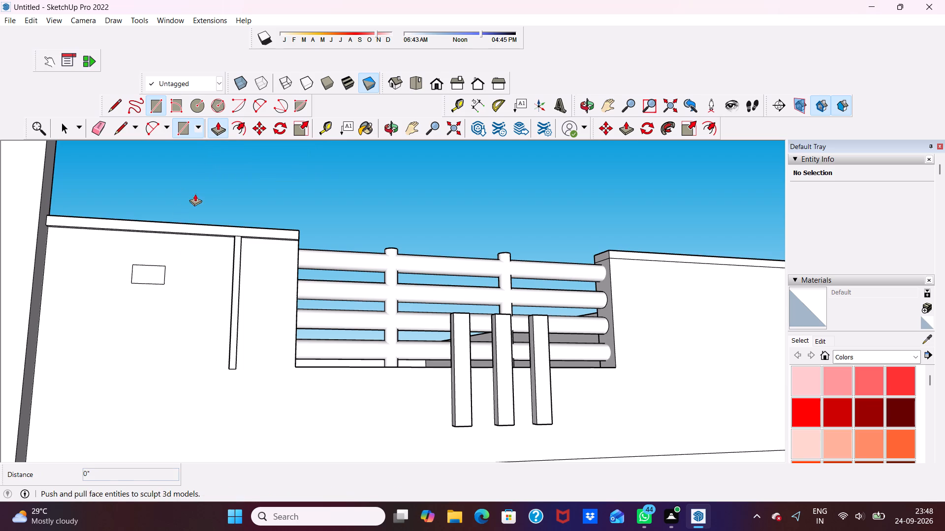
{"action": "left_click", "coordinate": [151, 268]}
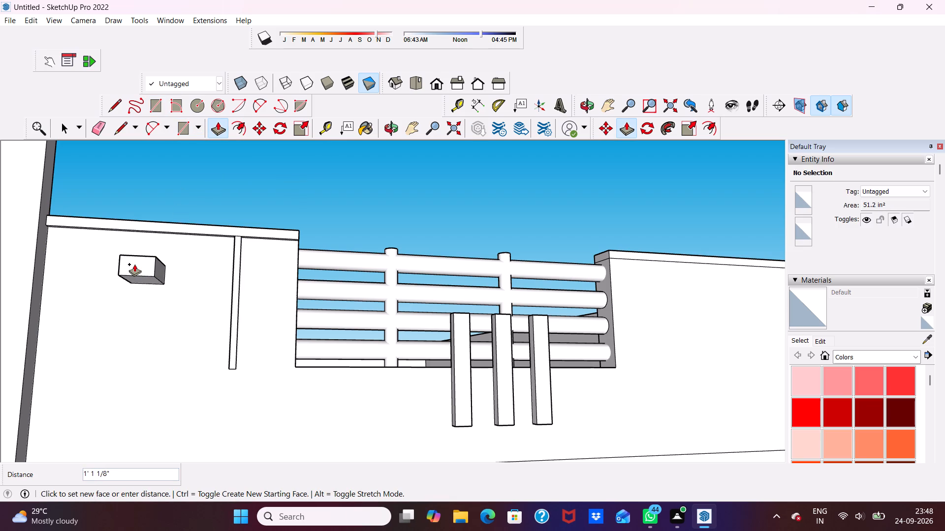
{"action": "key", "text": "3"}
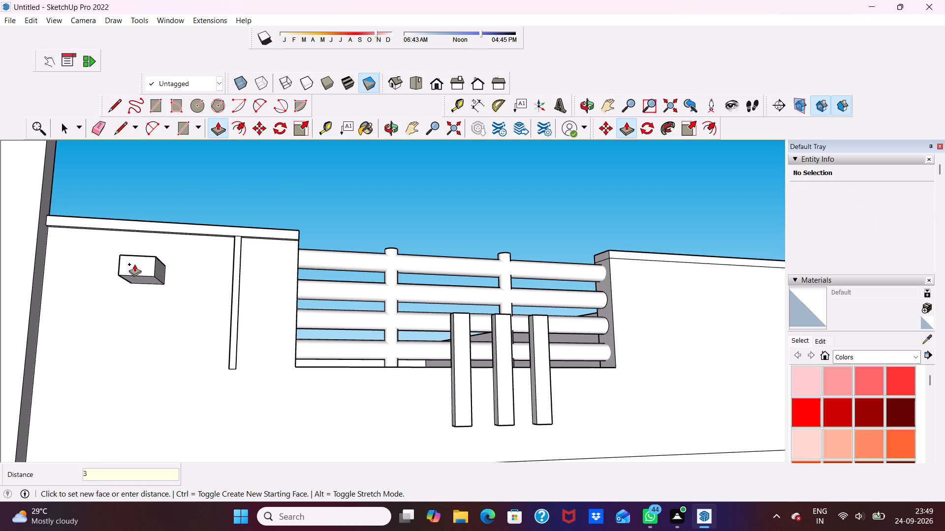
{"action": "key", "text": "shift+quotedbl"}
{"action": "key", "text": "Return"}
Examine the small block, vertical strip and railing opening on the parapet from above and from the front.
{"action": "scroll", "coordinate": [179, 333], "scroll_direction": "down", "scroll_amount": 3}
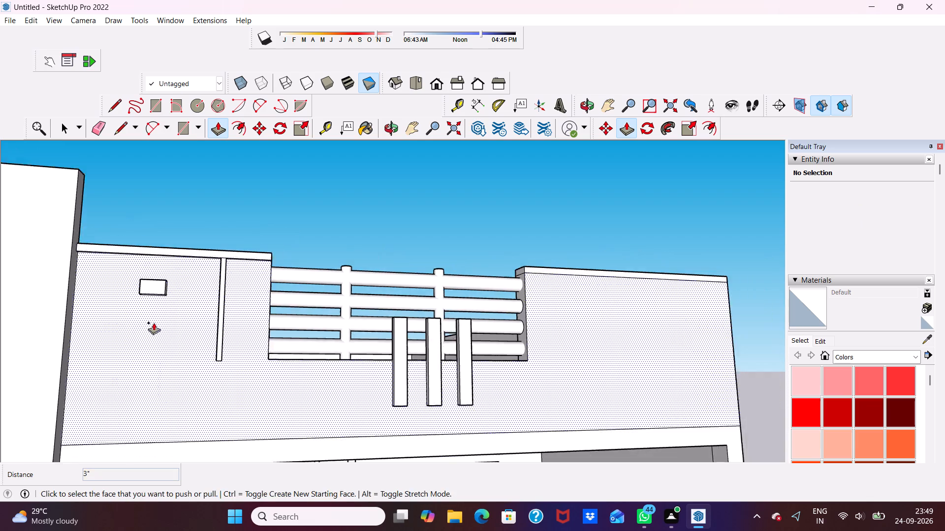
{"action": "scroll", "coordinate": [154, 323], "scroll_direction": "down", "scroll_amount": 1}
{"action": "middle_click_drag", "start_coordinate": [153, 322], "coordinate": [105, 400]}
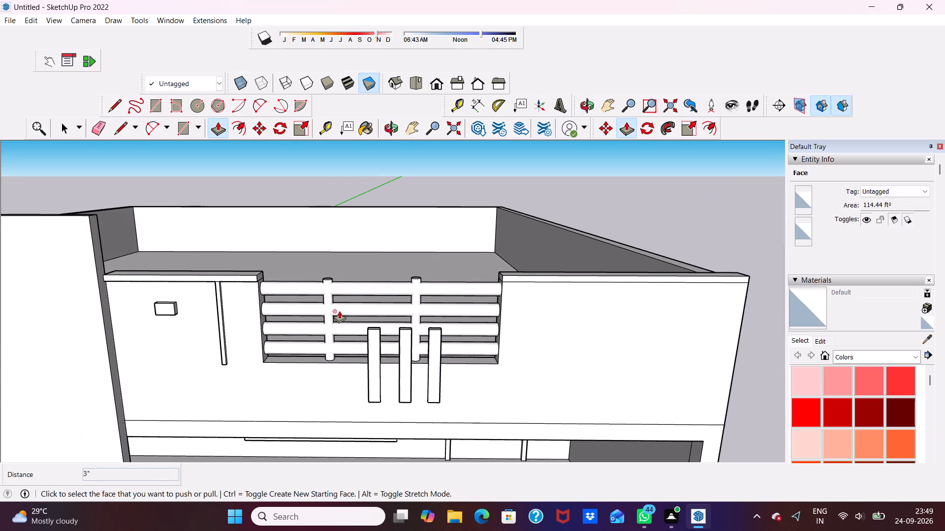
{"action": "key", "text": "space"}
{"action": "scroll", "coordinate": [54, 312], "scroll_direction": "down", "scroll_amount": 5}
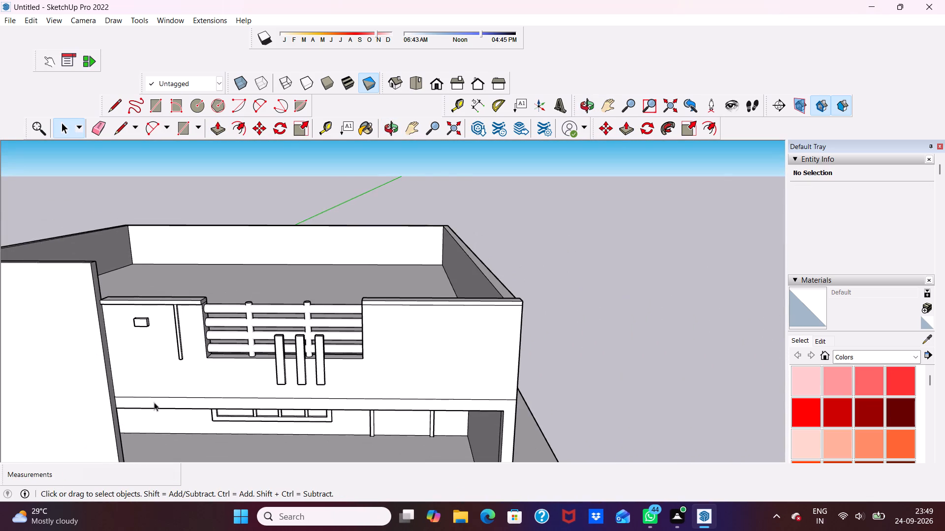
{"action": "scroll", "coordinate": [154, 402], "scroll_direction": "up", "scroll_amount": 5}
{"action": "scroll", "coordinate": [141, 320], "scroll_direction": "down", "scroll_amount": 2}
{"action": "middle_click_drag", "start_coordinate": [135, 341], "coordinate": [243, 286]}
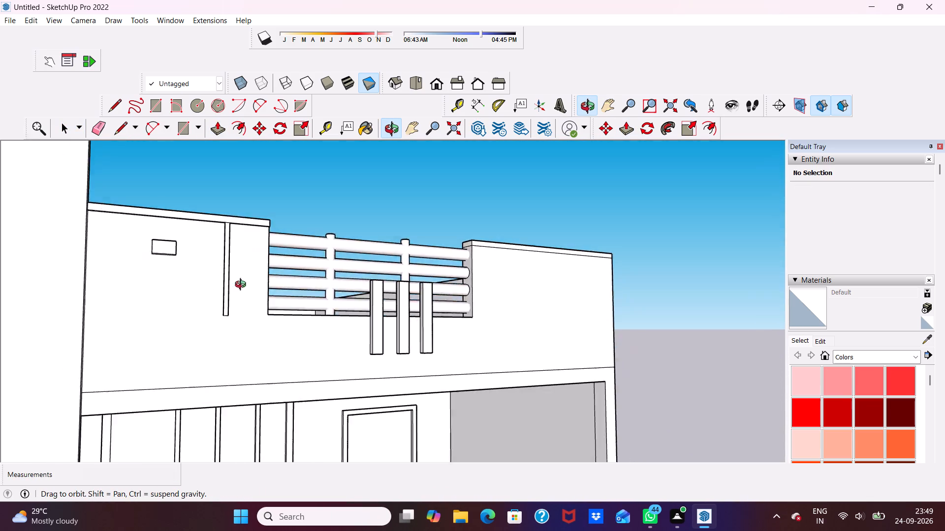
{"action": "middle_click_drag", "start_coordinate": [243, 286], "coordinate": [154, 316]}
{"action": "scroll", "coordinate": [154, 317], "scroll_direction": "down", "scroll_amount": 6}
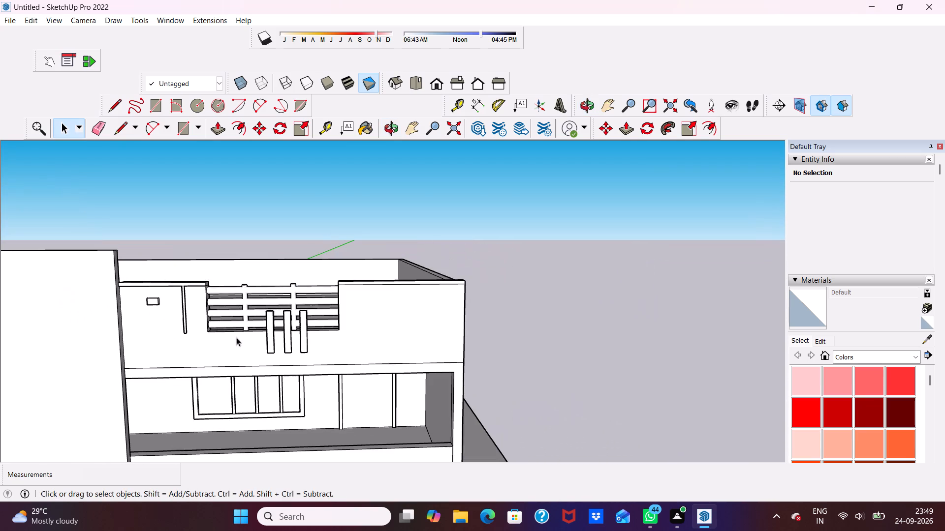
{"action": "middle_click_drag", "start_coordinate": [270, 337], "coordinate": [302, 292]}
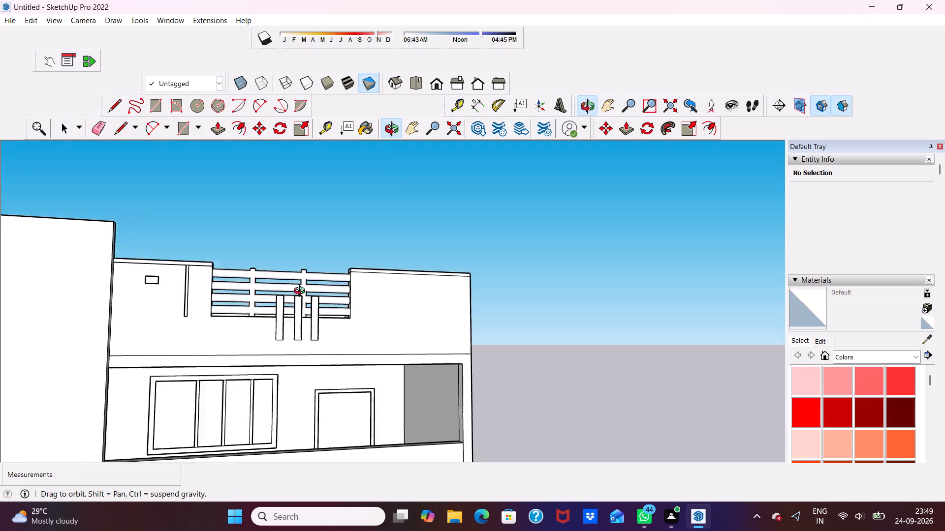
{"action": "middle_click_drag", "start_coordinate": [302, 292], "coordinate": [277, 293]}
{"action": "scroll", "coordinate": [270, 303], "scroll_direction": "down", "scroll_amount": 4}
Push/Pull the narrow top strip of the plain parapet section outward 1 1/2", level with the coping across the railing opening.
{"action": "scroll", "coordinate": [382, 336], "scroll_direction": "up", "scroll_amount": 3}
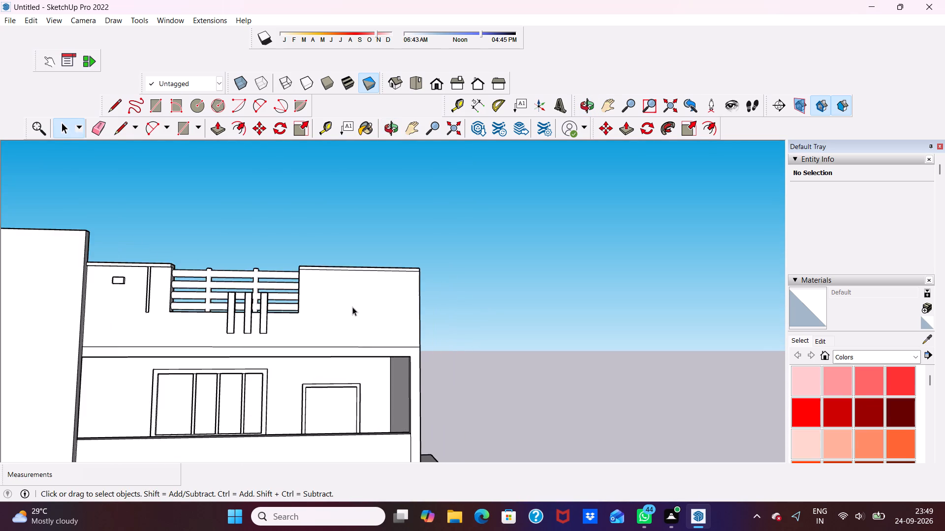
{"action": "scroll", "coordinate": [350, 300], "scroll_direction": "up", "scroll_amount": 4}
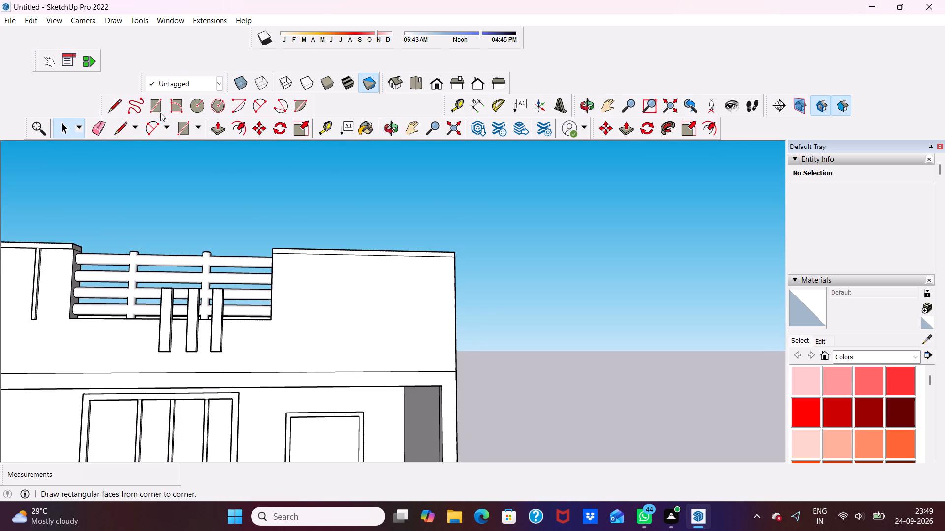
{"action": "left_click", "coordinate": [156, 104]}
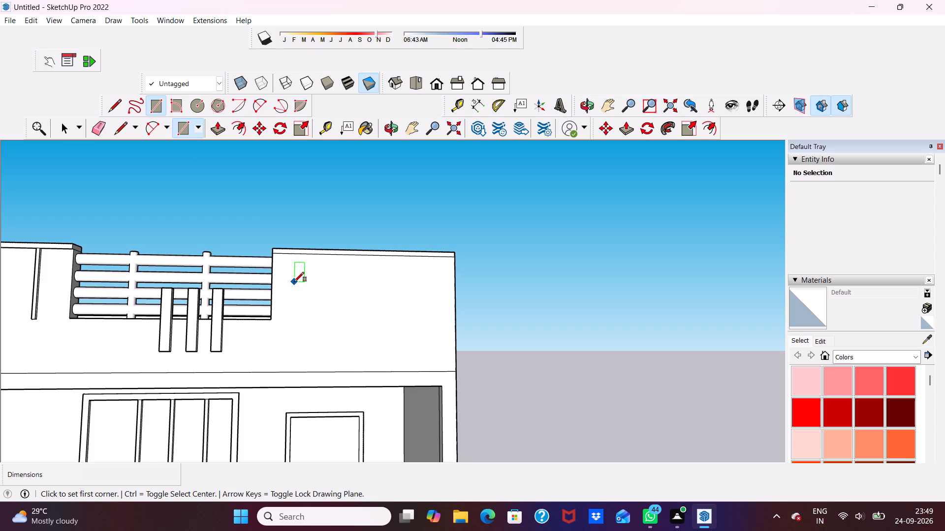
{"action": "scroll", "coordinate": [294, 282], "scroll_direction": "down", "scroll_amount": 5}
{"action": "middle_click_drag", "start_coordinate": [294, 282], "coordinate": [236, 349]}
{"action": "scroll", "coordinate": [317, 295], "scroll_direction": "up", "scroll_amount": 12}
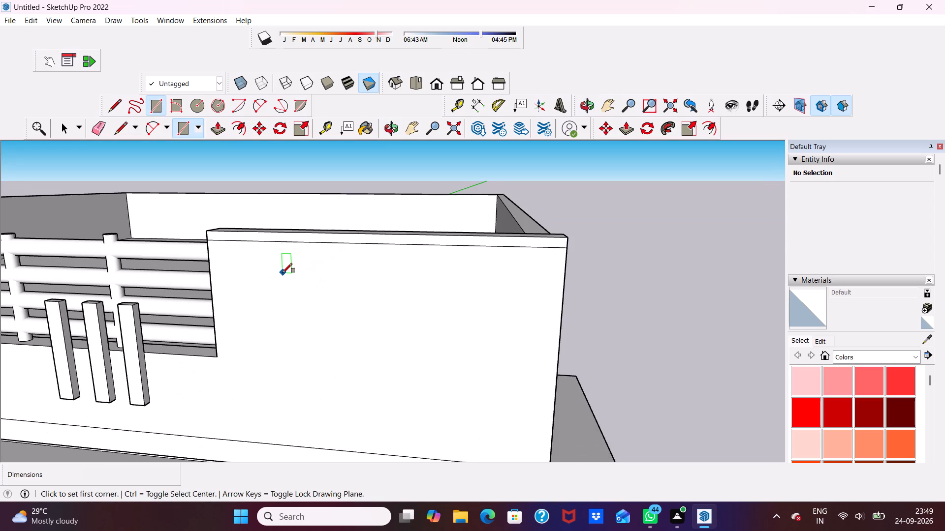
{"action": "key", "text": "space"}
{"action": "left_click", "coordinate": [278, 238]}
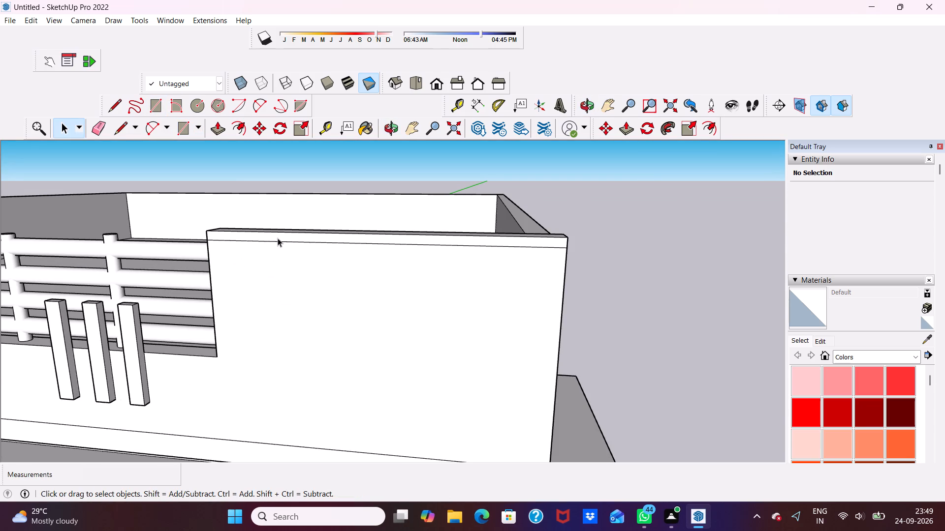
{"action": "left_click", "coordinate": [218, 124]}
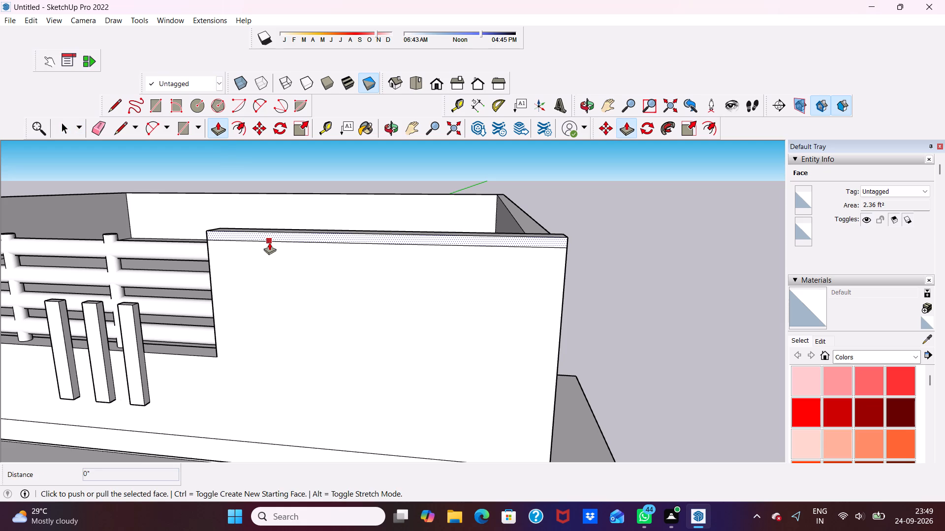
{"action": "left_click", "coordinate": [271, 236]}
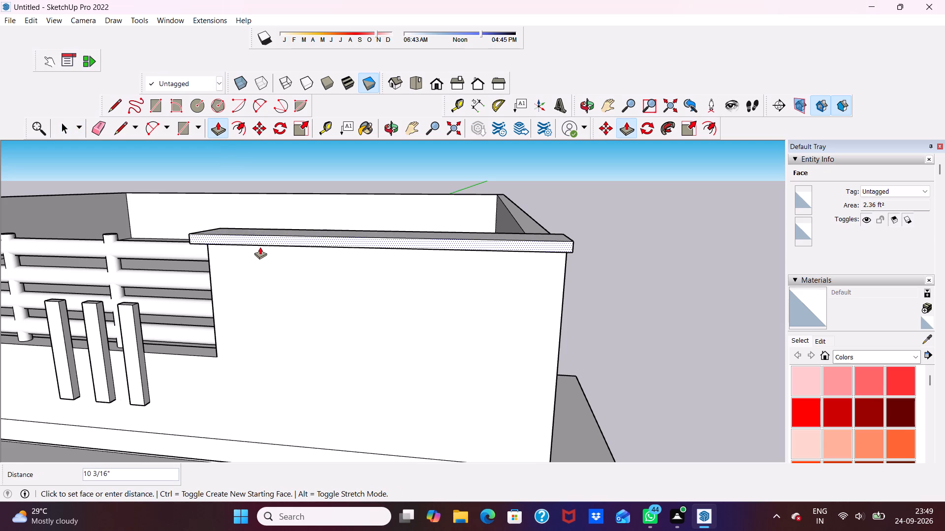
{"action": "scroll", "coordinate": [263, 252], "scroll_direction": "down", "scroll_amount": 6}
{"action": "scroll", "coordinate": [390, 254], "scroll_direction": "down", "scroll_amount": 6}
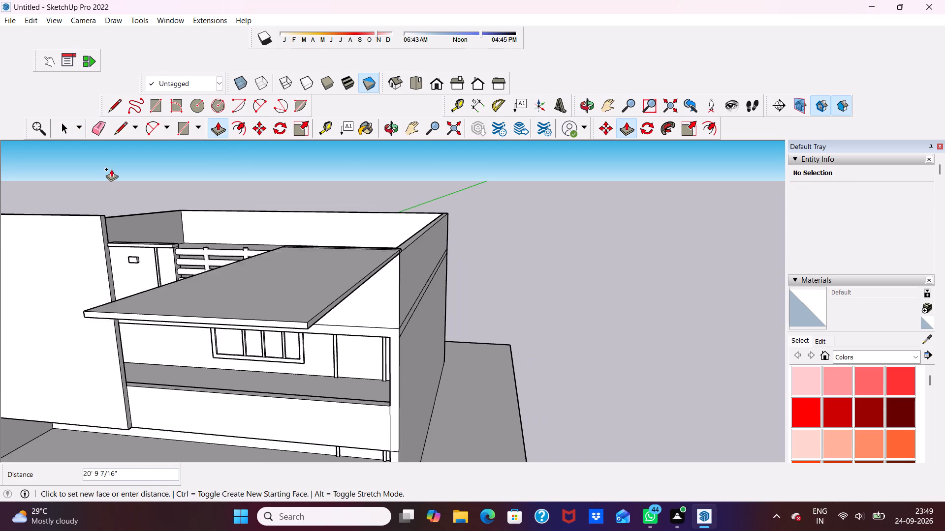
{"action": "scroll", "coordinate": [122, 184], "scroll_direction": "up", "scroll_amount": 4}
{"action": "scroll", "coordinate": [196, 269], "scroll_direction": "up", "scroll_amount": 4}
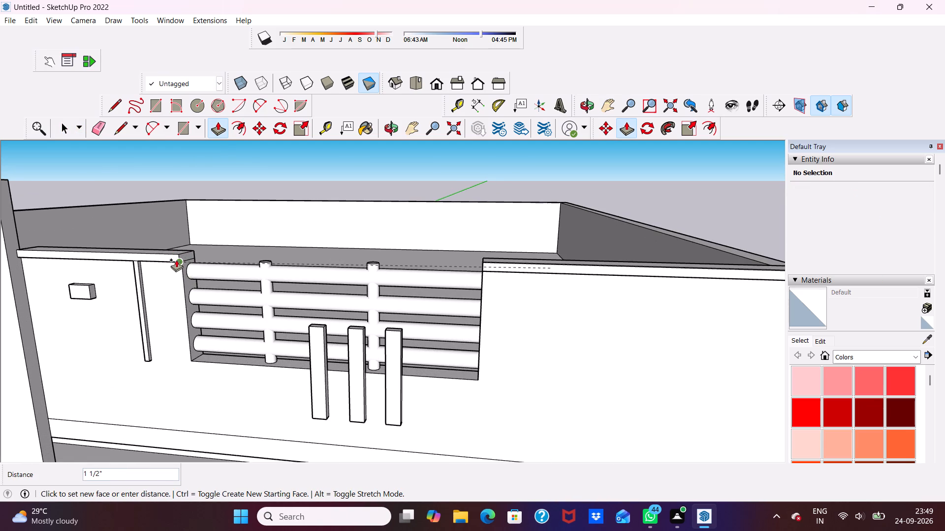
{"action": "left_click", "coordinate": [175, 259]}
Erase the lengthwise seam line on the top face of the plain parapet section's coping.
{"action": "scroll", "coordinate": [184, 273], "scroll_direction": "down", "scroll_amount": 5}
{"action": "middle_click_drag", "start_coordinate": [361, 307], "coordinate": [398, 173]}
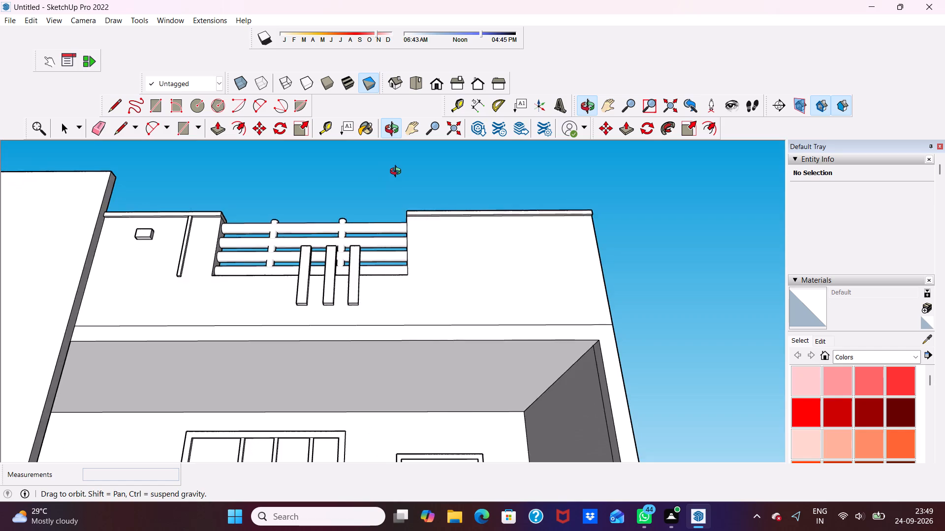
{"action": "middle_click_drag", "start_coordinate": [398, 173], "coordinate": [336, 488]}
{"action": "scroll", "coordinate": [347, 369], "scroll_direction": "up", "scroll_amount": 3}
{"action": "key", "text": "space"}
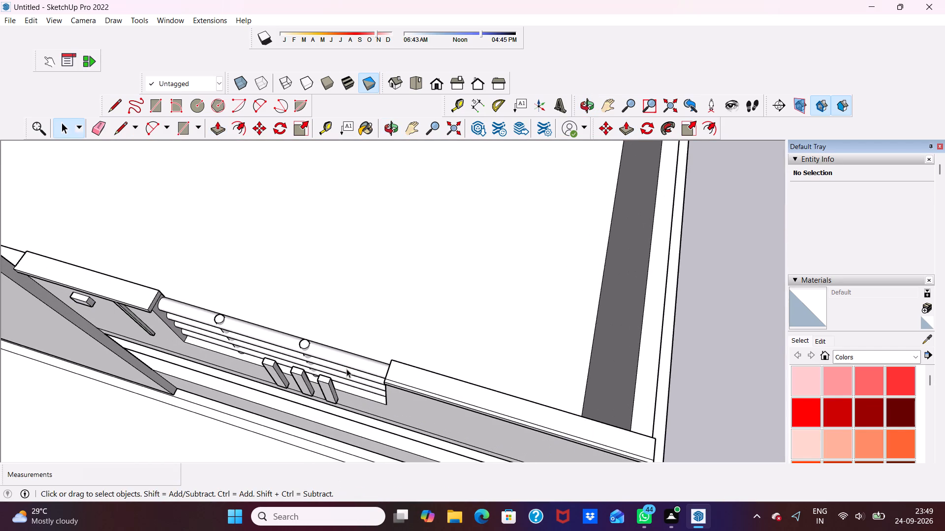
{"action": "left_click_drag", "start_coordinate": [100, 124], "coordinate": [117, 132]}
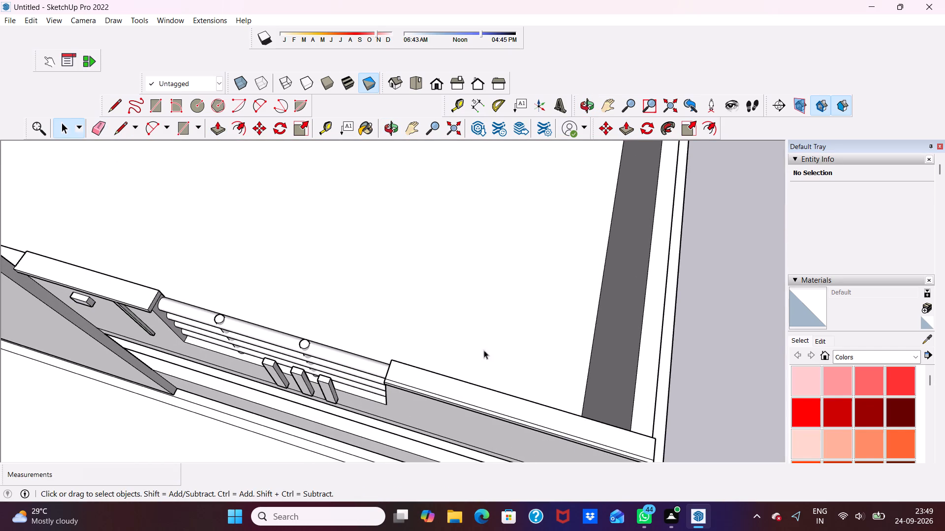
{"action": "scroll", "coordinate": [549, 374], "scroll_direction": "up", "scroll_amount": 5}
{"action": "scroll", "coordinate": [250, 306], "scroll_direction": "down", "scroll_amount": 4}
{"action": "left_click", "coordinate": [100, 128]}
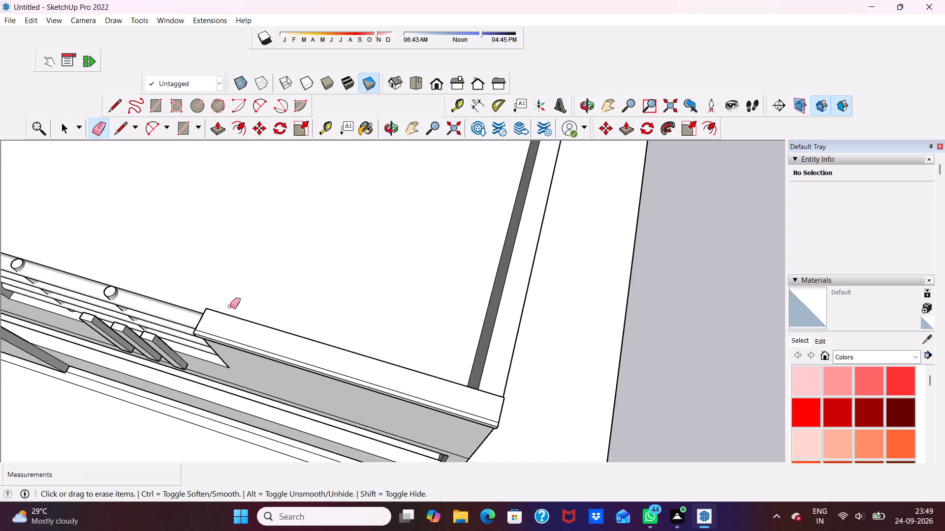
{"action": "scroll", "coordinate": [267, 365], "scroll_direction": "up", "scroll_amount": 5}
{"action": "left_click", "coordinate": [275, 345]}
Erase the short vertical seam line on the outer end face of the same coping.
{"action": "scroll", "coordinate": [272, 347], "scroll_direction": "down", "scroll_amount": 5}
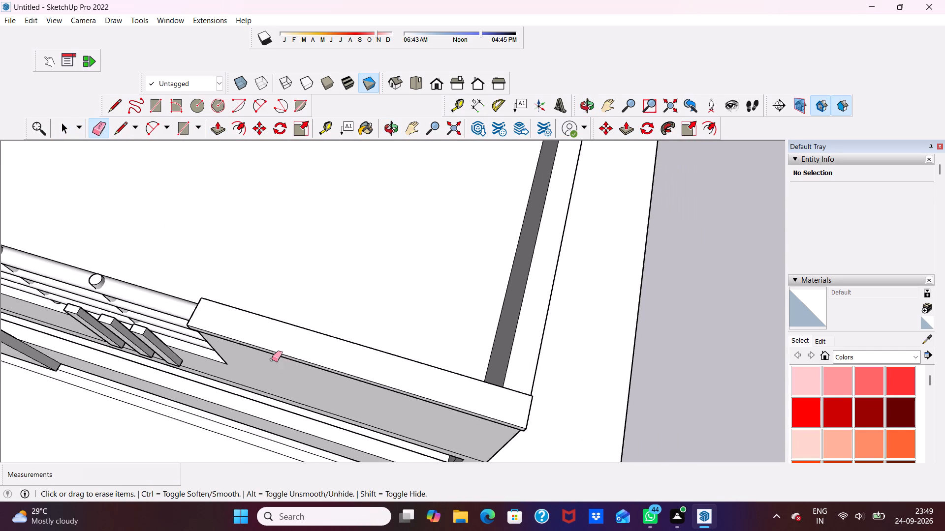
{"action": "middle_click_drag", "start_coordinate": [272, 359], "coordinate": [317, 157]}
{"action": "scroll", "coordinate": [313, 169], "scroll_direction": "up", "scroll_amount": 2}
{"action": "scroll", "coordinate": [279, 263], "scroll_direction": "down", "scroll_amount": 5}
{"action": "middle_click_drag", "start_coordinate": [288, 290], "coordinate": [282, 293]}
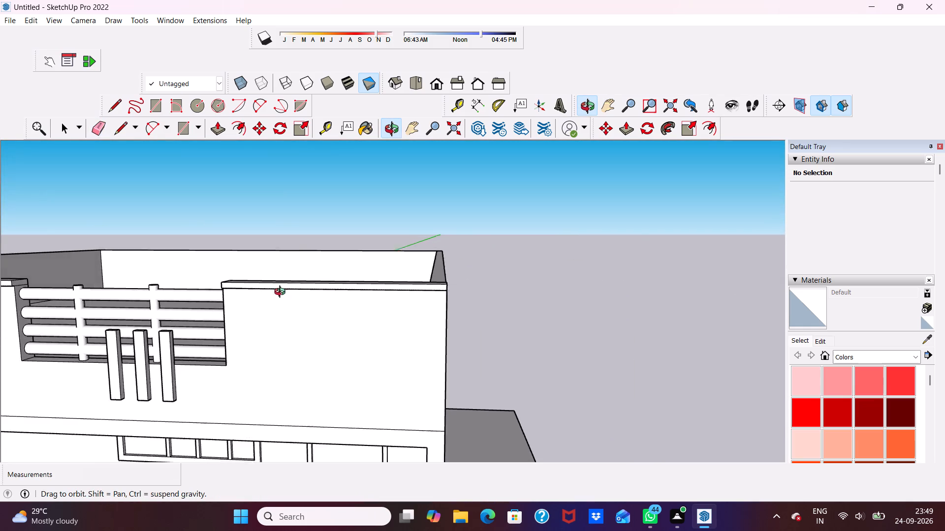
{"action": "middle_click_drag", "start_coordinate": [282, 293], "coordinate": [53, 298]}
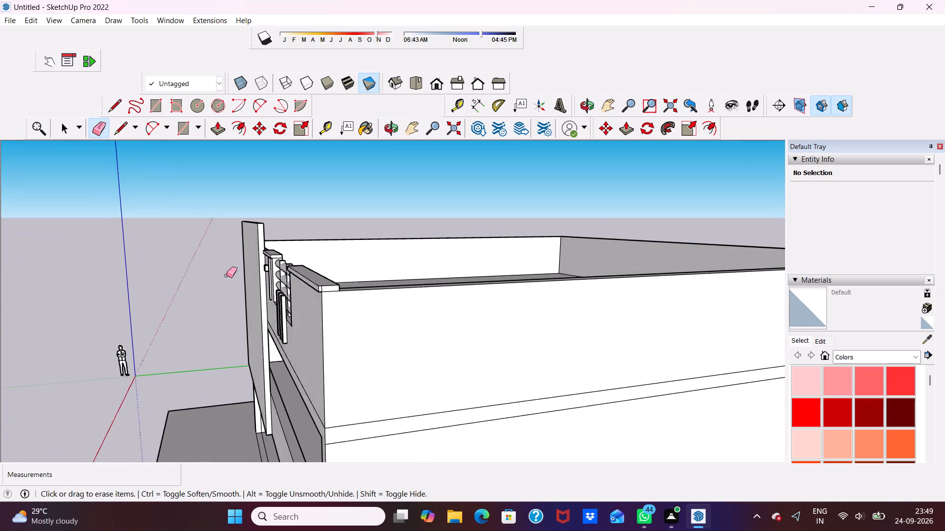
{"action": "scroll", "coordinate": [229, 277], "scroll_direction": "up", "scroll_amount": 5}
{"action": "scroll", "coordinate": [198, 252], "scroll_direction": "up", "scroll_amount": 1}
{"action": "scroll", "coordinate": [70, 254], "scroll_direction": "down", "scroll_amount": 9}
{"action": "middle_click_drag", "start_coordinate": [54, 282], "coordinate": [154, 254]}
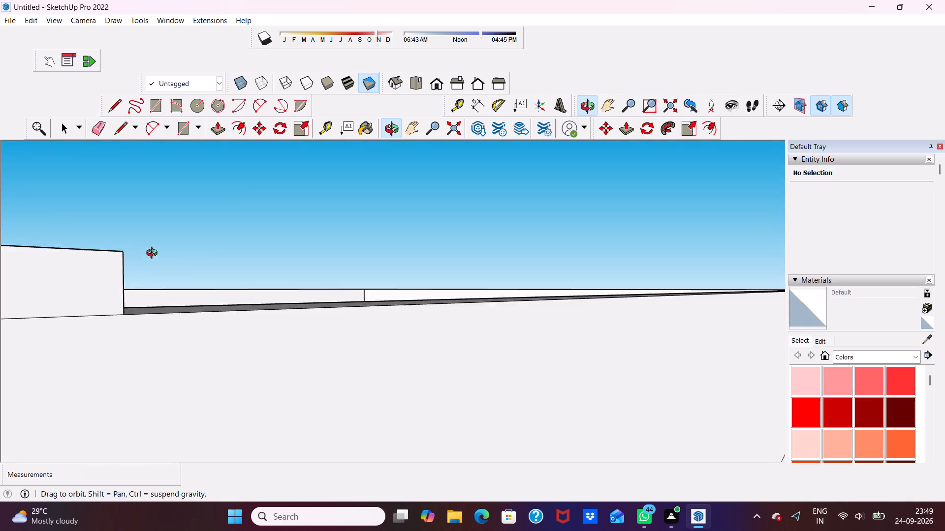
{"action": "middle_click_drag", "start_coordinate": [154, 254], "coordinate": [214, 242]}
{"action": "scroll", "coordinate": [214, 242], "scroll_direction": "up", "scroll_amount": 1}
{"action": "scroll", "coordinate": [209, 250], "scroll_direction": "down", "scroll_amount": 11}
{"action": "scroll", "coordinate": [231, 265], "scroll_direction": "up", "scroll_amount": 15}
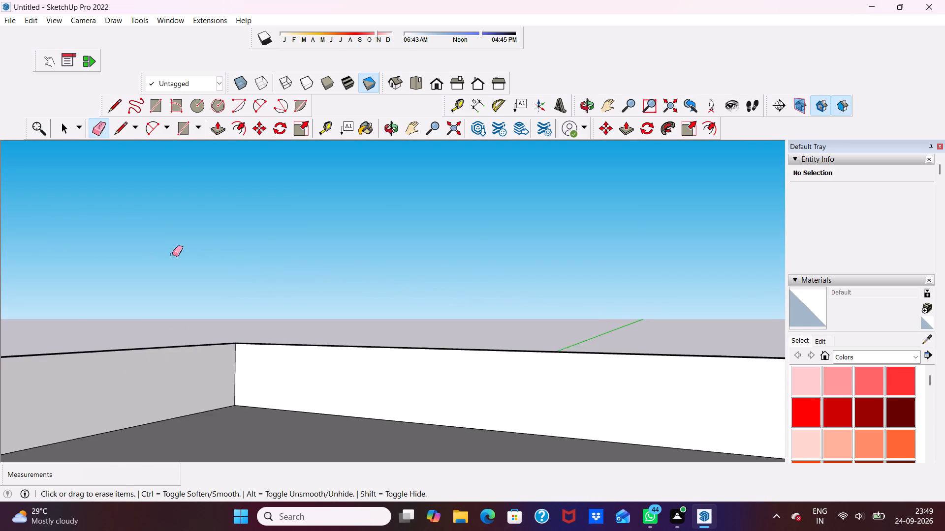
{"action": "scroll", "coordinate": [172, 254], "scroll_direction": "up", "scroll_amount": 1}
{"action": "scroll", "coordinate": [134, 256], "scroll_direction": "down", "scroll_amount": 9}
{"action": "scroll", "coordinate": [137, 295], "scroll_direction": "up", "scroll_amount": 8}
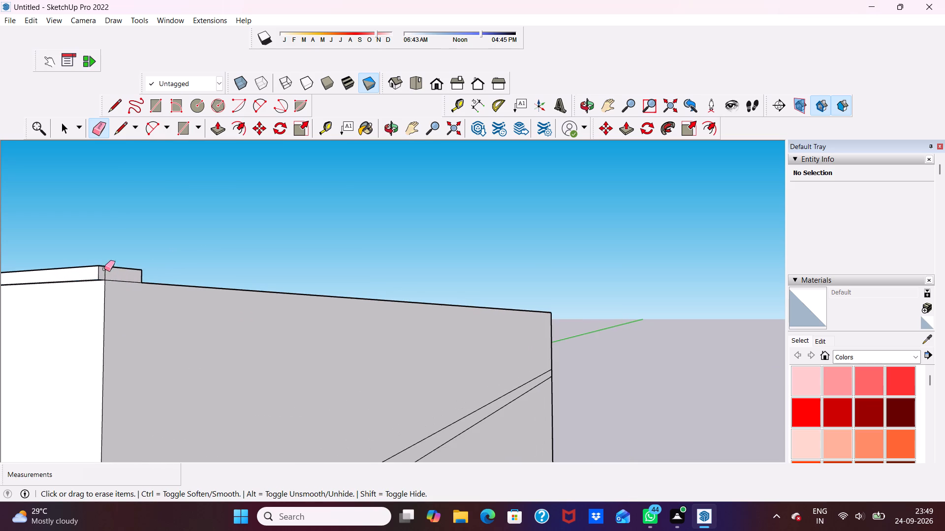
{"action": "left_click", "coordinate": [105, 275]}
Draw a rectangle about 2' 11" by 1' 2" on the plain parapet face beside the railing, just below the coping.
{"action": "scroll", "coordinate": [105, 272], "scroll_direction": "down", "scroll_amount": 4}
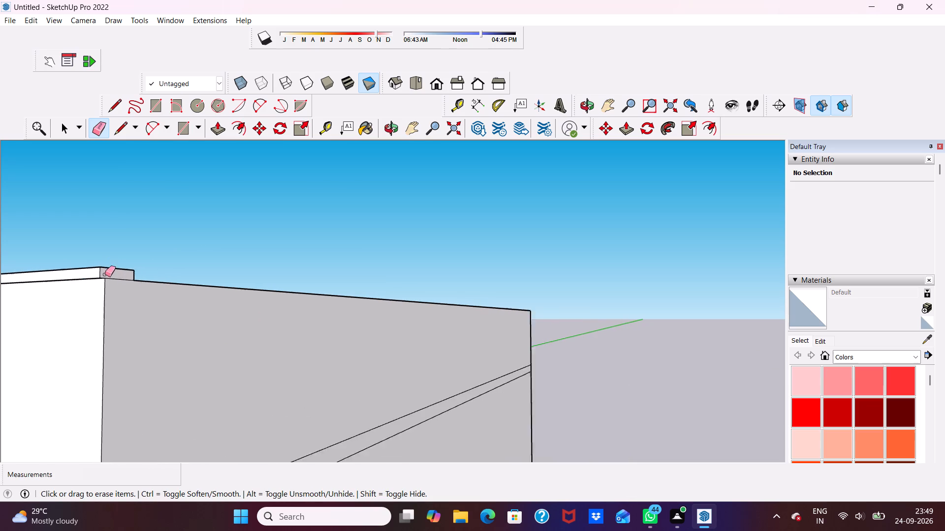
{"action": "middle_click_drag", "start_coordinate": [105, 276], "coordinate": [33, 400]}
{"action": "scroll", "coordinate": [153, 289], "scroll_direction": "up", "scroll_amount": 5}
{"action": "key", "text": "space"}
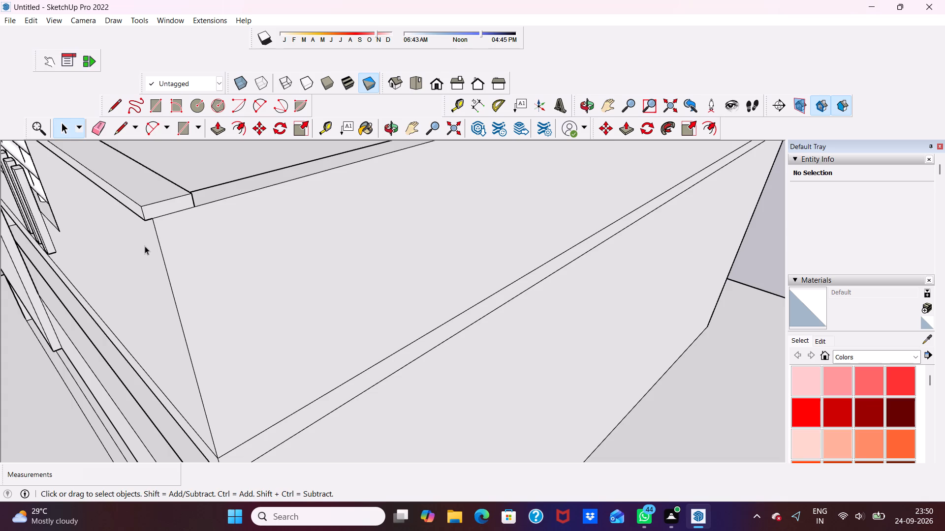
{"action": "scroll", "coordinate": [17, 429], "scroll_direction": "down", "scroll_amount": 4}
{"action": "middle_click_drag", "start_coordinate": [91, 407], "coordinate": [217, 327]}
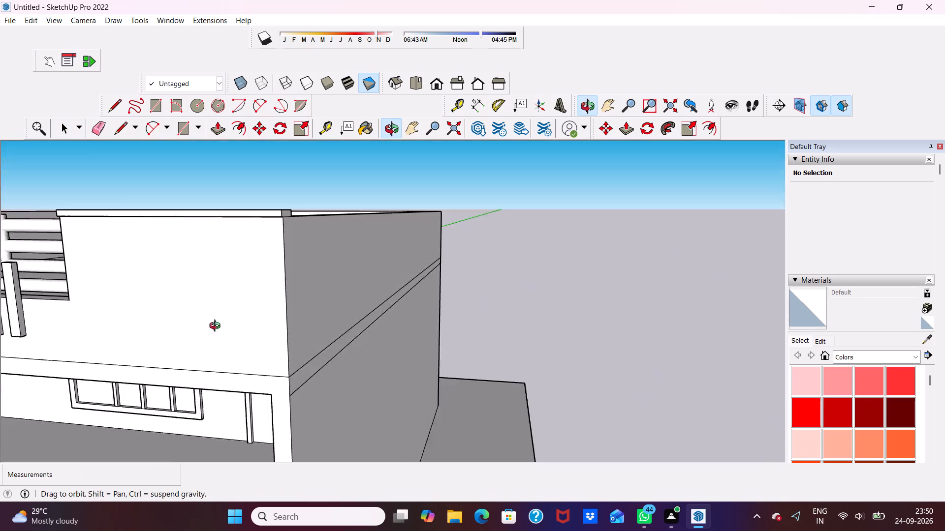
{"action": "middle_click_drag", "start_coordinate": [217, 327], "coordinate": [273, 327]}
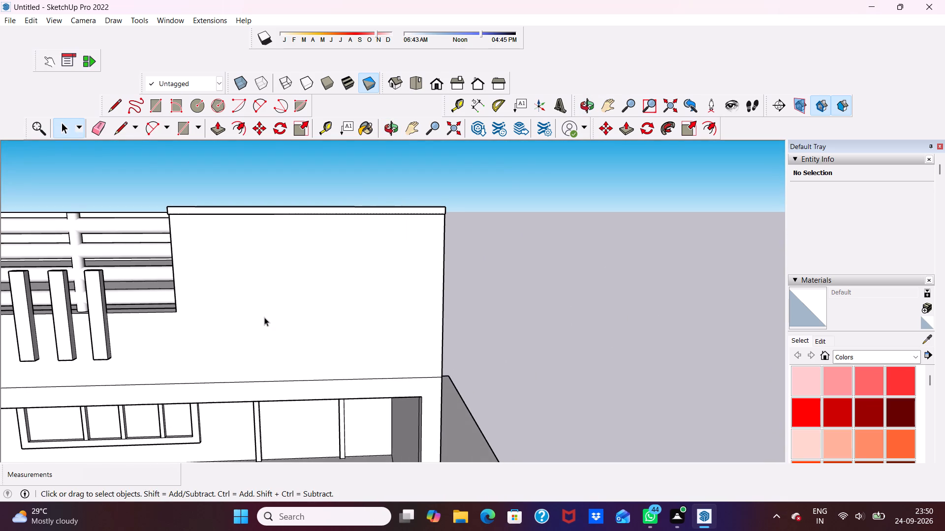
{"action": "scroll", "coordinate": [264, 317], "scroll_direction": "up", "scroll_amount": 3}
{"action": "scroll", "coordinate": [264, 317], "scroll_direction": "down", "scroll_amount": 5}
{"action": "left_click", "coordinate": [156, 108]}
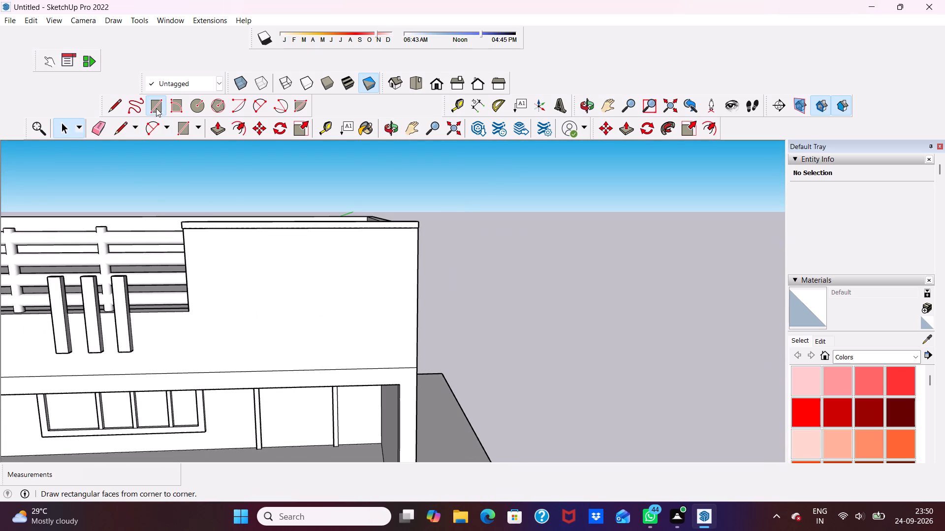
{"action": "scroll", "coordinate": [262, 269], "scroll_direction": "up", "scroll_amount": 4}
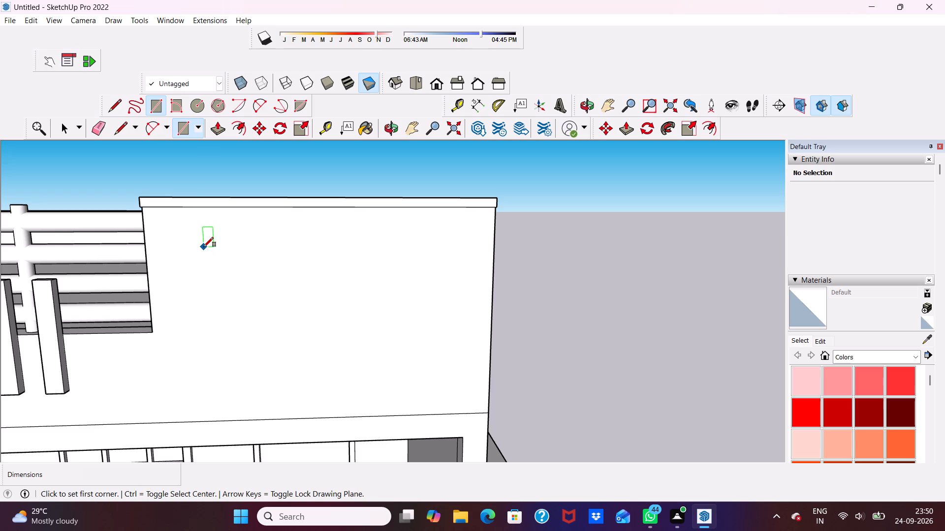
{"action": "left_click", "coordinate": [204, 247]}
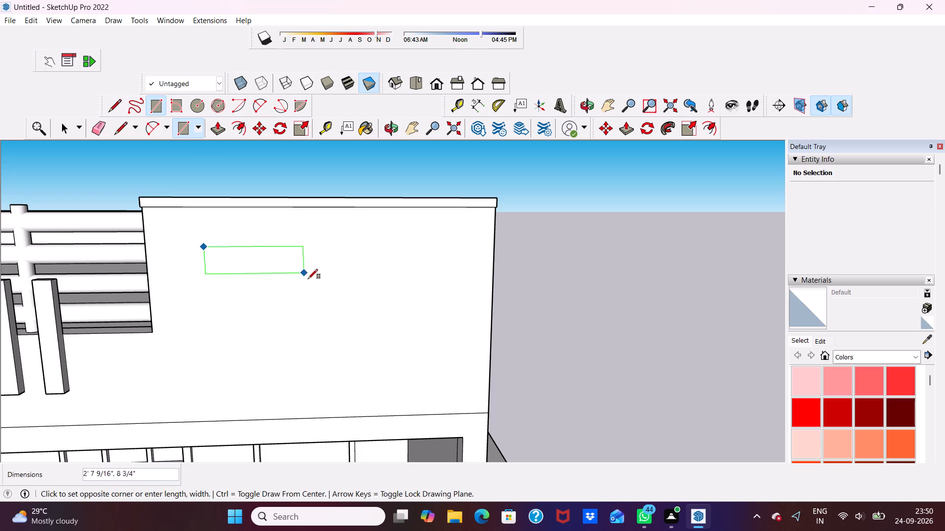
{"action": "left_click", "coordinate": [314, 288]}
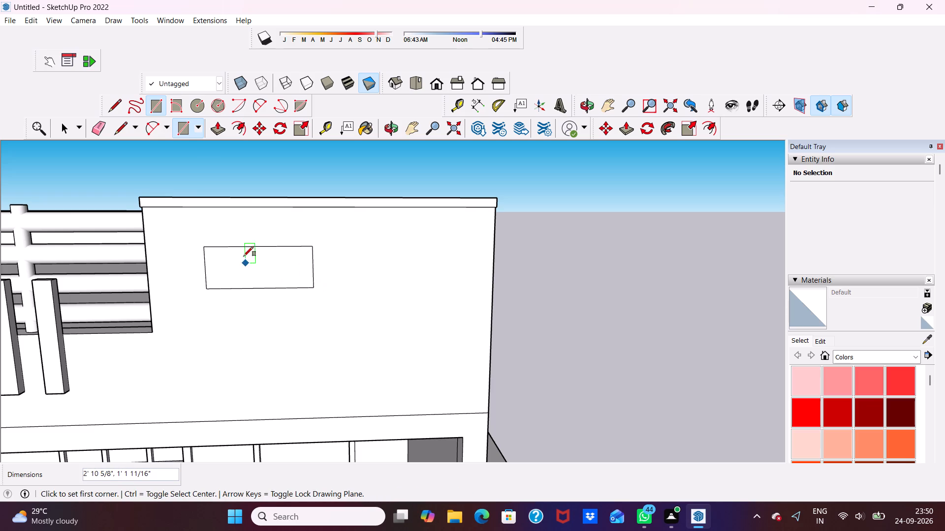
Offset the rectangle's outline inward about 1 3/8" to form a thin frame border.
{"action": "left_click", "coordinate": [240, 133]}
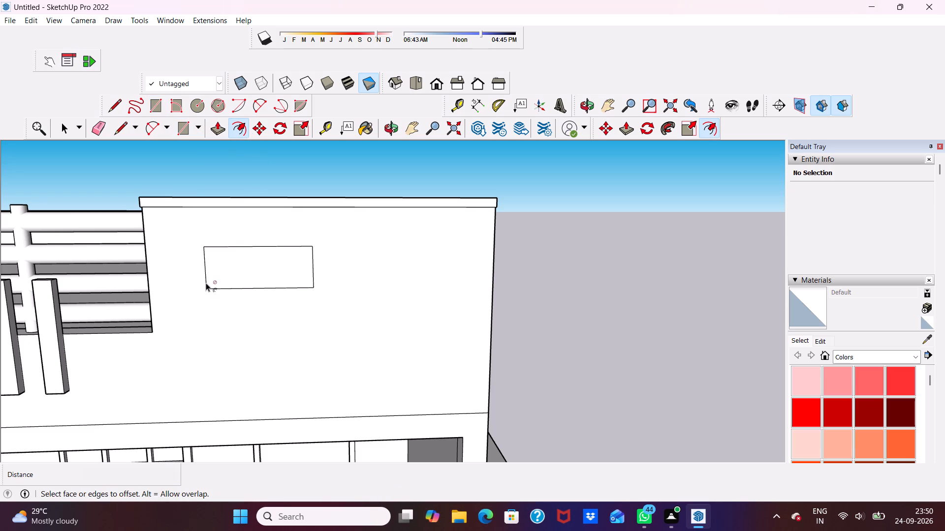
{"action": "left_click", "coordinate": [207, 284]}
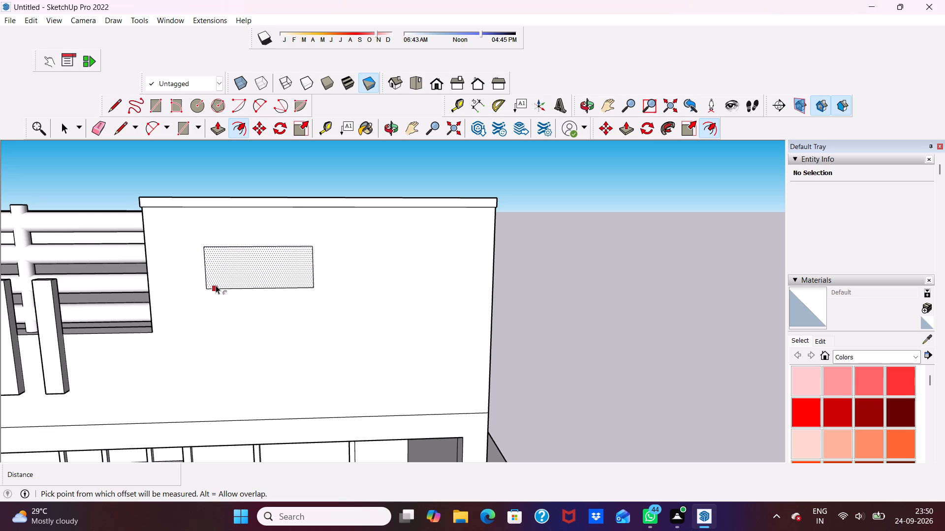
{"action": "left_click", "coordinate": [216, 285]}
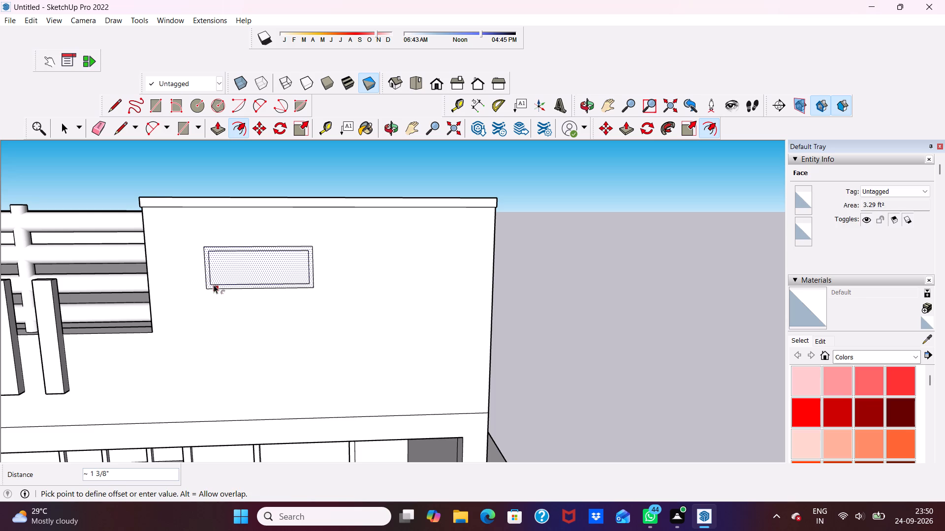
{"action": "left_click", "coordinate": [214, 285]}
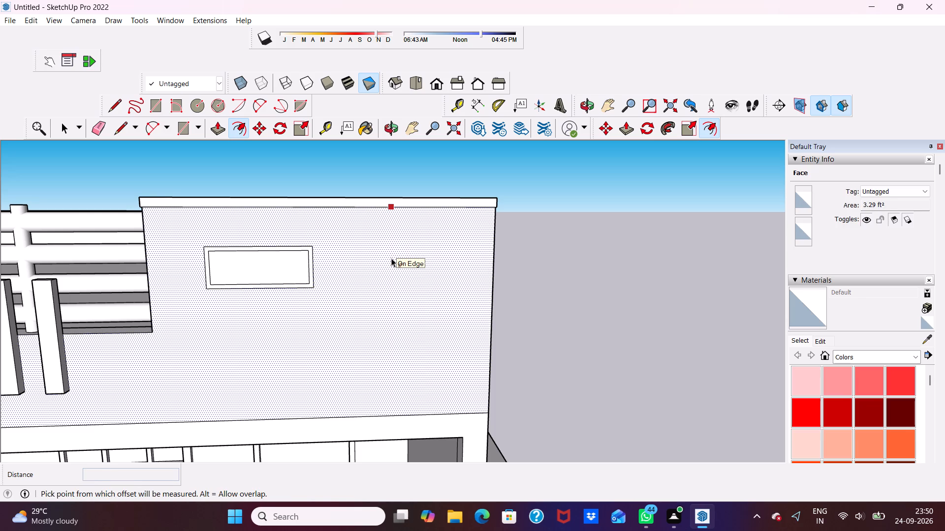
{"action": "key", "text": "space"}
{"action": "key", "text": "space"}
{"action": "scroll", "coordinate": [391, 258], "scroll_direction": "up", "scroll_amount": 1}
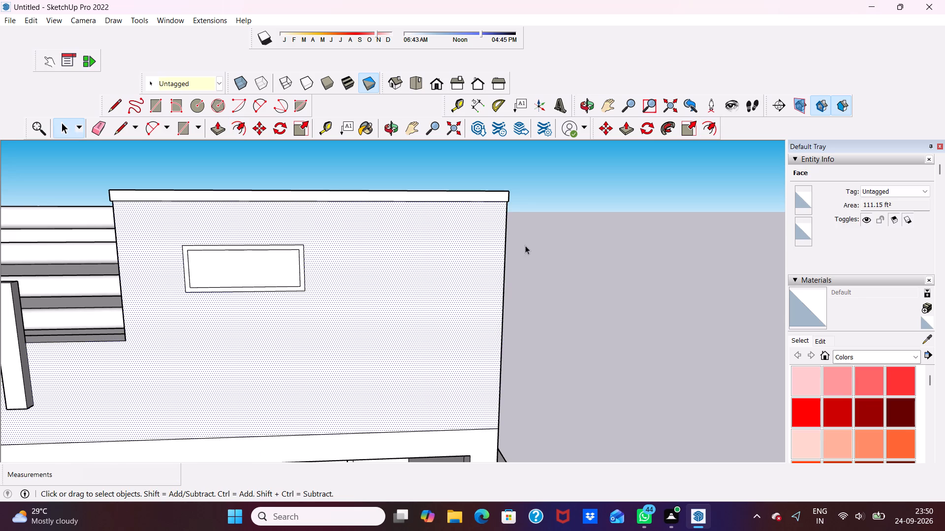
{"action": "left_click", "coordinate": [525, 245]}
Push/Pull the thin frame border around the rectangle on the plain parapet face outward 3".
{"action": "scroll", "coordinate": [422, 272], "scroll_direction": "down", "scroll_amount": 5}
{"action": "scroll", "coordinate": [286, 321], "scroll_direction": "up", "scroll_amount": 5}
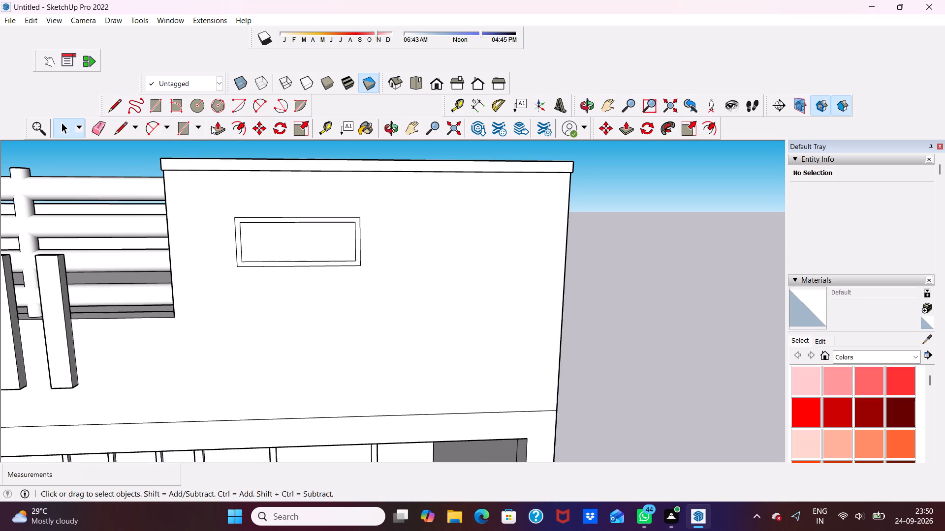
{"action": "left_click", "coordinate": [222, 133]}
{"action": "scroll", "coordinate": [251, 303], "scroll_direction": "up", "scroll_amount": 4}
{"action": "scroll", "coordinate": [243, 247], "scroll_direction": "up", "scroll_amount": 4}
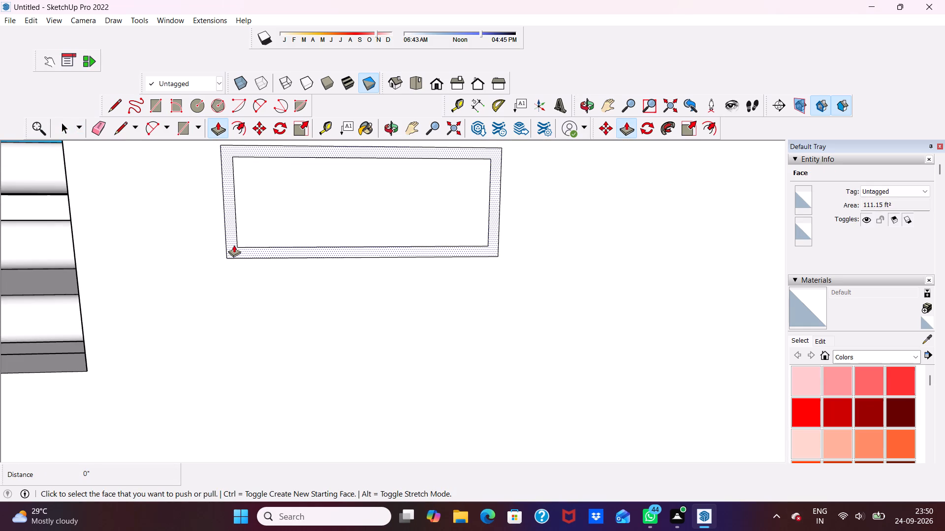
{"action": "left_click", "coordinate": [234, 245]}
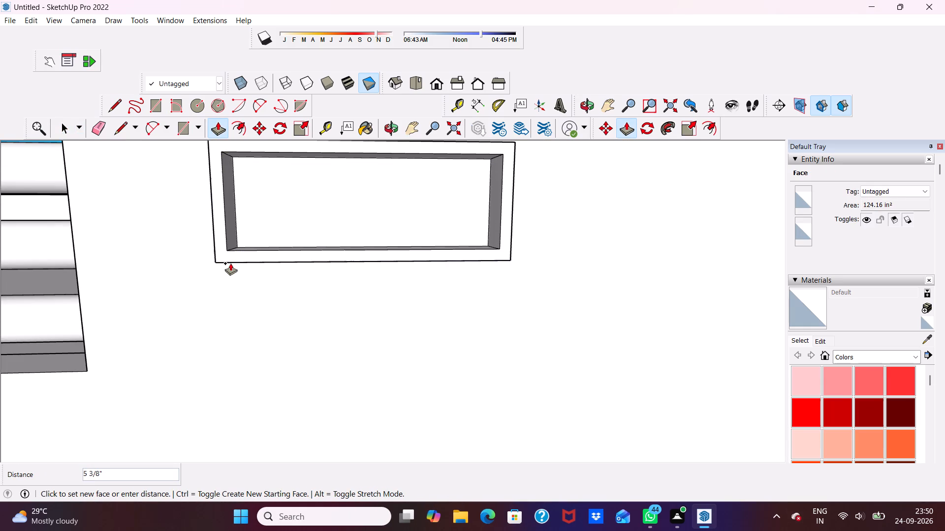
{"action": "key", "text": "3"}
{"action": "key", "text": "shift+quotedbl"}
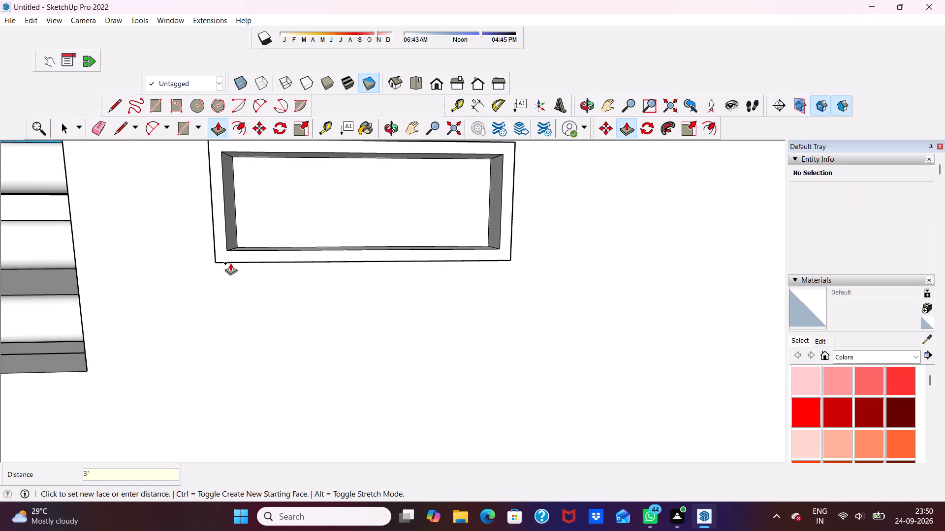
{"action": "key", "text": "Return"}
{"action": "scroll", "coordinate": [230, 263], "scroll_direction": "down", "scroll_amount": 9}
{"action": "middle_click_drag", "start_coordinate": [287, 294], "coordinate": [311, 269]}
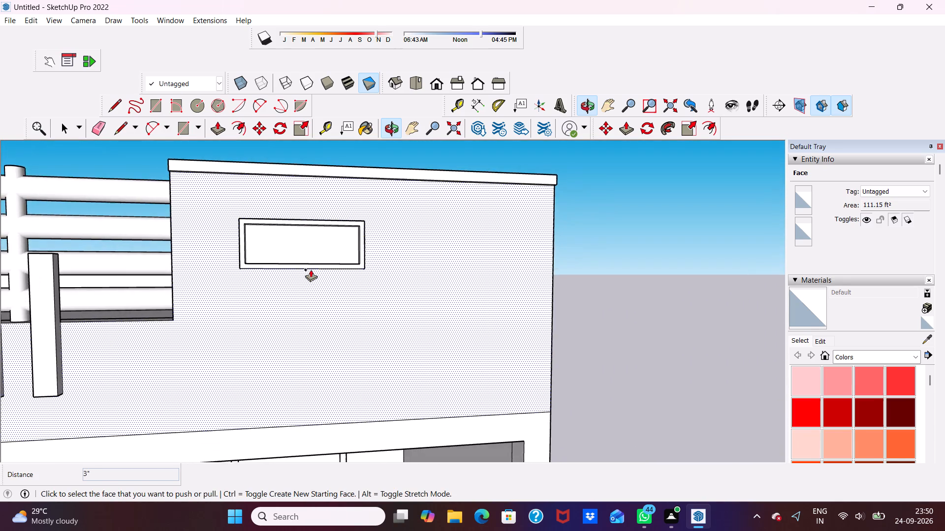
{"action": "scroll", "coordinate": [311, 269], "scroll_direction": "up", "scroll_amount": 2}
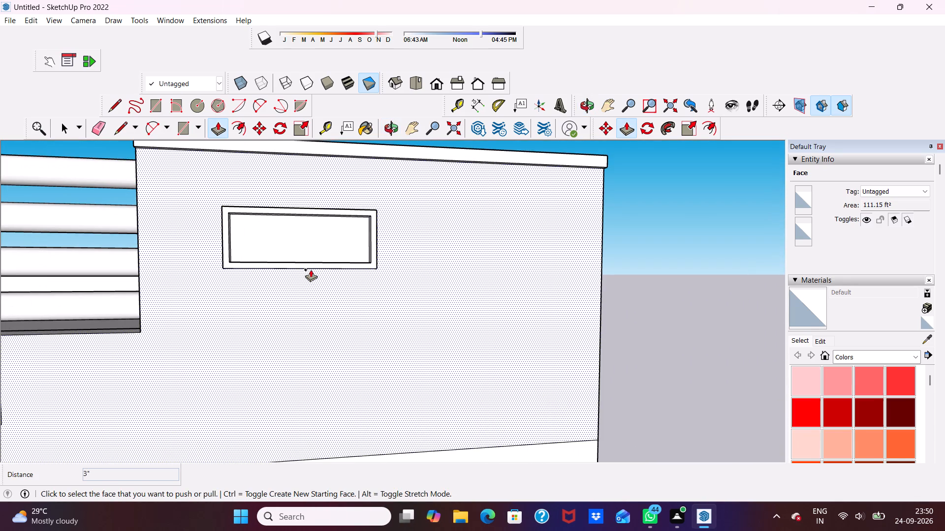
{"action": "scroll", "coordinate": [223, 240], "scroll_direction": "up", "scroll_amount": 8}
{"action": "scroll", "coordinate": [219, 263], "scroll_direction": "down", "scroll_amount": 5}
{"action": "middle_click_drag", "start_coordinate": [264, 263], "coordinate": [423, 238]}
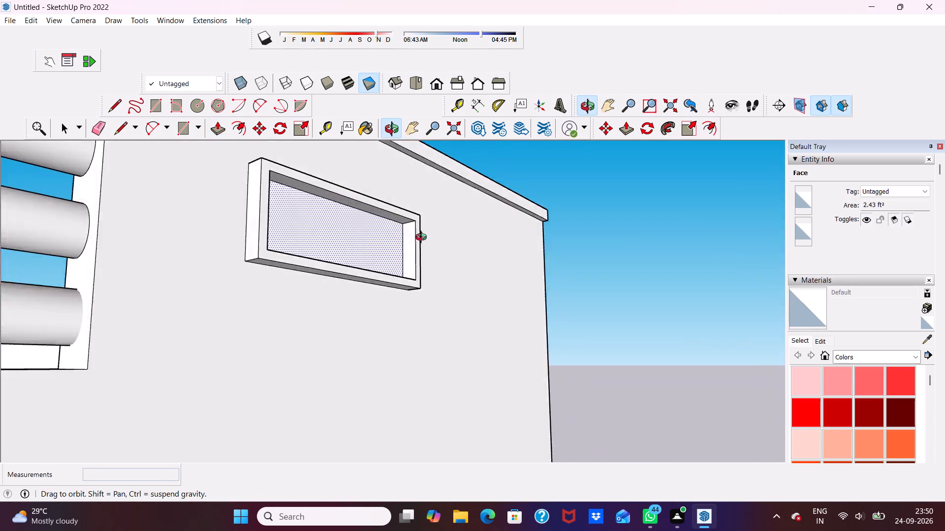
{"action": "middle_click_drag", "start_coordinate": [423, 238], "coordinate": [243, 261]}
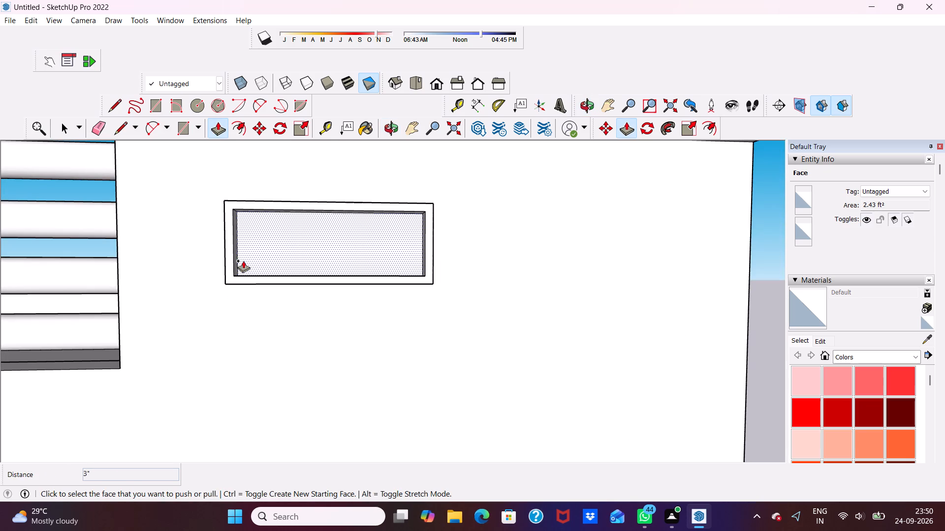
{"action": "key", "text": "space"}
Draw a small horizontal rectangle about 1' 8 11/16" by 4 3/16" on the plain parapet face, near its outer end just below the coping.
{"action": "scroll", "coordinate": [243, 260], "scroll_direction": "down", "scroll_amount": 8}
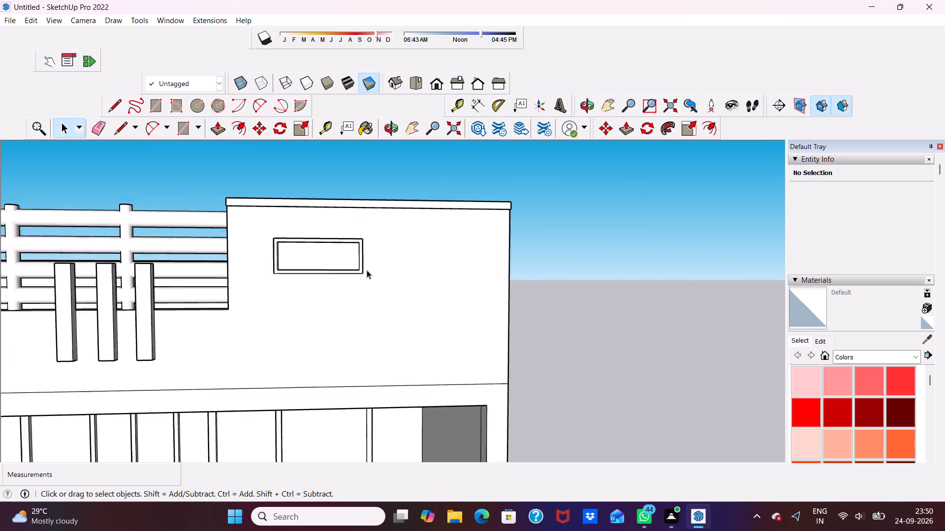
{"action": "scroll", "coordinate": [367, 270], "scroll_direction": "down", "scroll_amount": 13}
{"action": "scroll", "coordinate": [77, 272], "scroll_direction": "up", "scroll_amount": 7}
{"action": "middle_click_drag", "start_coordinate": [102, 252], "coordinate": [77, 222]}
{"action": "scroll", "coordinate": [263, 321], "scroll_direction": "down", "scroll_amount": 4}
{"action": "scroll", "coordinate": [445, 302], "scroll_direction": "up", "scroll_amount": 2}
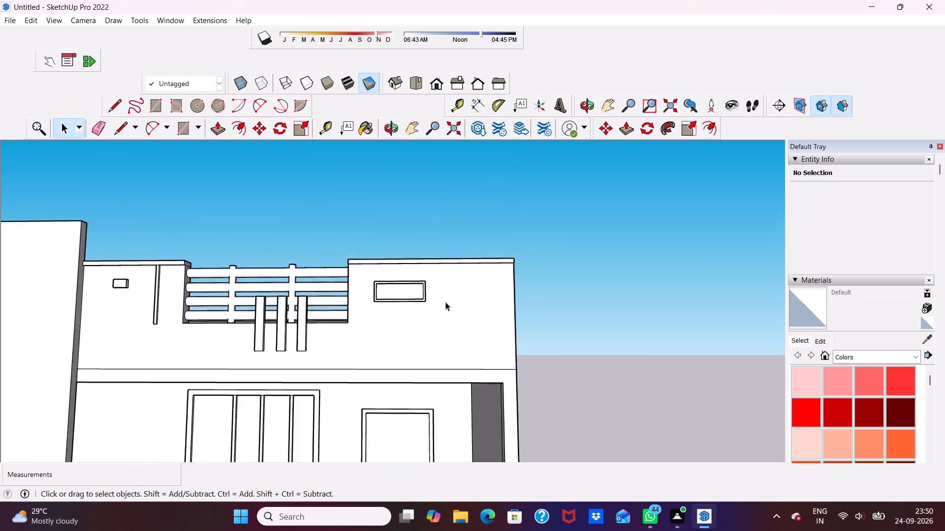
{"action": "scroll", "coordinate": [445, 302], "scroll_direction": "up", "scroll_amount": 3}
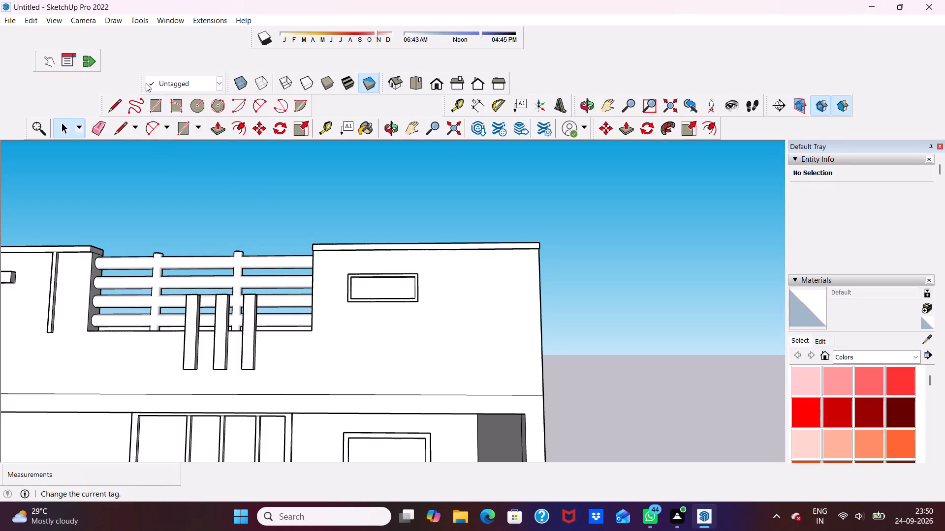
{"action": "left_click", "coordinate": [155, 105]}
{"action": "scroll", "coordinate": [487, 261], "scroll_direction": "up", "scroll_amount": 2}
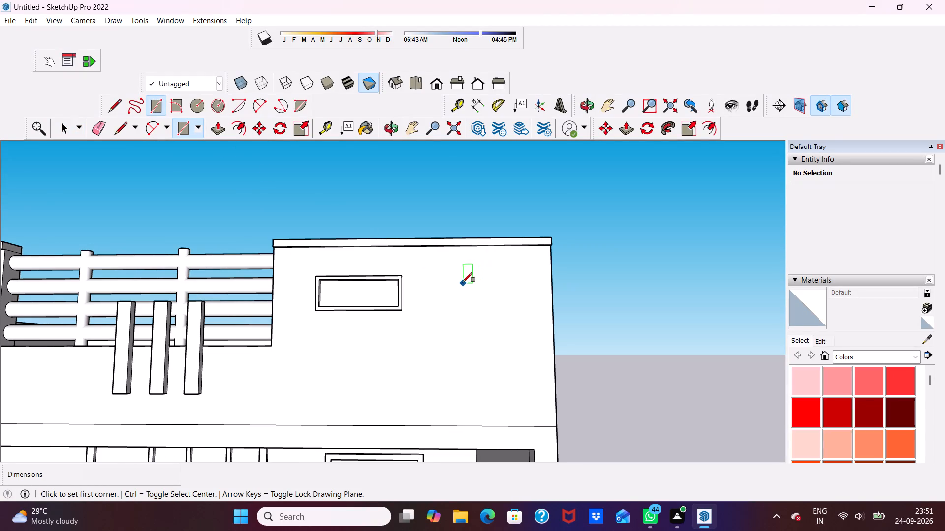
{"action": "left_click", "coordinate": [480, 262]}
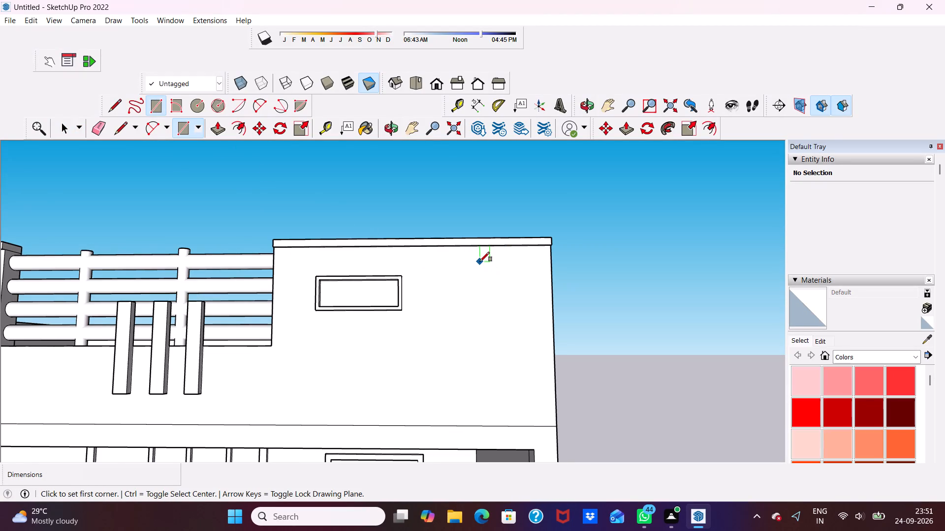
{"action": "left_click", "coordinate": [532, 271]}
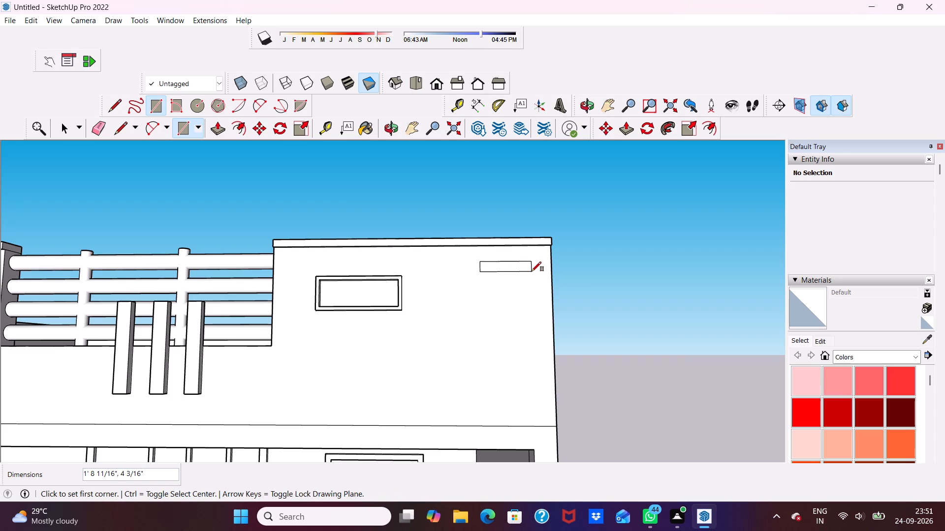
{"action": "key", "text": "space"}
Copy the small rectangle straight down about 7 7/16" and array it as five evenly spaced copies.
{"action": "scroll", "coordinate": [502, 276], "scroll_direction": "up", "scroll_amount": 1}
{"action": "double_click", "coordinate": [507, 265]}
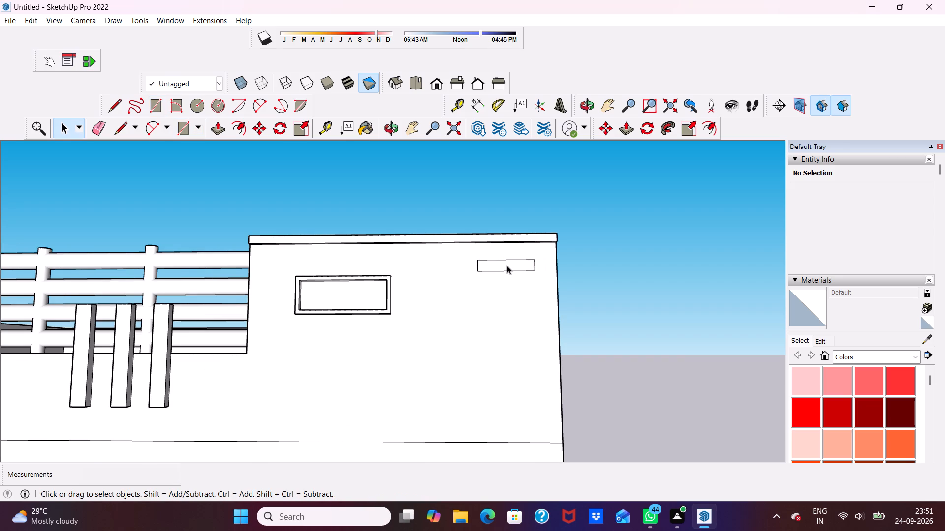
{"action": "left_click", "coordinate": [260, 126]}
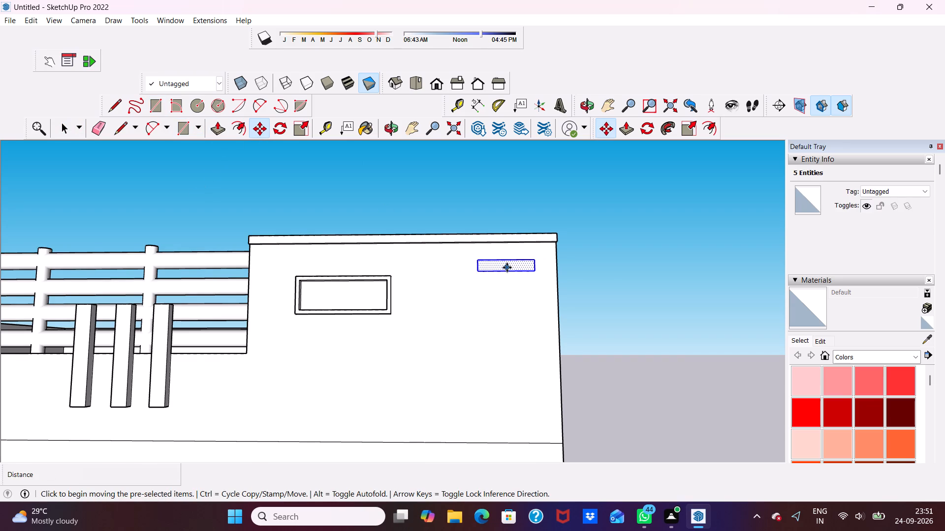
{"action": "left_click", "coordinate": [506, 267]}
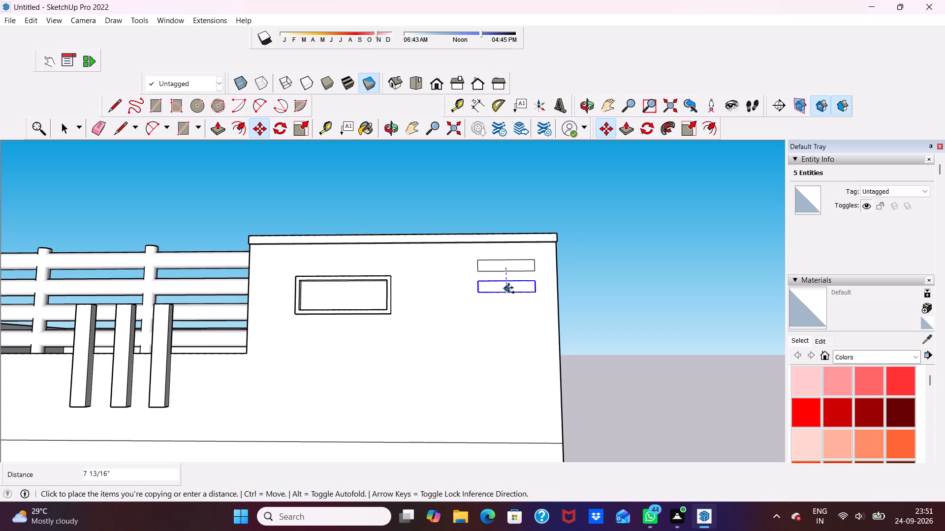
{"action": "left_click", "coordinate": [508, 288]}
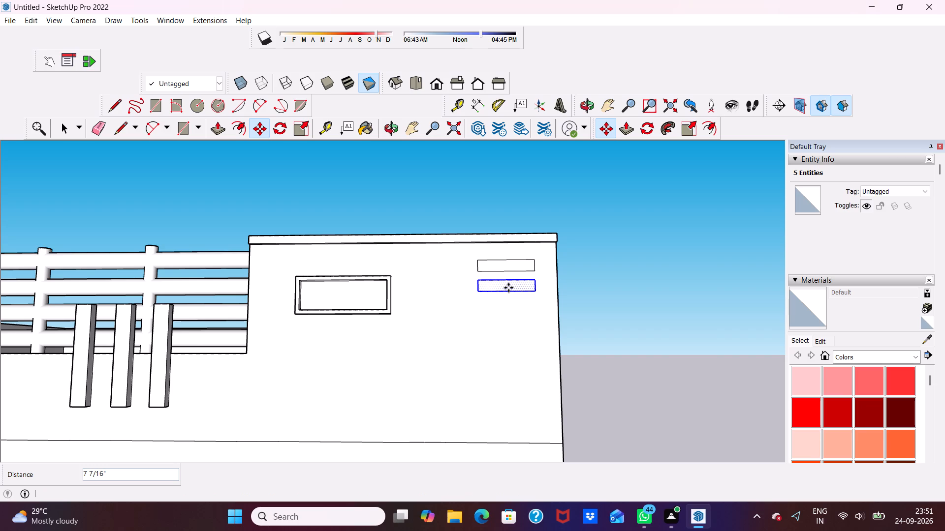
{"action": "key", "text": "shift+asterisk"}
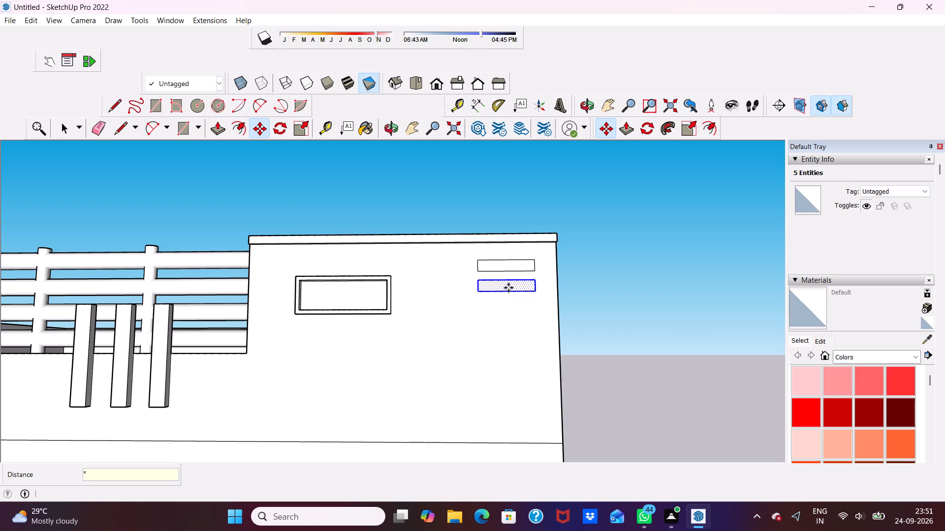
{"action": "key", "text": "6"}
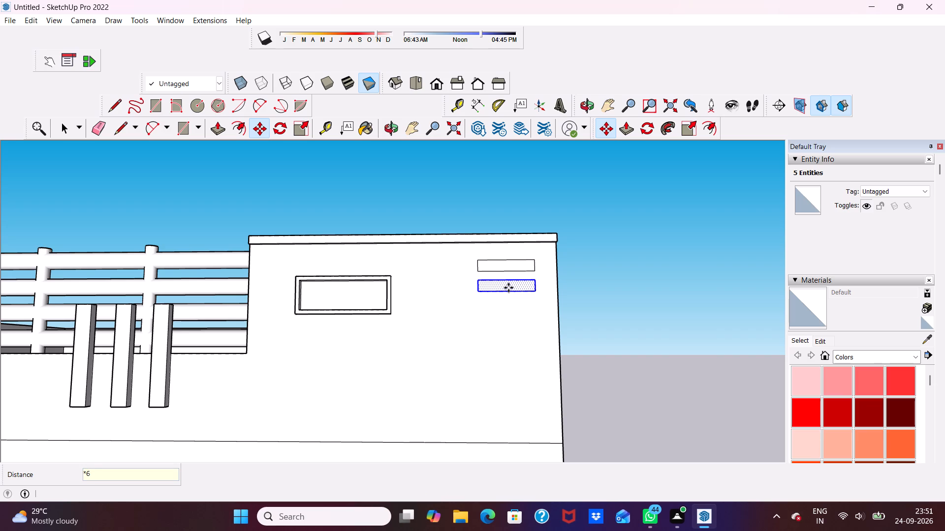
{"action": "key", "text": "BackSpace"}
{"action": "key", "text": "5"}
{"action": "key", "text": "Return"}
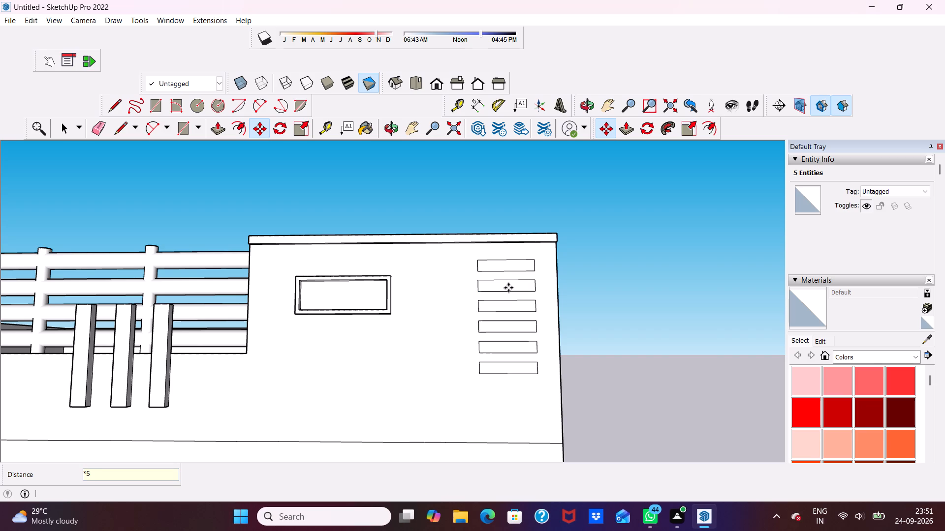
{"action": "scroll", "coordinate": [524, 341], "scroll_direction": "down", "scroll_amount": 5}
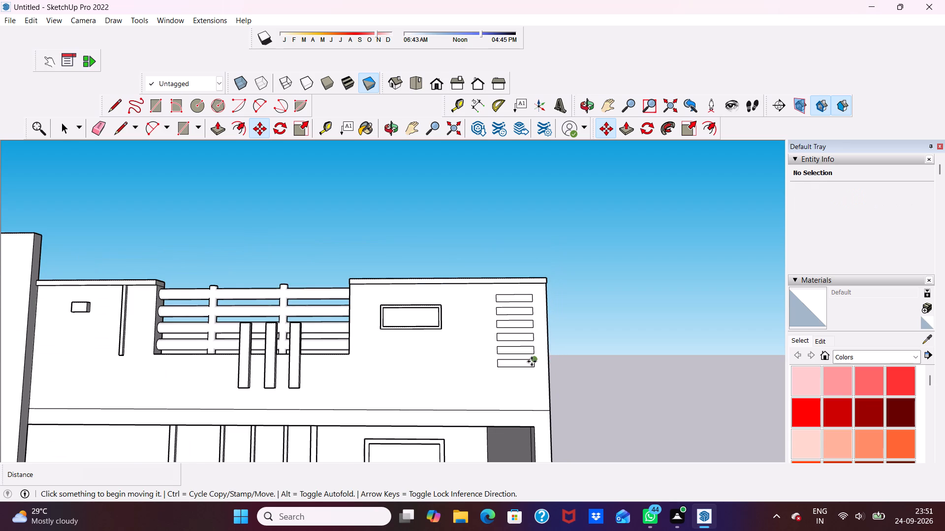
{"action": "scroll", "coordinate": [531, 361], "scroll_direction": "up", "scroll_amount": 6}
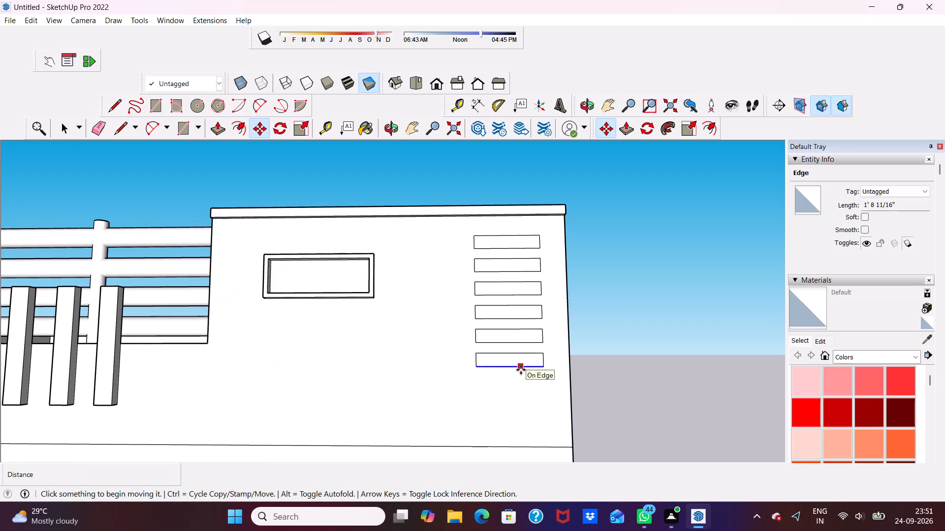
{"action": "key", "text": "space"}
Push/Pull the topmost small rectangle of the column outward 2".
{"action": "scroll", "coordinate": [561, 316], "scroll_direction": "down", "scroll_amount": 4}
{"action": "scroll", "coordinate": [457, 401], "scroll_direction": "up", "scroll_amount": 1}
{"action": "scroll", "coordinate": [456, 366], "scroll_direction": "down", "scroll_amount": 3}
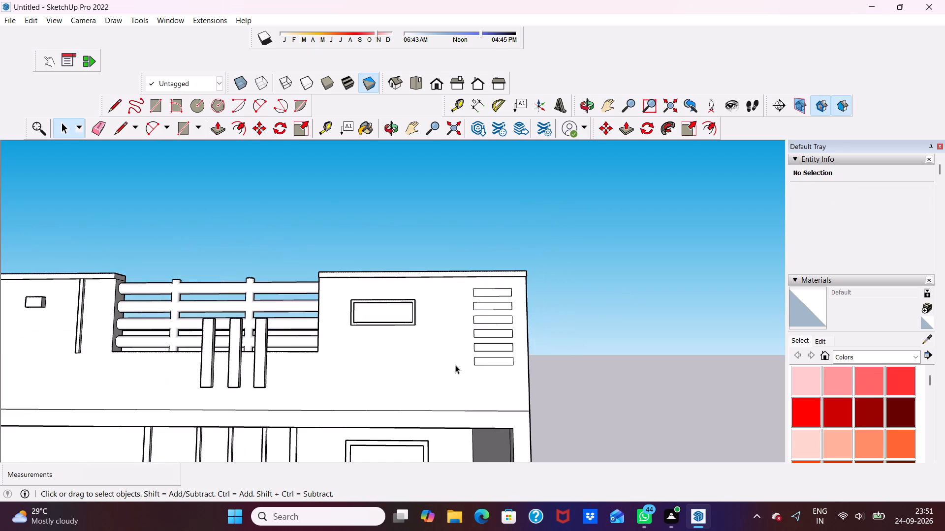
{"action": "scroll", "coordinate": [455, 365], "scroll_direction": "down", "scroll_amount": 1}
{"action": "scroll", "coordinate": [524, 272], "scroll_direction": "up", "scroll_amount": 5}
{"action": "left_click", "coordinate": [481, 300]}
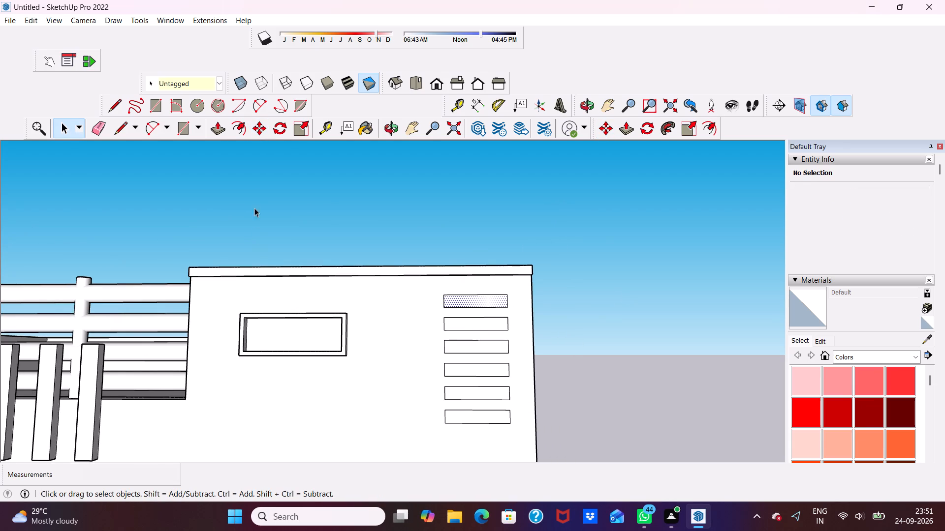
{"action": "left_click", "coordinate": [215, 119]}
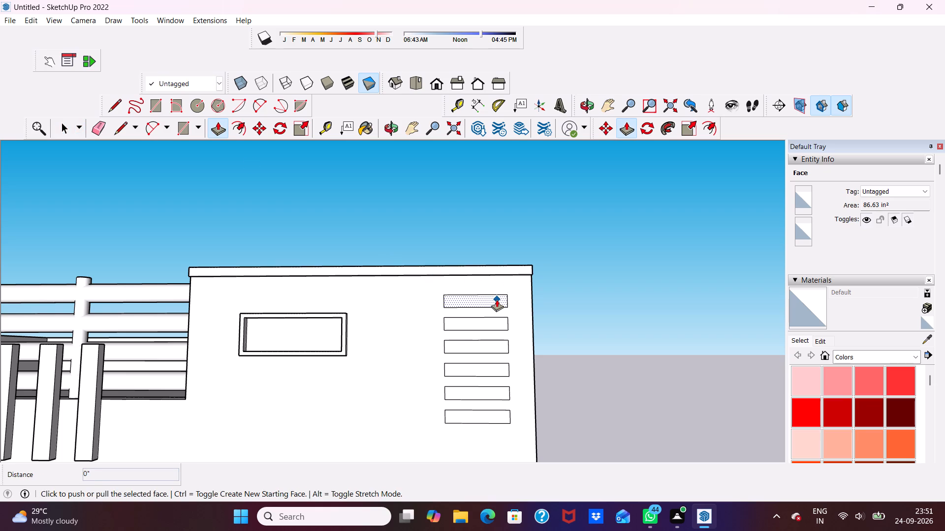
{"action": "left_click", "coordinate": [497, 299]}
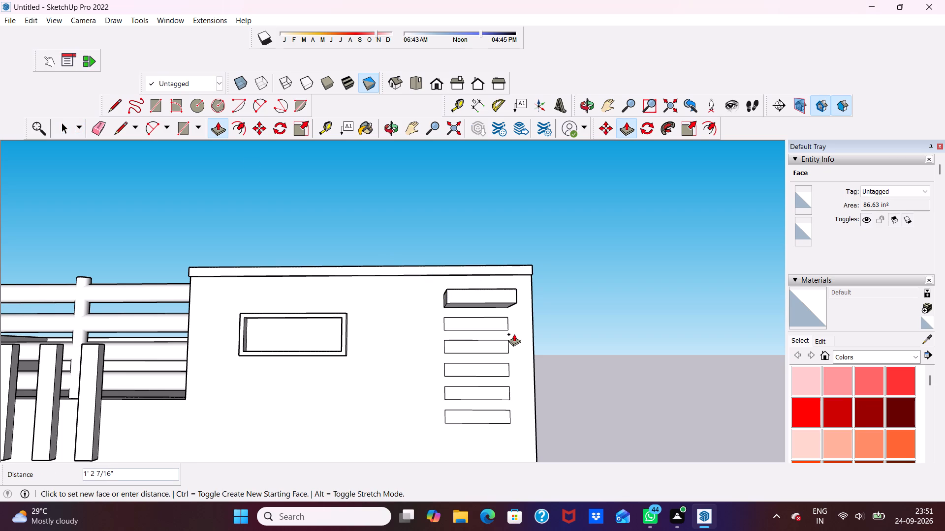
{"action": "type", "text": "2\""}
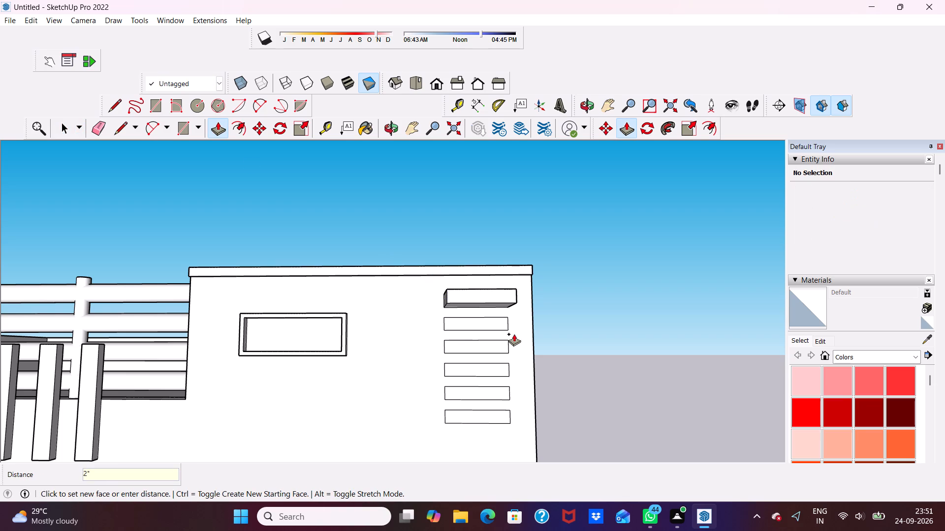
{"action": "key", "text": "Return"}
Push/Pull the five remaining small rectangles outward 2", flush with the top strip.
{"action": "scroll", "coordinate": [482, 302], "scroll_direction": "up", "scroll_amount": 12}
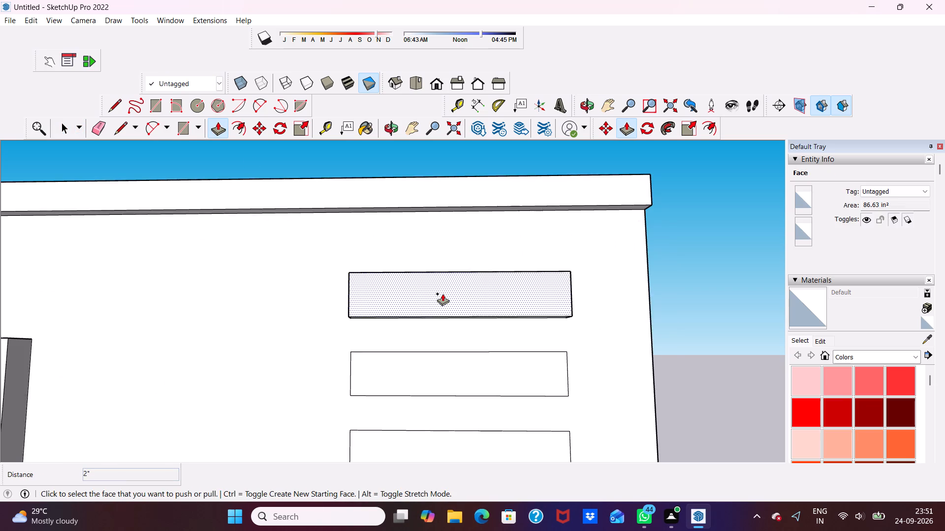
{"action": "scroll", "coordinate": [442, 294], "scroll_direction": "up", "scroll_amount": 1}
{"action": "left_click", "coordinate": [438, 385]}
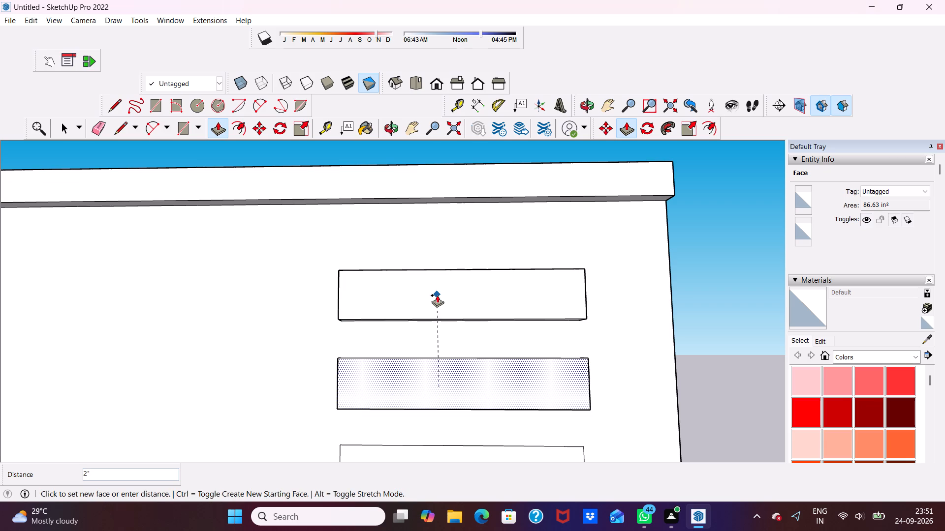
{"action": "left_click", "coordinate": [440, 297]}
{"action": "scroll", "coordinate": [473, 393], "scroll_direction": "down", "scroll_amount": 10}
{"action": "scroll", "coordinate": [477, 405], "scroll_direction": "up", "scroll_amount": 4}
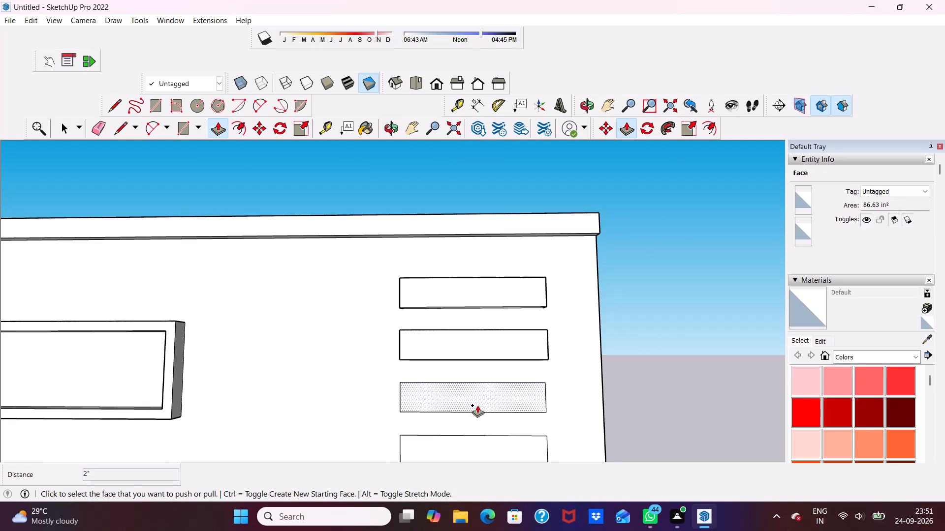
{"action": "left_click", "coordinate": [477, 405]}
{"action": "left_click", "coordinate": [481, 337]}
{"action": "scroll", "coordinate": [485, 328], "scroll_direction": "down", "scroll_amount": 9}
{"action": "scroll", "coordinate": [491, 411], "scroll_direction": "up", "scroll_amount": 3}
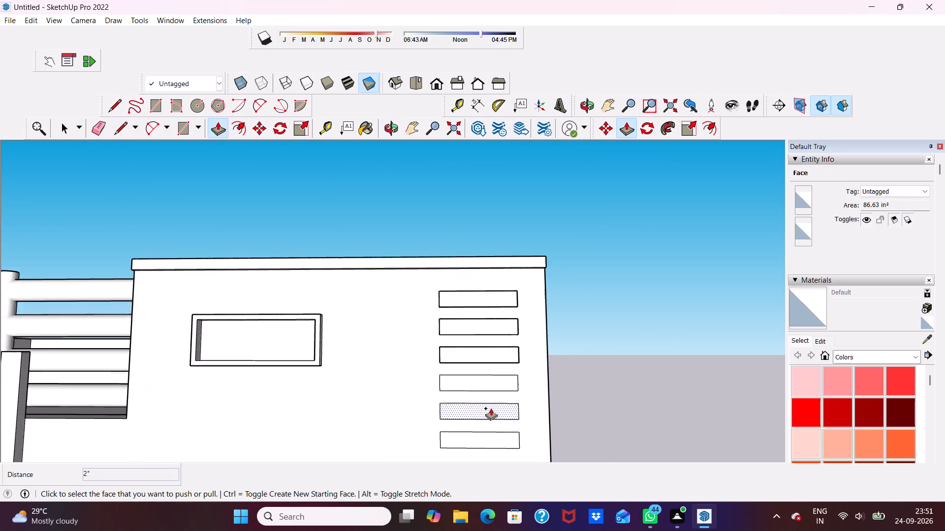
{"action": "left_click", "coordinate": [483, 375]}
{"action": "left_click", "coordinate": [486, 338]}
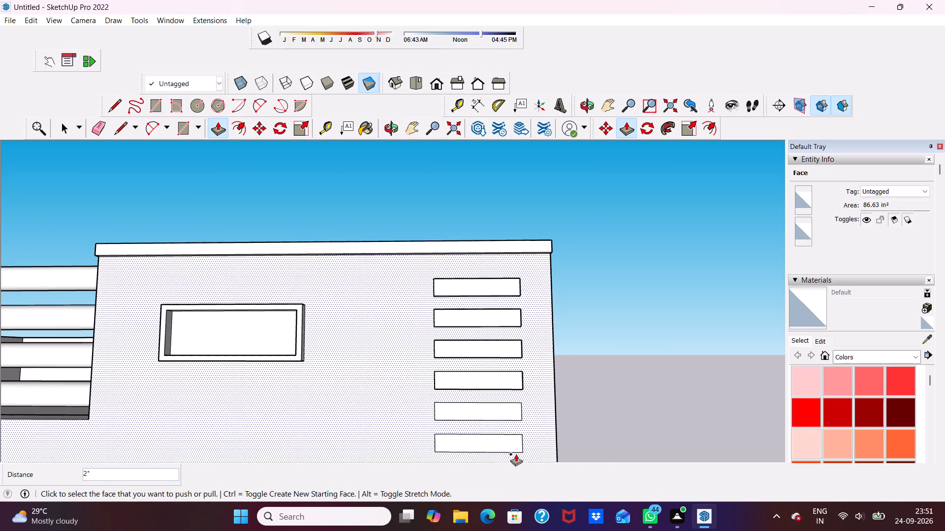
{"action": "left_click", "coordinate": [501, 408]}
{"action": "left_click", "coordinate": [497, 375]}
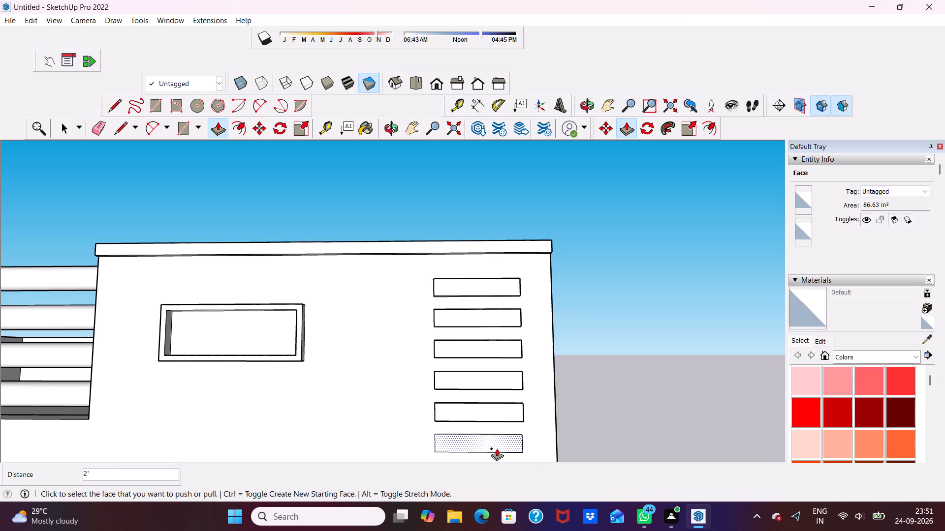
{"action": "left_click", "coordinate": [497, 448]}
{"action": "left_click", "coordinate": [496, 402]}
{"action": "scroll", "coordinate": [450, 397], "scroll_direction": "down", "scroll_amount": 12}
{"action": "middle_click_drag", "start_coordinate": [471, 391], "coordinate": [623, 406]}
{"action": "scroll", "coordinate": [526, 394], "scroll_direction": "up", "scroll_amount": 3}
{"action": "key", "text": "space"}
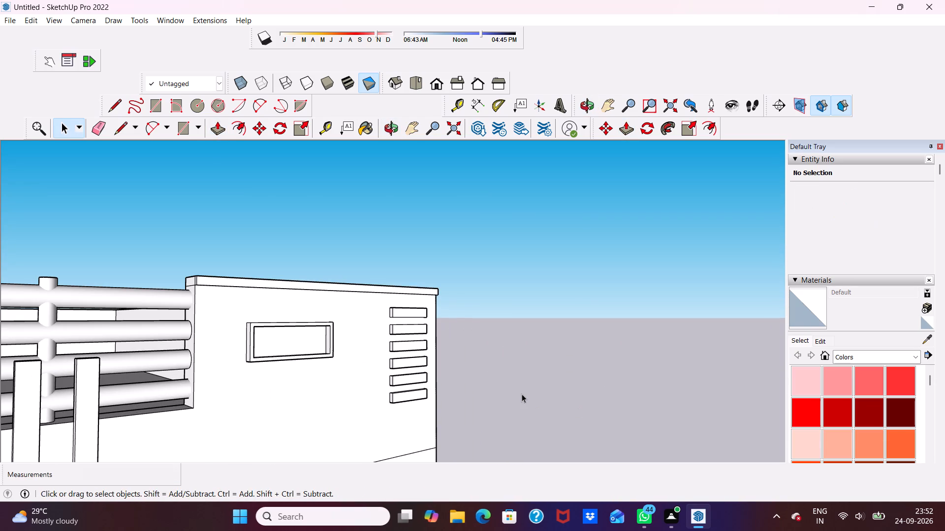
Review the finished parapet details and the overall front elevation from several distances and angles.
{"action": "scroll", "coordinate": [409, 405], "scroll_direction": "down", "scroll_amount": 4}
{"action": "scroll", "coordinate": [352, 391], "scroll_direction": "down", "scroll_amount": 2}
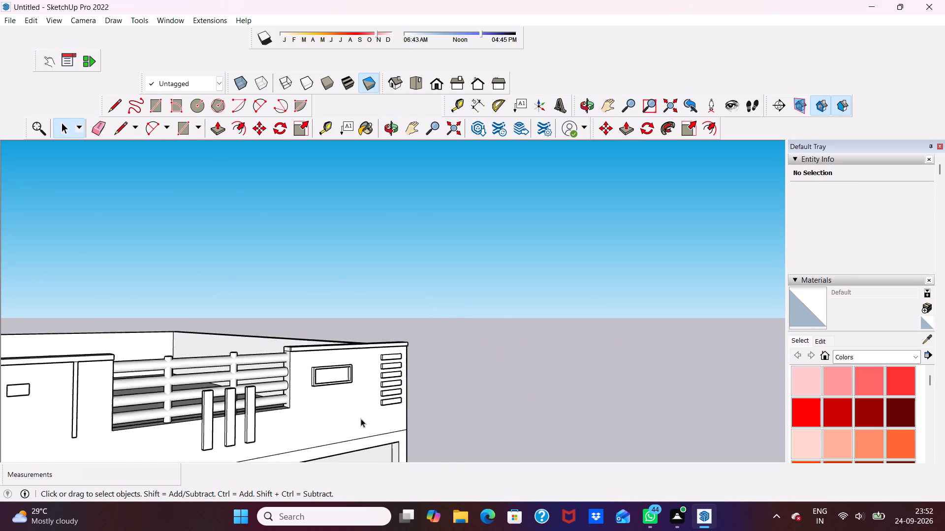
{"action": "scroll", "coordinate": [361, 418], "scroll_direction": "down", "scroll_amount": 3}
{"action": "middle_click_drag", "start_coordinate": [350, 422], "coordinate": [232, 374]}
{"action": "scroll", "coordinate": [237, 375], "scroll_direction": "up", "scroll_amount": 1}
{"action": "scroll", "coordinate": [239, 375], "scroll_direction": "down", "scroll_amount": 4}
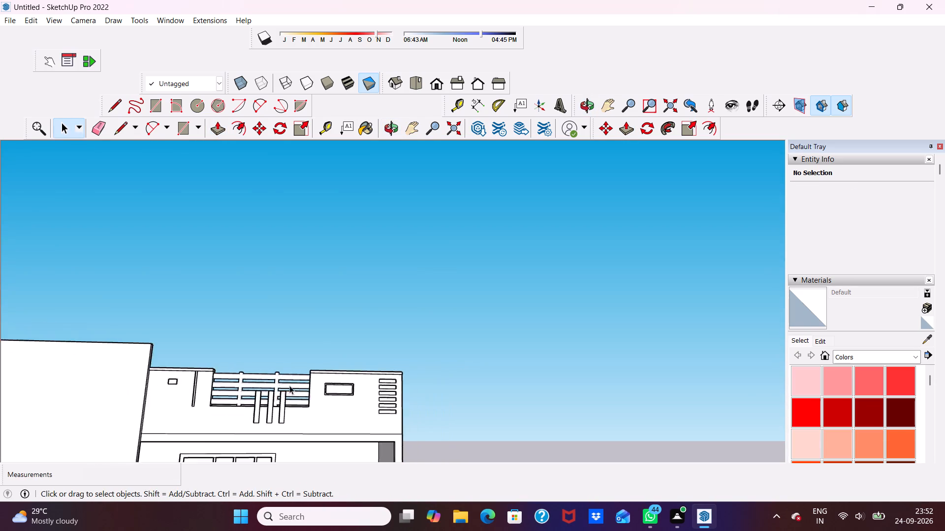
{"action": "scroll", "coordinate": [289, 385], "scroll_direction": "down", "scroll_amount": 2}
{"action": "scroll", "coordinate": [271, 441], "scroll_direction": "up", "scroll_amount": 4}
{"action": "scroll", "coordinate": [230, 402], "scroll_direction": "down", "scroll_amount": 10}
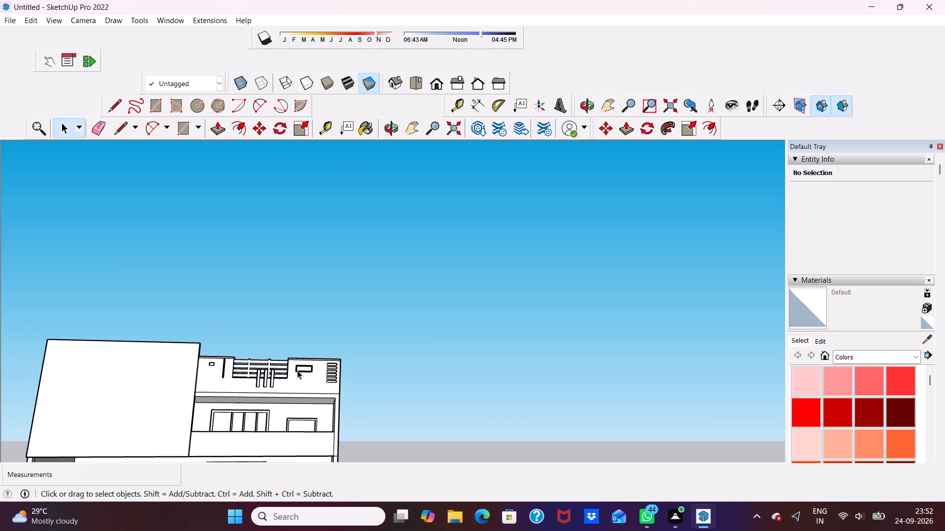
{"action": "scroll", "coordinate": [238, 392], "scroll_direction": "up", "scroll_amount": 5}
{"action": "scroll", "coordinate": [215, 388], "scroll_direction": "down", "scroll_amount": 2}
{"action": "middle_click_drag", "start_coordinate": [215, 388], "coordinate": [165, 471]}
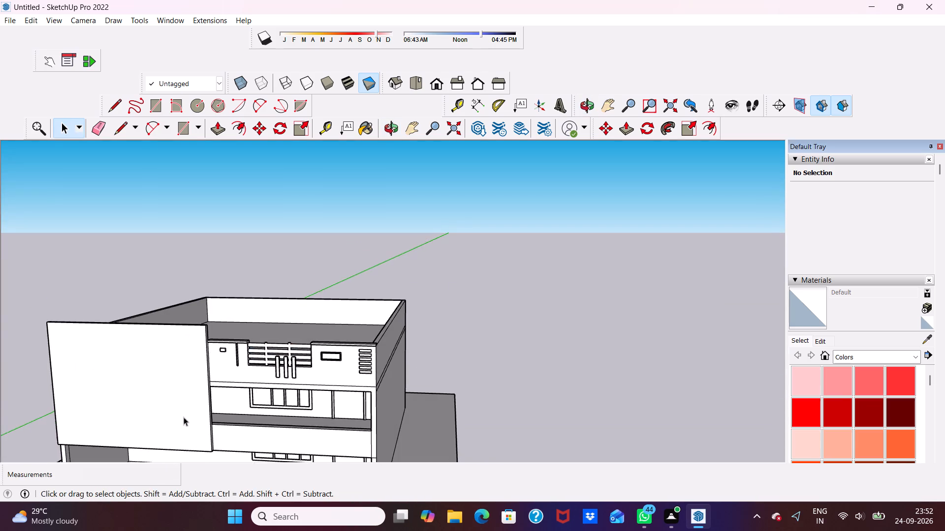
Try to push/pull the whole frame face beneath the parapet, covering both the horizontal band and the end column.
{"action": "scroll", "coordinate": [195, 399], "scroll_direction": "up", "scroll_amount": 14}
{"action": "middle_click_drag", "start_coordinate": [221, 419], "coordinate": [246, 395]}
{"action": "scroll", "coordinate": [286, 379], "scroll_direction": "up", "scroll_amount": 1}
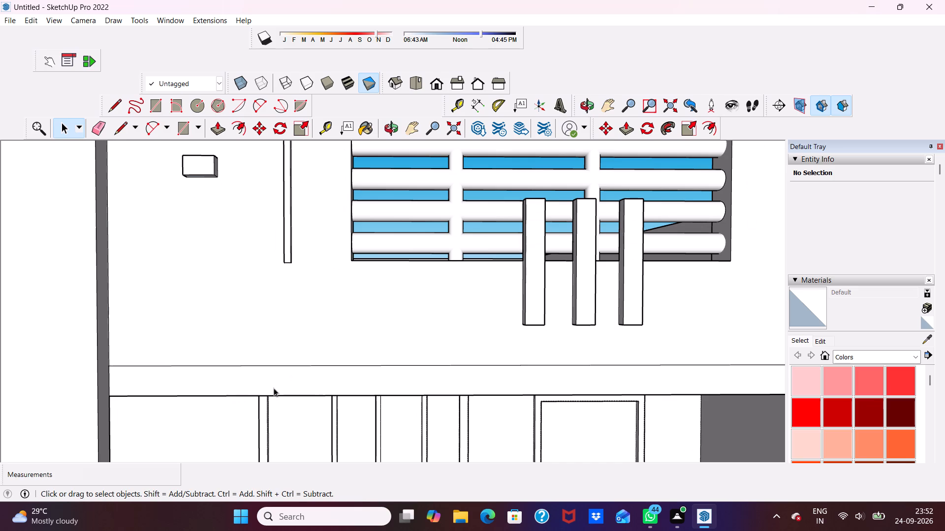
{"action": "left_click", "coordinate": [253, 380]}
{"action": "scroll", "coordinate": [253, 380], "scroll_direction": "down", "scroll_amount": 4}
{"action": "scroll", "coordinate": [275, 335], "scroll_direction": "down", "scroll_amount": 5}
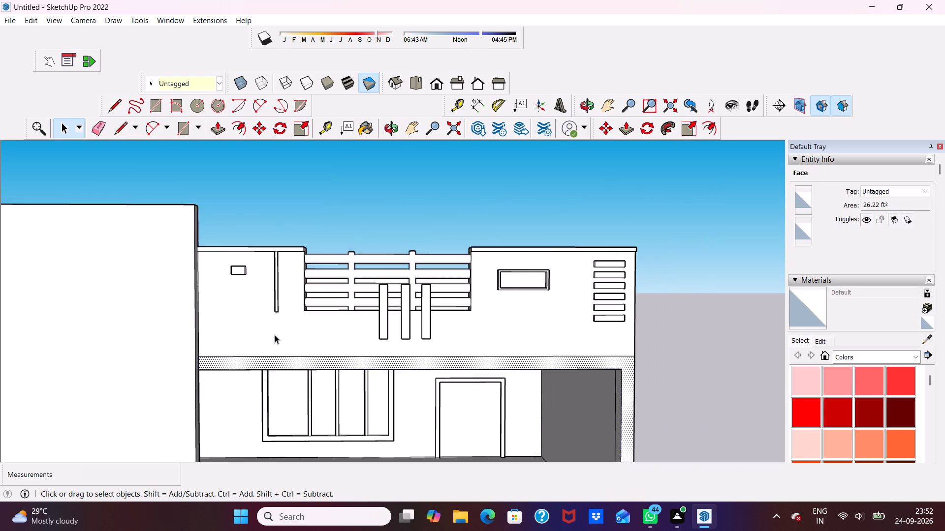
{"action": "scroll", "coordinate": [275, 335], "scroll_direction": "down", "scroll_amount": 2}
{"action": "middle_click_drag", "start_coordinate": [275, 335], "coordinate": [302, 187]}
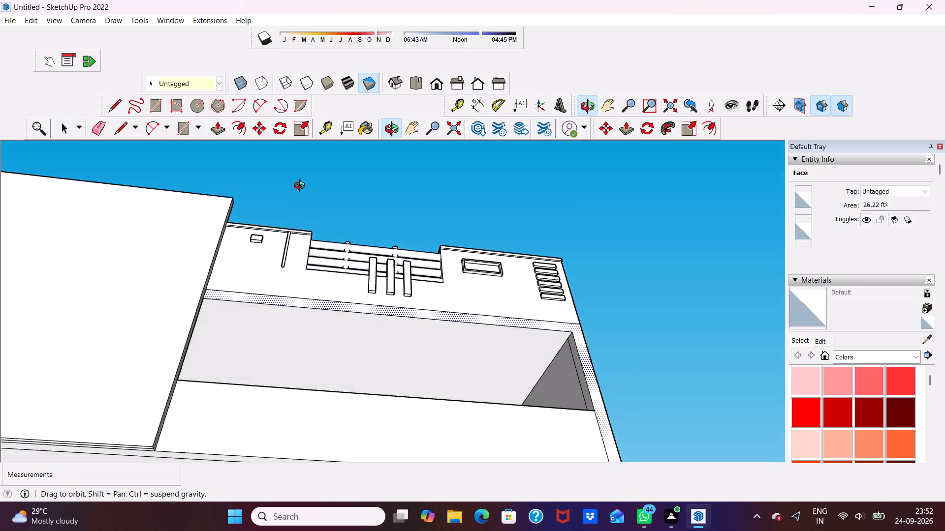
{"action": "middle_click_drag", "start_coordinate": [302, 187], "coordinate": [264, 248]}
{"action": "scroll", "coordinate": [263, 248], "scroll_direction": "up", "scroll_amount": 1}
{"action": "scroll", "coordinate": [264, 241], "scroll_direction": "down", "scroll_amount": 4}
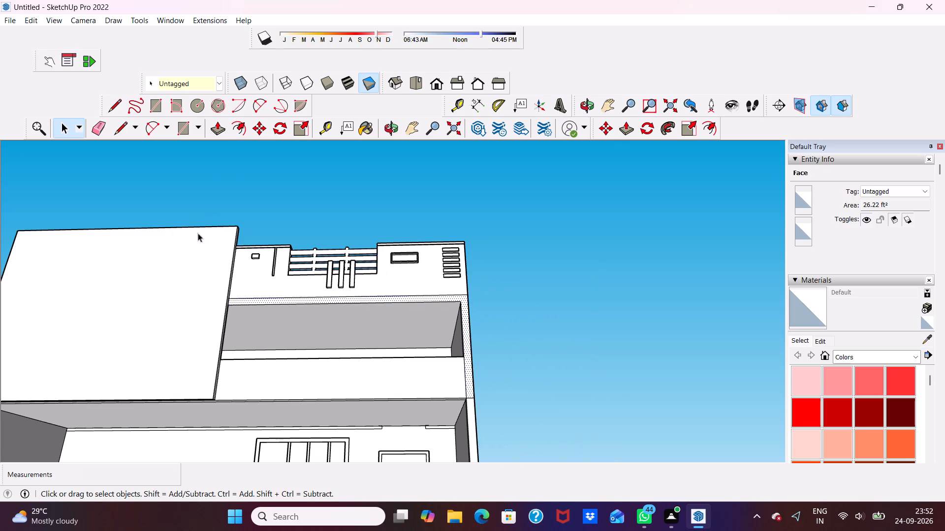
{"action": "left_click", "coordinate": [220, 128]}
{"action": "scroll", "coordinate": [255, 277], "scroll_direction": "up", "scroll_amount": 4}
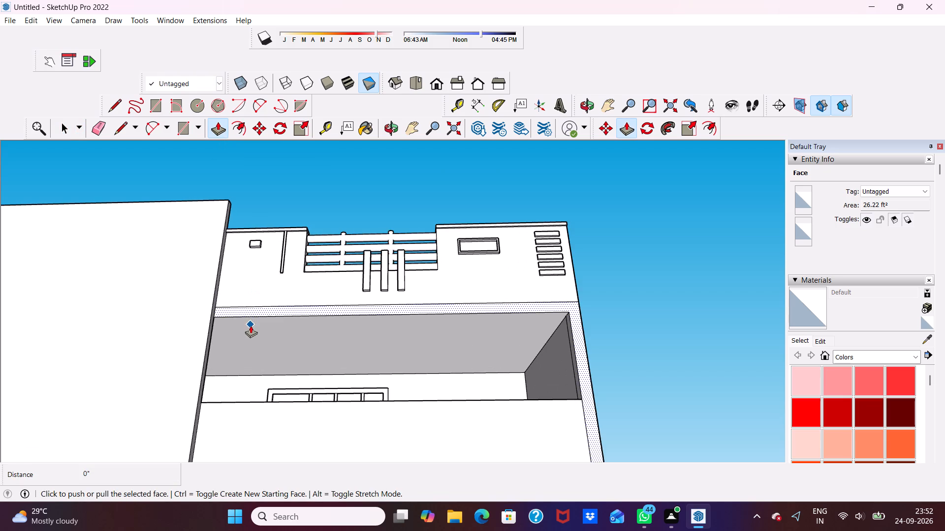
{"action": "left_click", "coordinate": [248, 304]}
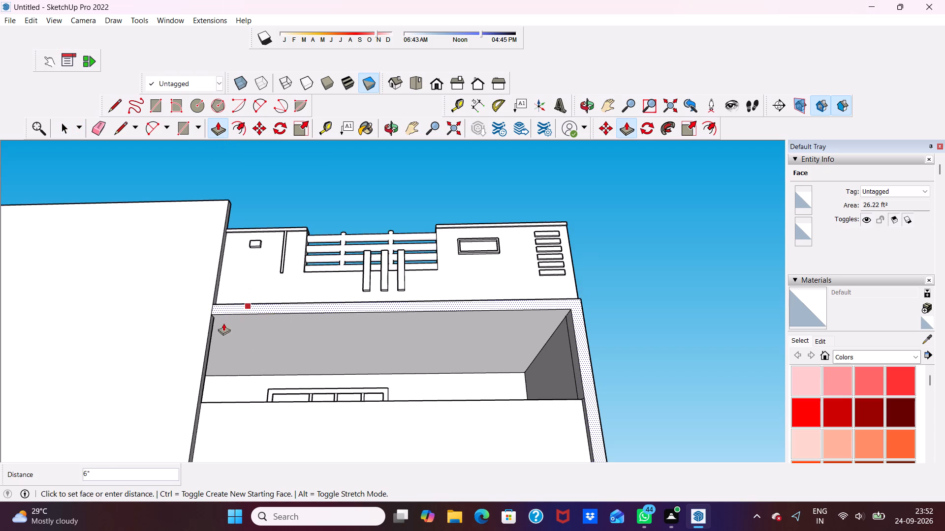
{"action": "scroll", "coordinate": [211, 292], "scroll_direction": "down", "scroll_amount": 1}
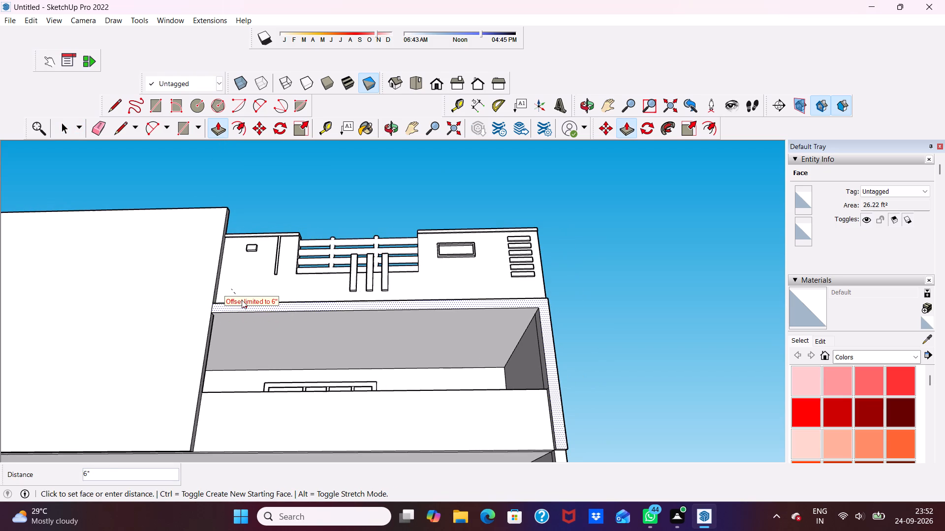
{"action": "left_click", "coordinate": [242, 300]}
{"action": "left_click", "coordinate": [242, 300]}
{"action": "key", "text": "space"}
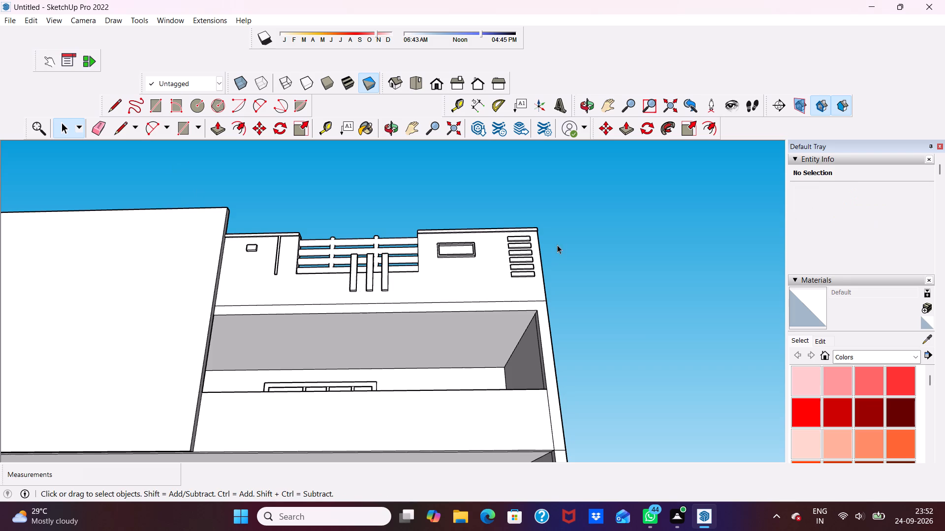
Draw a 9" horizontal line from the upper-floor opening's top outer corner to the building edge, separating the band from the end column.
{"action": "scroll", "coordinate": [567, 257], "scroll_direction": "up", "scroll_amount": 1}
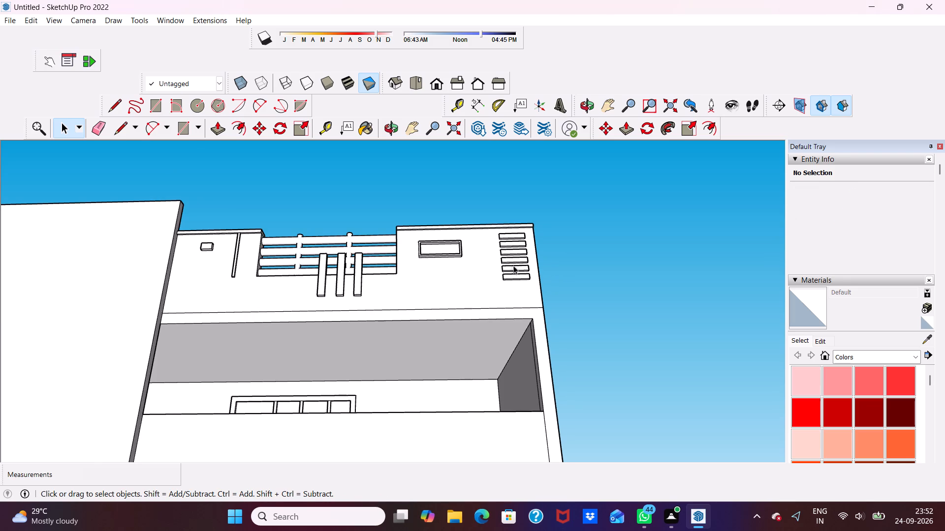
{"action": "scroll", "coordinate": [511, 265], "scroll_direction": "up", "scroll_amount": 1}
{"action": "scroll", "coordinate": [483, 266], "scroll_direction": "down", "scroll_amount": 2}
{"action": "scroll", "coordinate": [528, 315], "scroll_direction": "up", "scroll_amount": 4}
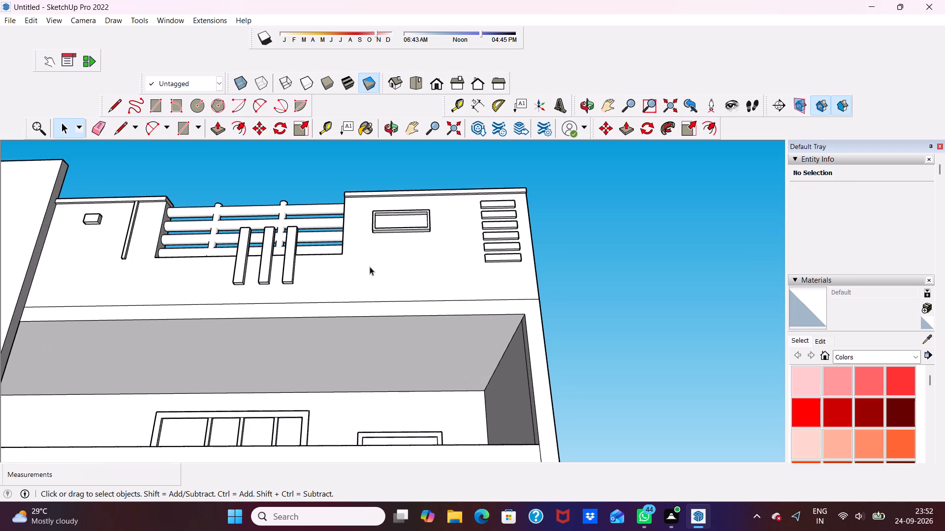
{"action": "left_click", "coordinate": [125, 127]}
{"action": "scroll", "coordinate": [548, 289], "scroll_direction": "up", "scroll_amount": 1}
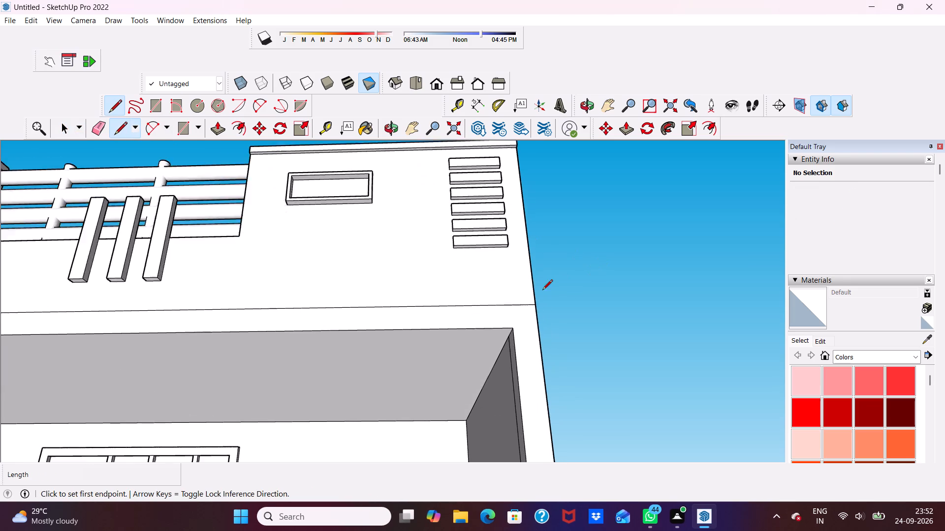
{"action": "scroll", "coordinate": [542, 291], "scroll_direction": "up", "scroll_amount": 2}
{"action": "left_click", "coordinate": [506, 339]}
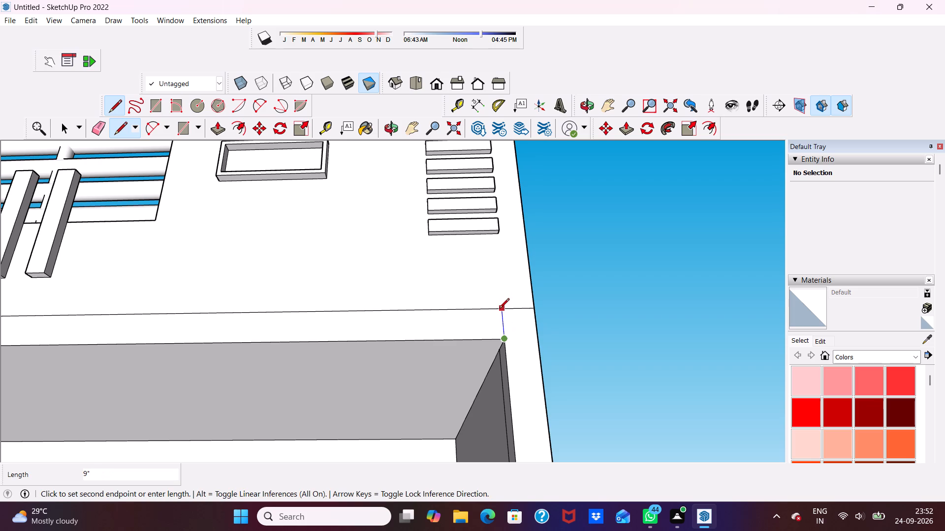
{"action": "left_click", "coordinate": [535, 339]}
{"action": "scroll", "coordinate": [530, 286], "scroll_direction": "down", "scroll_amount": 3}
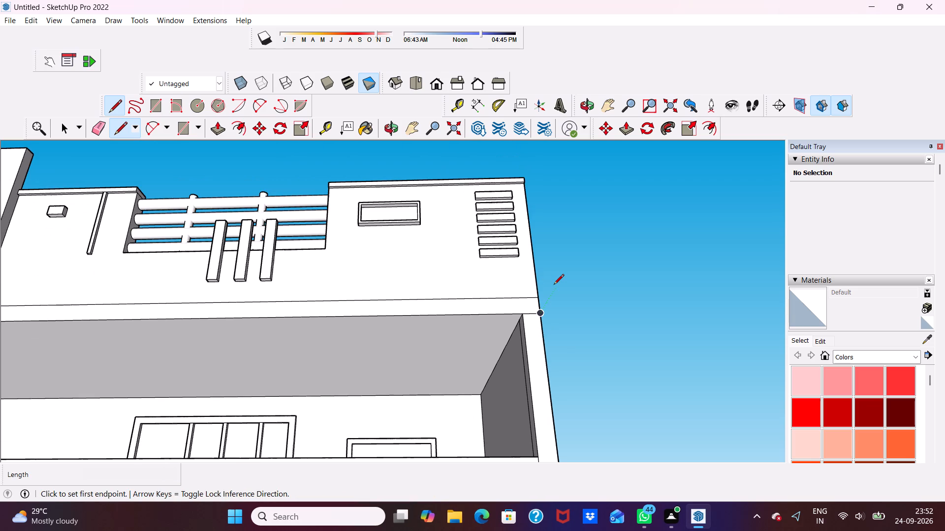
{"action": "key", "text": "space"}
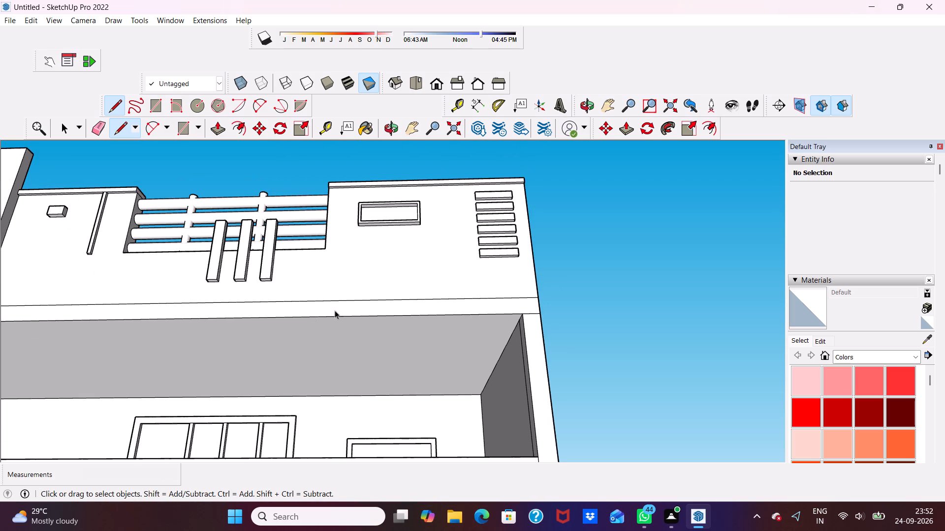
Push/Pull the horizontal band beneath the parapet outward 6".
{"action": "left_click", "coordinate": [335, 311]}
{"action": "scroll", "coordinate": [325, 271], "scroll_direction": "down", "scroll_amount": 4}
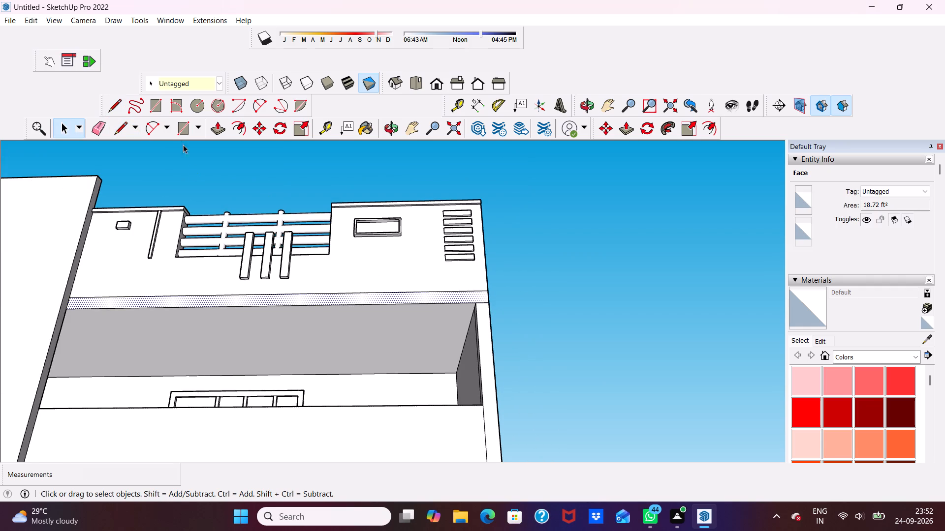
{"action": "left_click", "coordinate": [216, 128]}
{"action": "scroll", "coordinate": [207, 266], "scroll_direction": "up", "scroll_amount": 2}
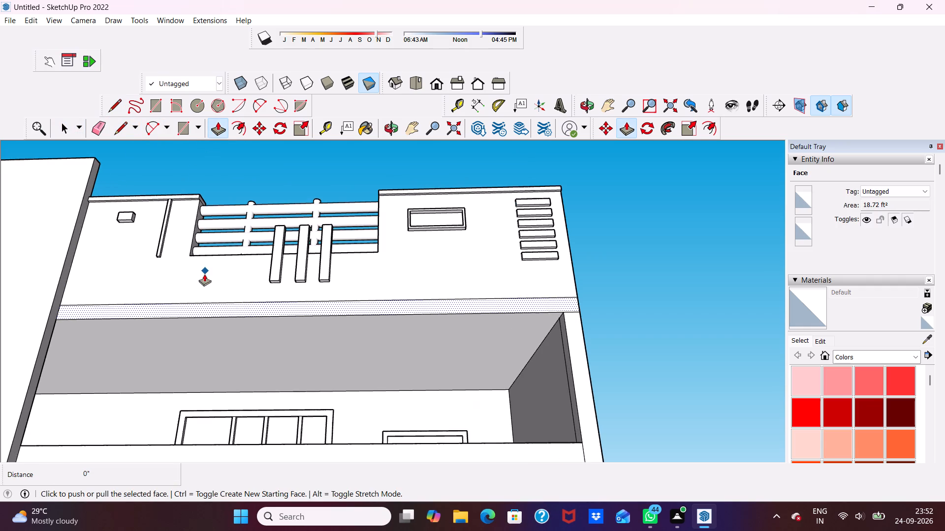
{"action": "scroll", "coordinate": [204, 274], "scroll_direction": "up", "scroll_amount": 1}
{"action": "left_click", "coordinate": [193, 302]}
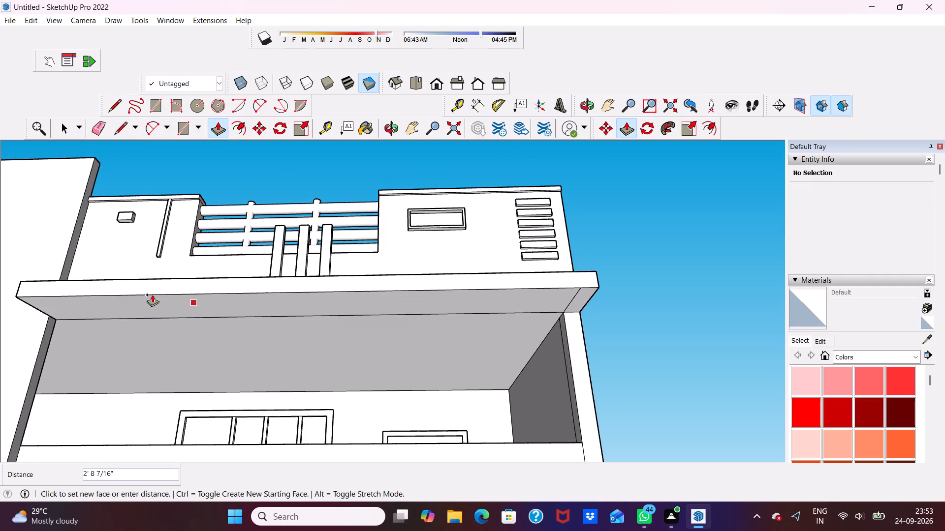
{"action": "key", "text": "6"}
{"action": "key", "text": "shift+quotedbl"}
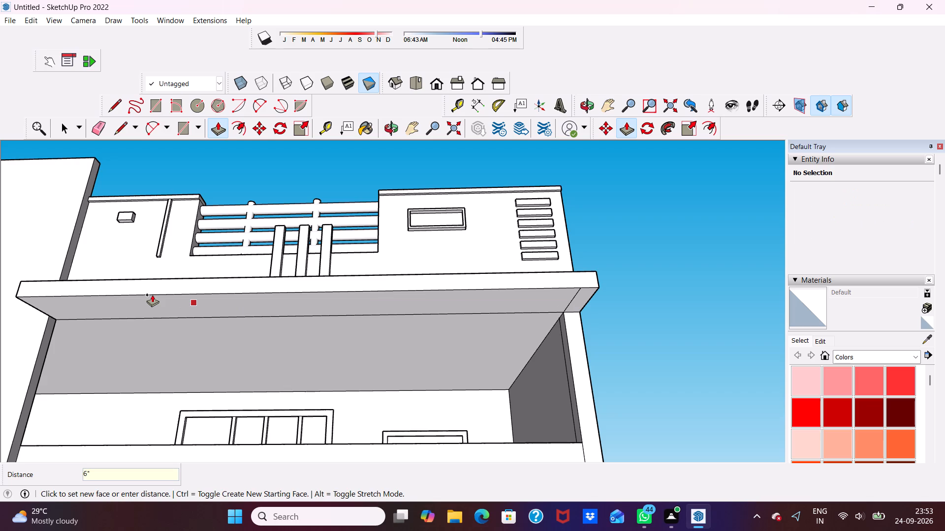
{"action": "key", "text": "Return"}
Draw a 6" line across the top face of the projecting band near its outer end, marking off a small corner piece.
{"action": "scroll", "coordinate": [152, 295], "scroll_direction": "down", "scroll_amount": 5}
{"action": "middle_click_drag", "start_coordinate": [172, 282], "coordinate": [54, 477]}
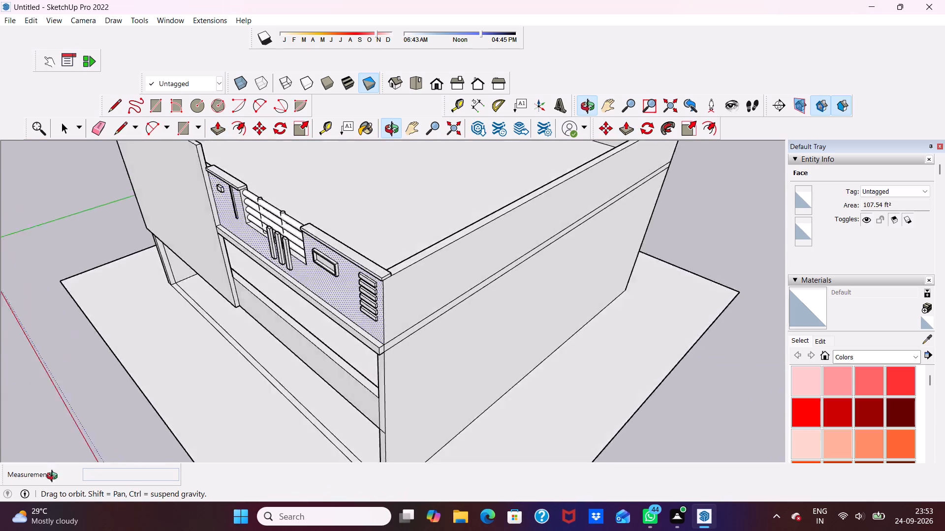
{"action": "middle_click_drag", "start_coordinate": [54, 477], "coordinate": [76, 464]}
{"action": "middle_click_drag", "start_coordinate": [105, 444], "coordinate": [119, 434]}
{"action": "scroll", "coordinate": [151, 411], "scroll_direction": "up", "scroll_amount": 4}
{"action": "scroll", "coordinate": [259, 291], "scroll_direction": "down", "scroll_amount": 4}
{"action": "scroll", "coordinate": [452, 253], "scroll_direction": "up", "scroll_amount": 4}
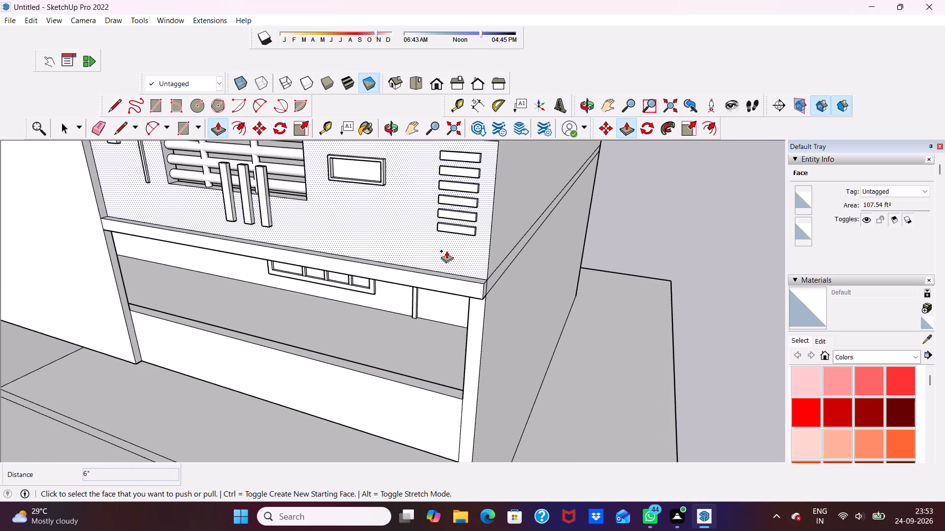
{"action": "scroll", "coordinate": [462, 255], "scroll_direction": "down", "scroll_amount": 1}
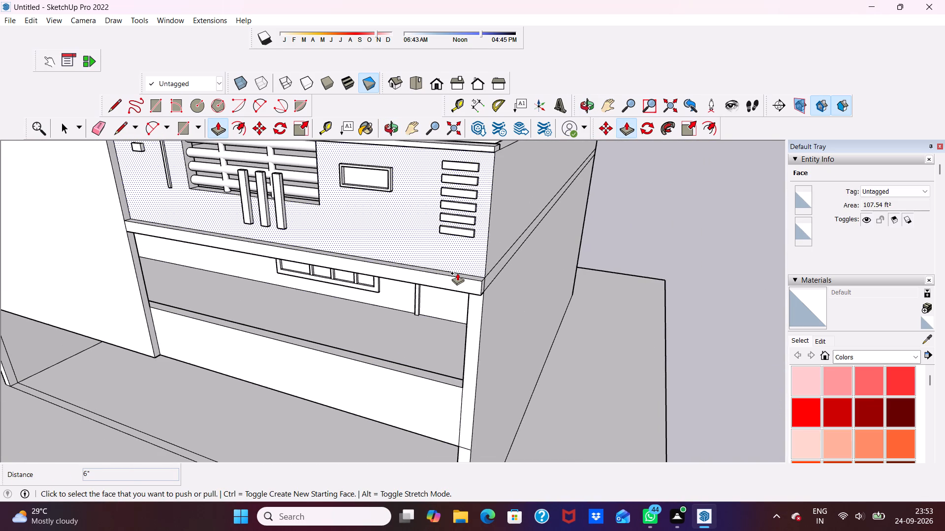
{"action": "scroll", "coordinate": [460, 272], "scroll_direction": "down", "scroll_amount": 1}
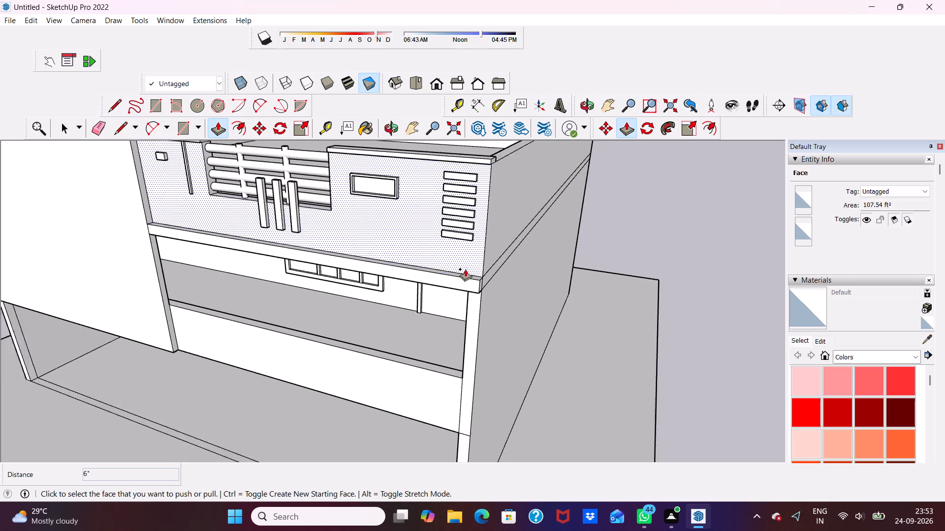
{"action": "scroll", "coordinate": [465, 269], "scroll_direction": "down", "scroll_amount": 1}
{"action": "scroll", "coordinate": [462, 289], "scroll_direction": "up", "scroll_amount": 6}
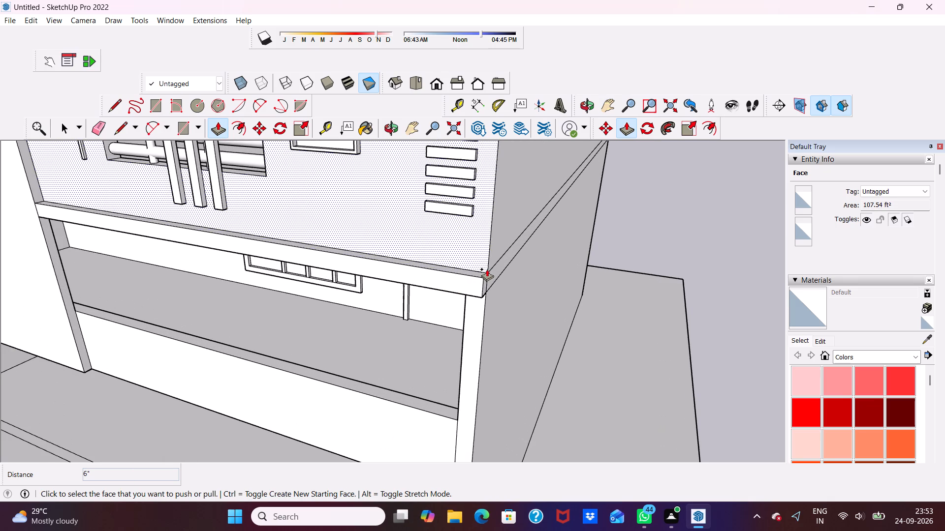
{"action": "key", "text": "space"}
{"action": "scroll", "coordinate": [319, 180], "scroll_direction": "down", "scroll_amount": 3}
{"action": "scroll", "coordinate": [213, 182], "scroll_direction": "down", "scroll_amount": 3}
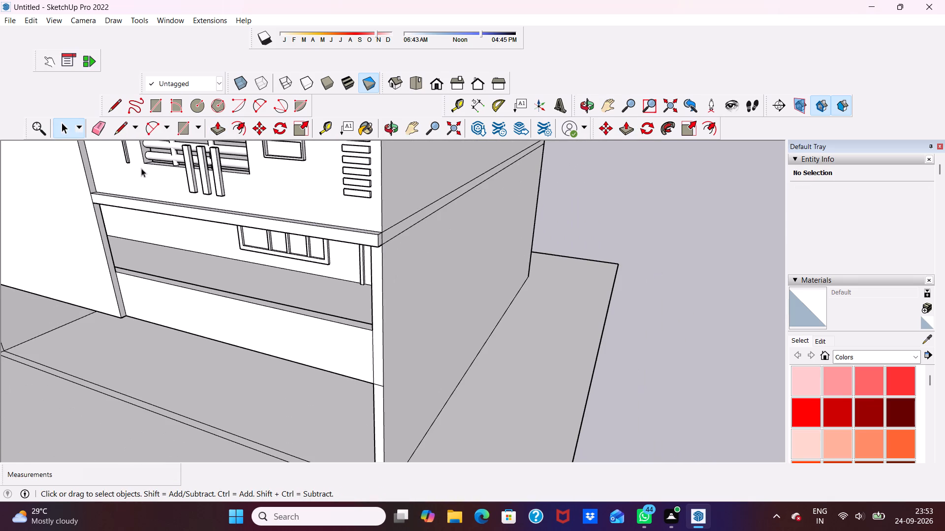
{"action": "left_click", "coordinate": [119, 125]}
{"action": "scroll", "coordinate": [331, 203], "scroll_direction": "up", "scroll_amount": 3}
{"action": "scroll", "coordinate": [382, 221], "scroll_direction": "up", "scroll_amount": 4}
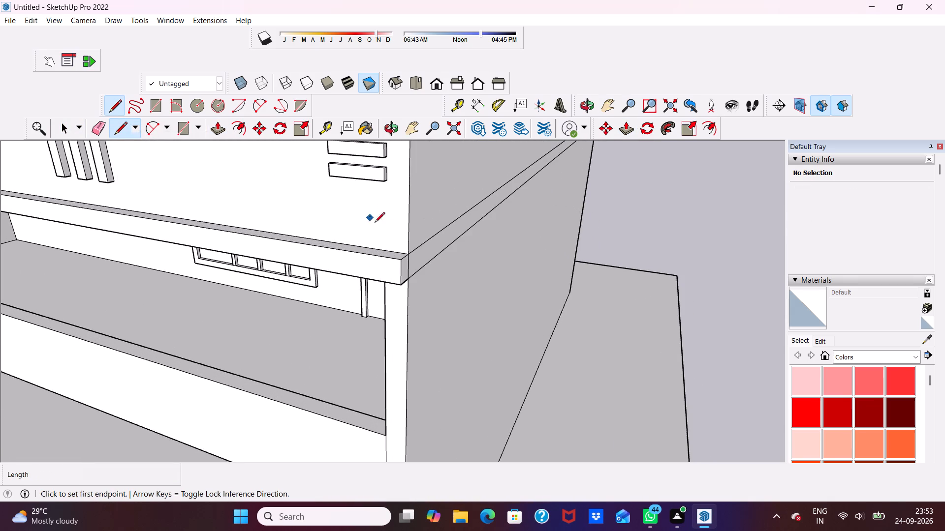
{"action": "scroll", "coordinate": [385, 245], "scroll_direction": "up", "scroll_amount": 1}
{"action": "left_click", "coordinate": [376, 256]}
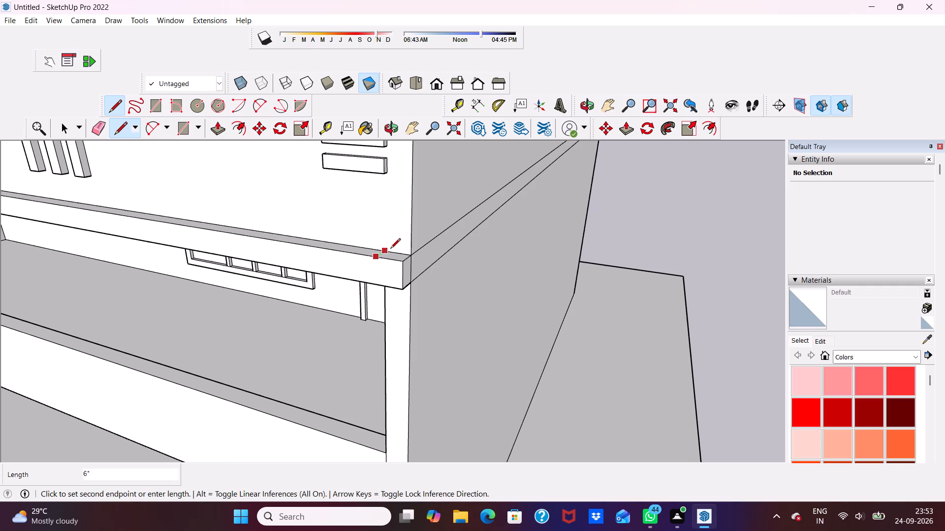
{"action": "left_click", "coordinate": [390, 249]}
{"action": "key", "text": "space"}
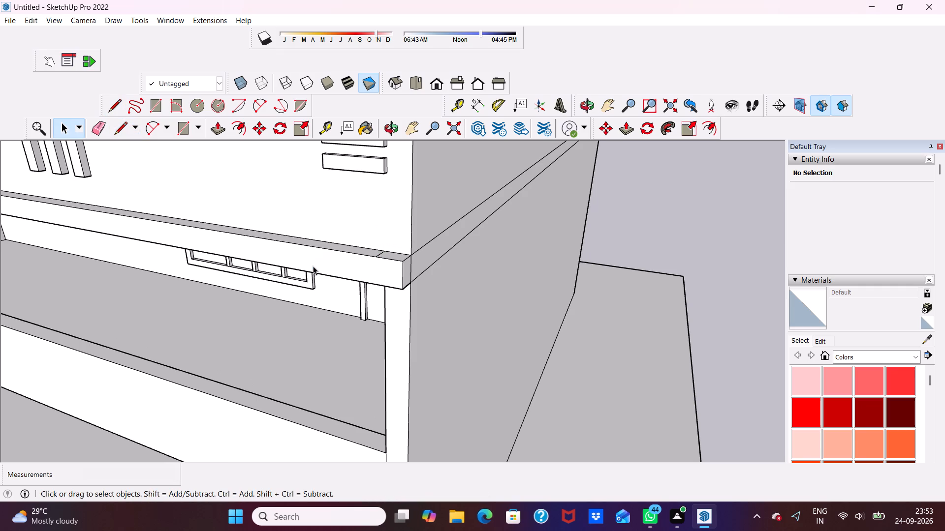
Push/Pull the small corner piece on the projecting band upward about 11' to form a tall end post above the parapet.
{"action": "scroll", "coordinate": [333, 268], "scroll_direction": "up", "scroll_amount": 1}
{"action": "scroll", "coordinate": [435, 235], "scroll_direction": "up", "scroll_amount": 3}
{"action": "left_click", "coordinate": [384, 261]}
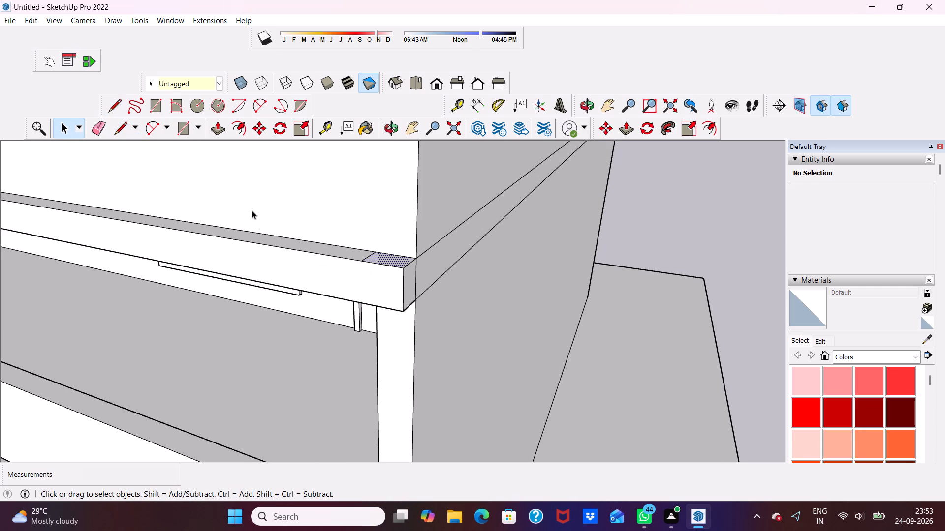
{"action": "left_click", "coordinate": [215, 123]}
{"action": "left_click", "coordinate": [390, 251]}
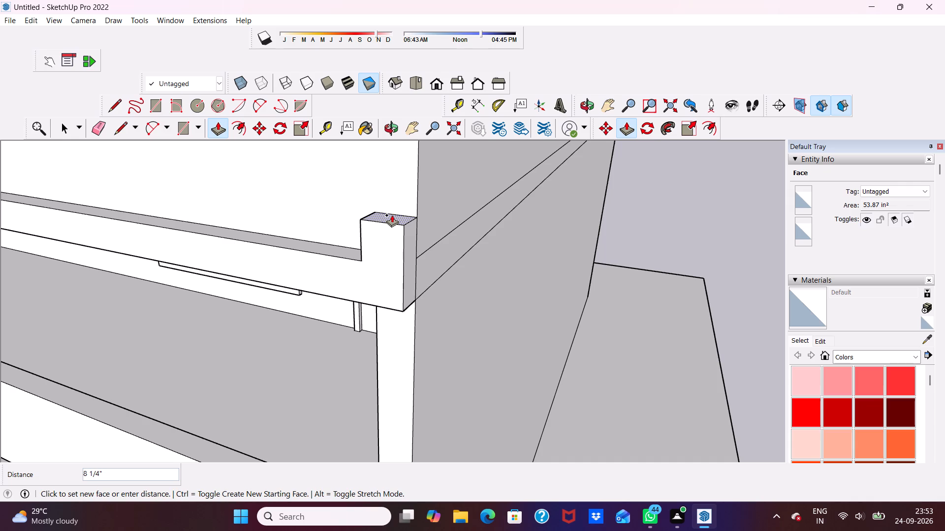
{"action": "scroll", "coordinate": [376, 175], "scroll_direction": "down", "scroll_amount": 10}
{"action": "scroll", "coordinate": [415, 138], "scroll_direction": "down", "scroll_amount": 8}
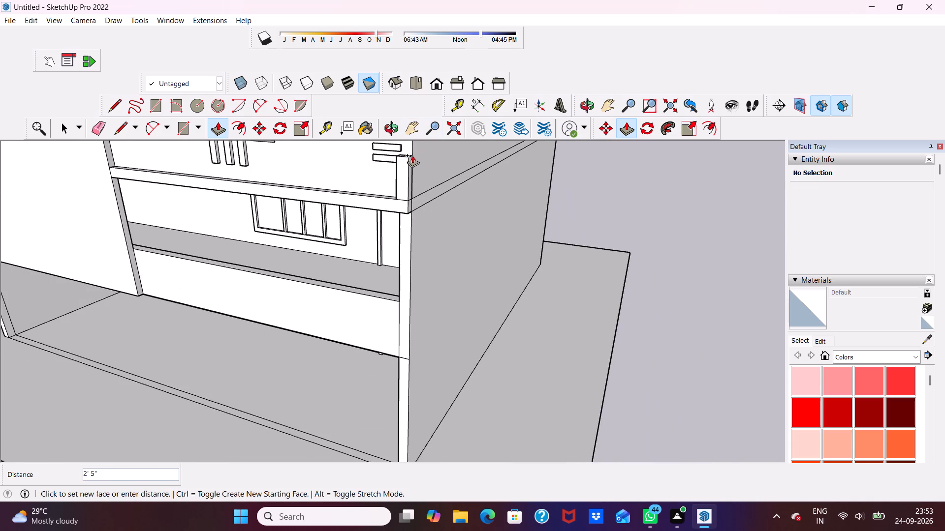
{"action": "scroll", "coordinate": [412, 155], "scroll_direction": "down", "scroll_amount": 1}
{"action": "middle_click_drag", "start_coordinate": [412, 155], "coordinate": [488, 135]}
{"action": "scroll", "coordinate": [481, 140], "scroll_direction": "up", "scroll_amount": 1}
{"action": "scroll", "coordinate": [443, 162], "scroll_direction": "down", "scroll_amount": 10}
{"action": "scroll", "coordinate": [463, 184], "scroll_direction": "up", "scroll_amount": 1}
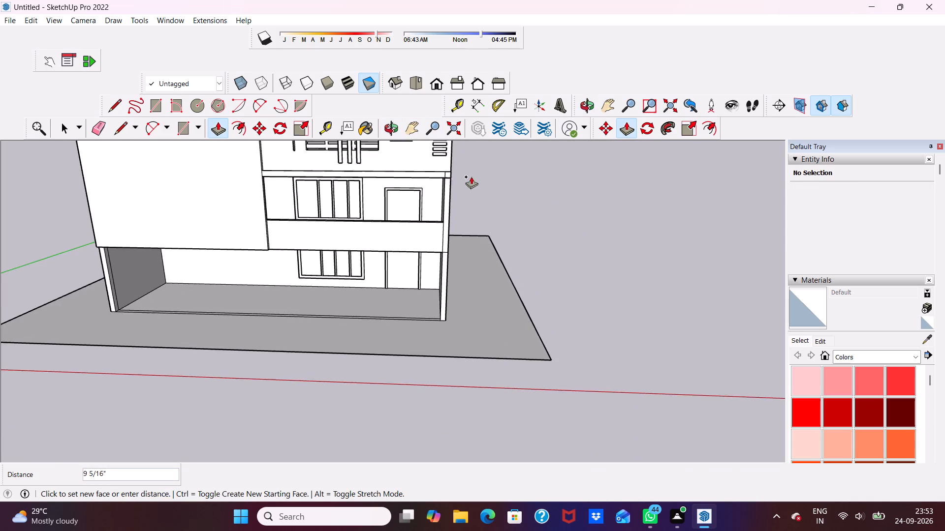
{"action": "scroll", "coordinate": [462, 161], "scroll_direction": "down", "scroll_amount": 8}
{"action": "scroll", "coordinate": [464, 143], "scroll_direction": "up", "scroll_amount": 7}
{"action": "scroll", "coordinate": [429, 180], "scroll_direction": "down", "scroll_amount": 11}
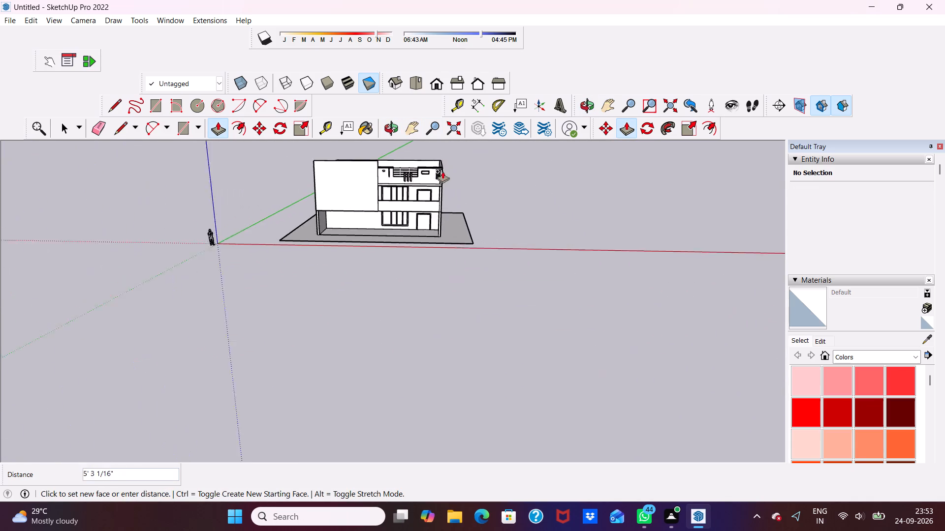
{"action": "scroll", "coordinate": [451, 156], "scroll_direction": "up", "scroll_amount": 19}
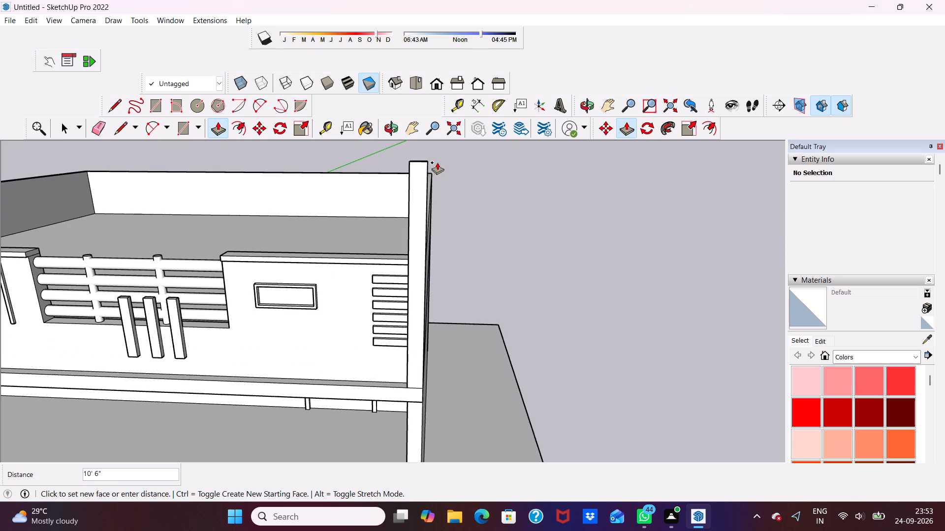
{"action": "middle_click_drag", "start_coordinate": [437, 164], "coordinate": [507, 148]}
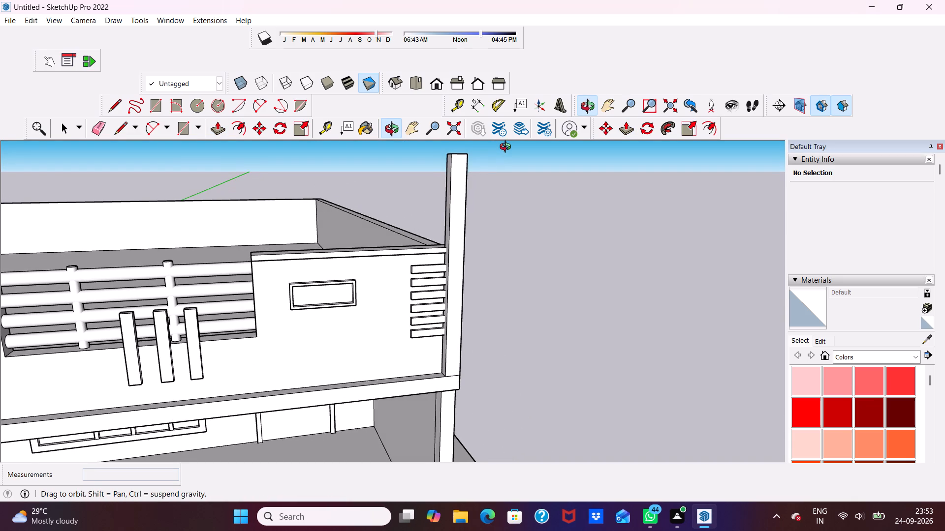
{"action": "middle_click_drag", "start_coordinate": [507, 148], "coordinate": [507, 148]}
{"action": "middle_click_drag", "start_coordinate": [507, 148], "coordinate": [480, 158]}
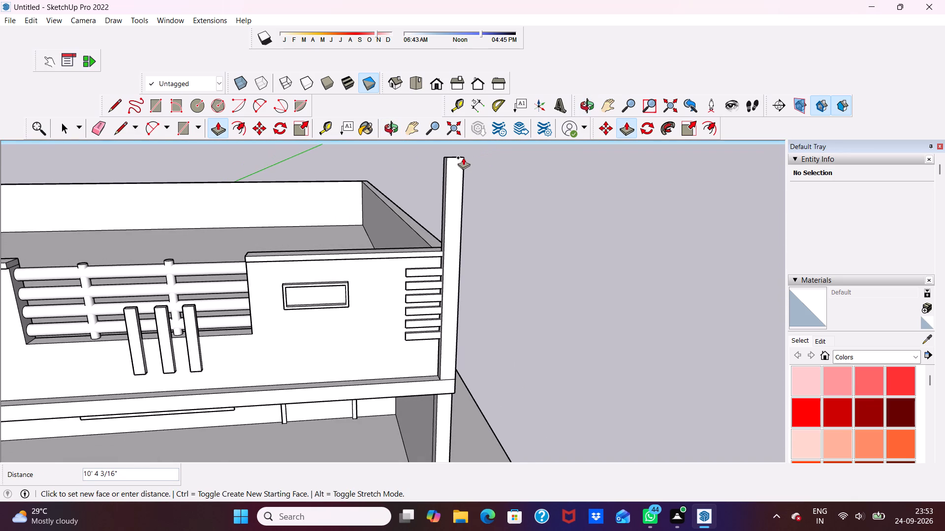
{"action": "scroll", "coordinate": [463, 157], "scroll_direction": "down", "scroll_amount": 5}
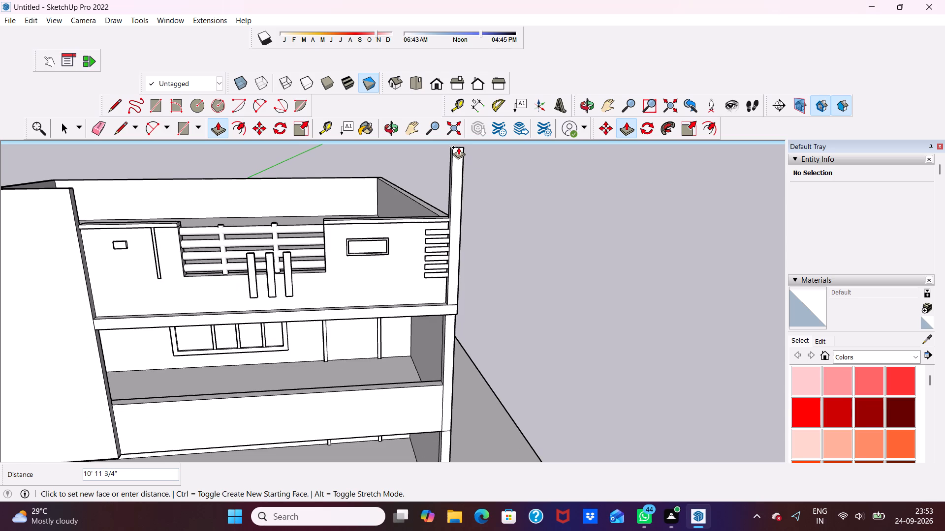
{"action": "left_click", "coordinate": [458, 147]}
Examine the tall corner post's height and proportions against the parapet and solid block, from the front and at an angle.
{"action": "scroll", "coordinate": [458, 147], "scroll_direction": "down", "scroll_amount": 5}
{"action": "middle_click_drag", "start_coordinate": [458, 147], "coordinate": [354, 148]}
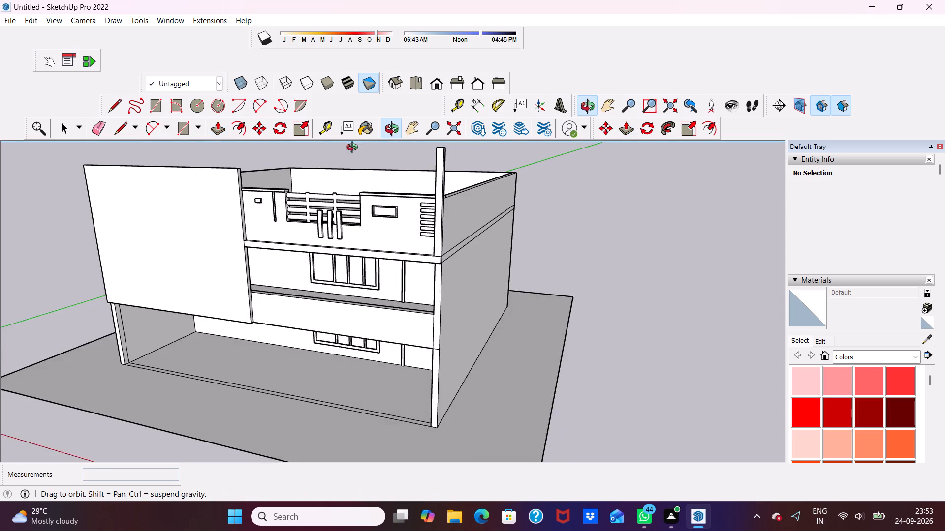
{"action": "middle_click_drag", "start_coordinate": [354, 148], "coordinate": [341, 154]}
{"action": "scroll", "coordinate": [342, 154], "scroll_direction": "up", "scroll_amount": 1}
{"action": "scroll", "coordinate": [338, 159], "scroll_direction": "down", "scroll_amount": 4}
{"action": "left_click", "coordinate": [432, 82]}
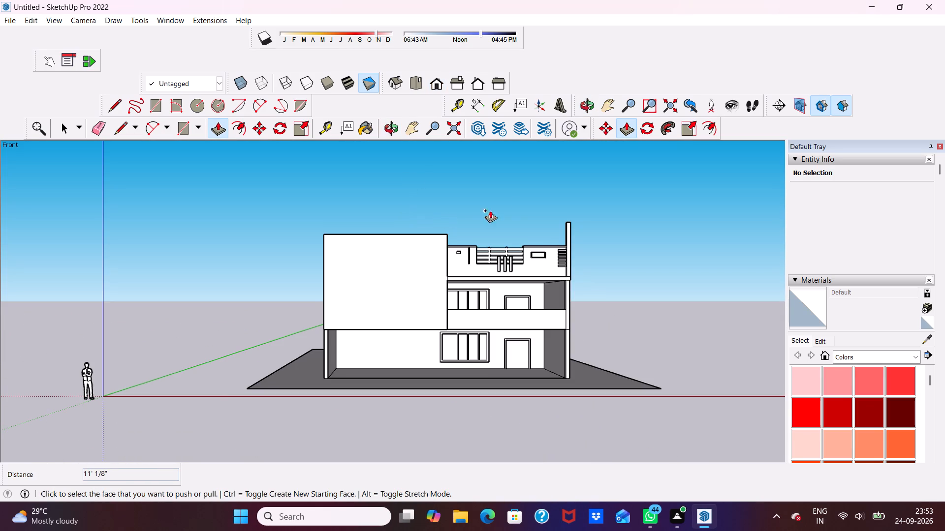
{"action": "scroll", "coordinate": [569, 214], "scroll_direction": "up", "scroll_amount": 3}
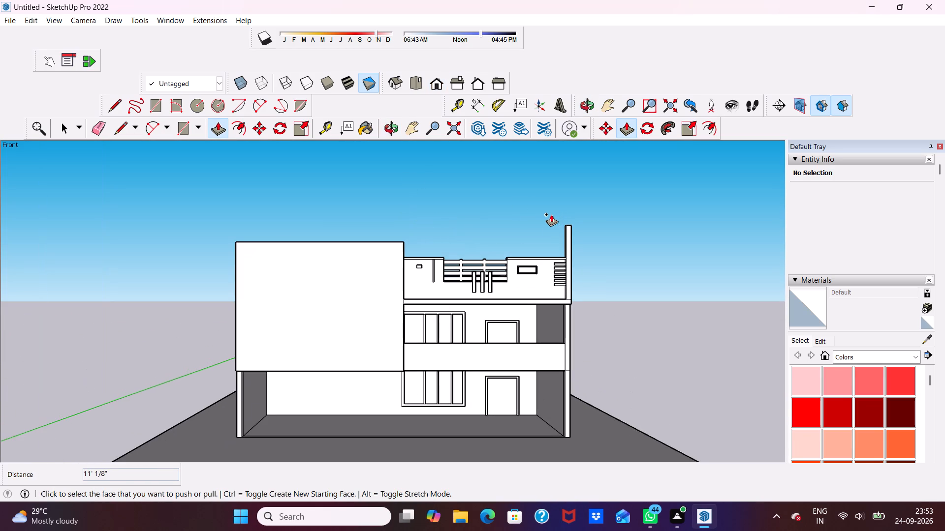
{"action": "scroll", "coordinate": [552, 214], "scroll_direction": "down", "scroll_amount": 3}
{"action": "scroll", "coordinate": [550, 223], "scroll_direction": "up", "scroll_amount": 6}
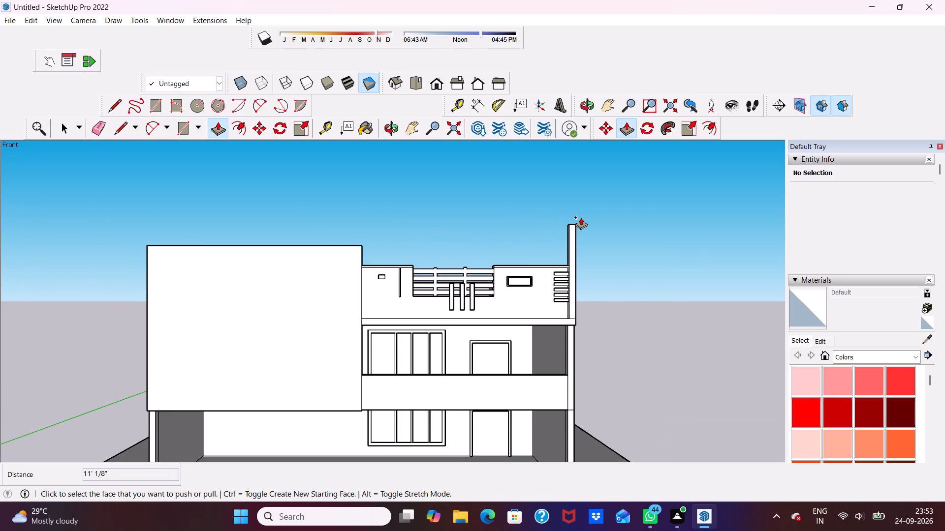
{"action": "scroll", "coordinate": [581, 217], "scroll_direction": "up", "scroll_amount": 1}
{"action": "middle_click_drag", "start_coordinate": [582, 217], "coordinate": [531, 271]}
{"action": "scroll", "coordinate": [567, 242], "scroll_direction": "up", "scroll_amount": 3}
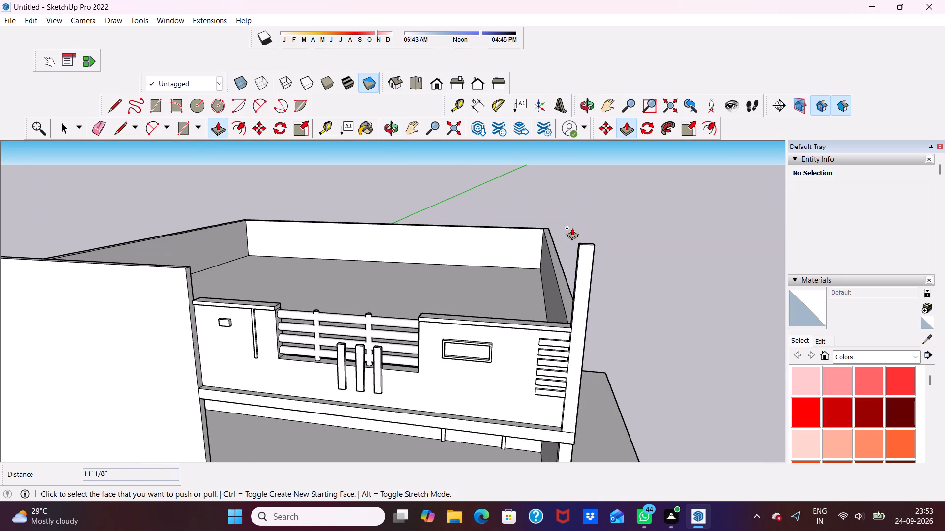
{"action": "middle_click_drag", "start_coordinate": [572, 228], "coordinate": [635, 193]}
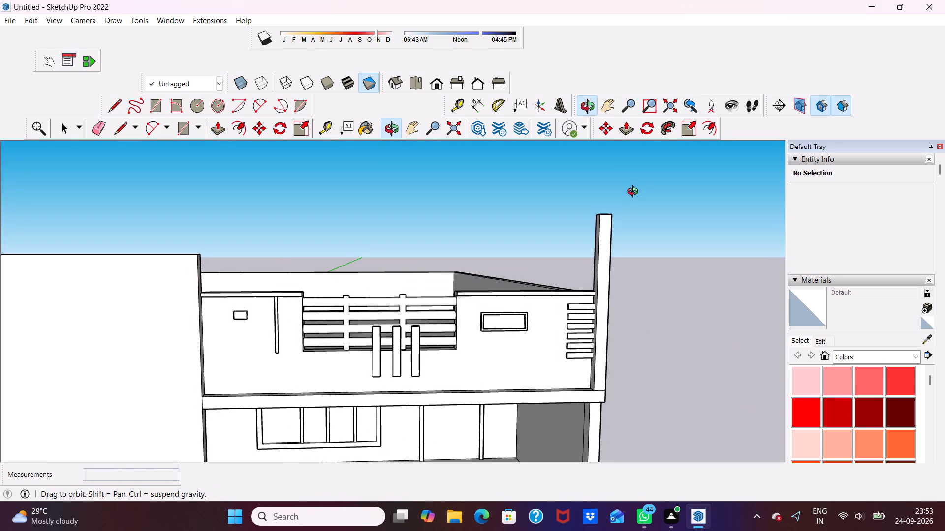
{"action": "middle_click_drag", "start_coordinate": [635, 193], "coordinate": [636, 187]}
{"action": "scroll", "coordinate": [611, 200], "scroll_direction": "up", "scroll_amount": 4}
{"action": "scroll", "coordinate": [612, 200], "scroll_direction": "down", "scroll_amount": 2}
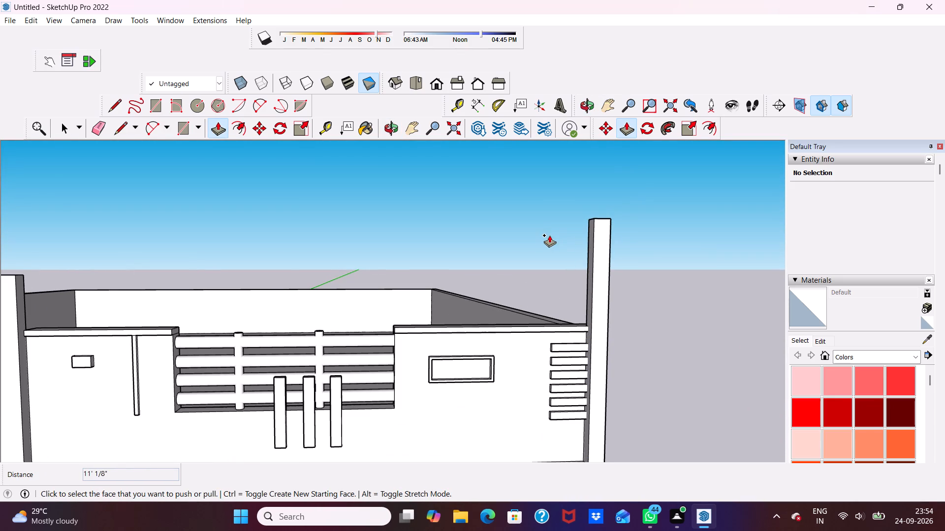
Draw a 6" horizontal line across the corner post's inner side face, a little below its top.
{"action": "key", "text": "space"}
{"action": "scroll", "coordinate": [588, 250], "scroll_direction": "down", "scroll_amount": 1}
{"action": "scroll", "coordinate": [591, 251], "scroll_direction": "up", "scroll_amount": 3}
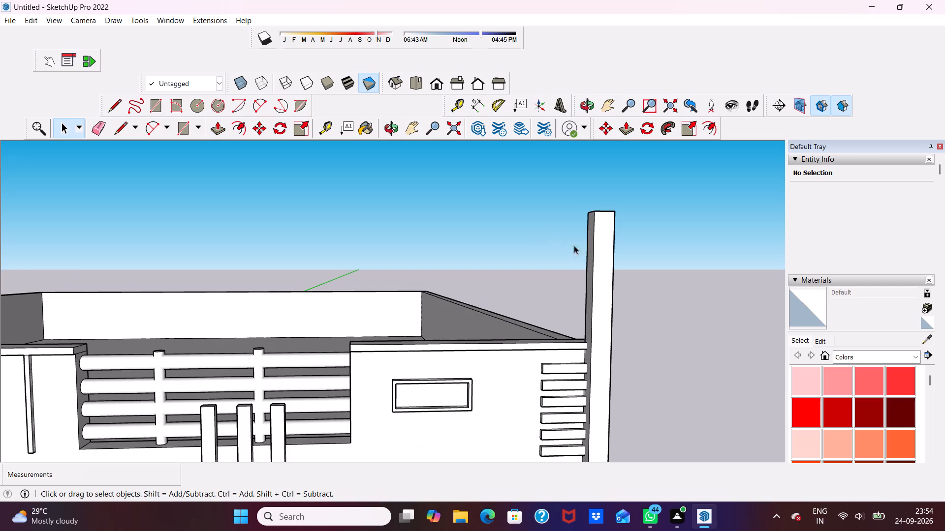
{"action": "left_click", "coordinate": [115, 132]}
{"action": "scroll", "coordinate": [439, 222], "scroll_direction": "up", "scroll_amount": 2}
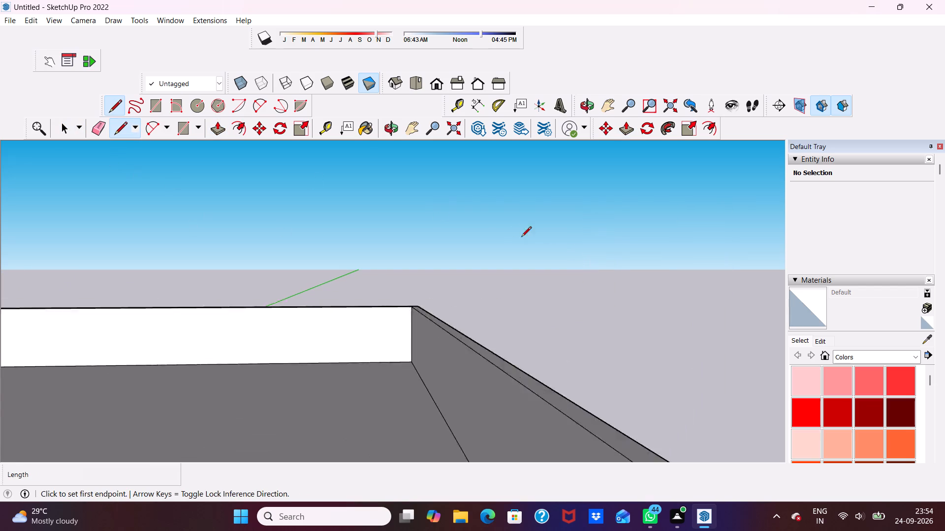
{"action": "scroll", "coordinate": [521, 237], "scroll_direction": "up", "scroll_amount": 3}
{"action": "scroll", "coordinate": [411, 211], "scroll_direction": "down", "scroll_amount": 8}
{"action": "middle_click_drag", "start_coordinate": [378, 248], "coordinate": [469, 269]}
{"action": "scroll", "coordinate": [426, 207], "scroll_direction": "up", "scroll_amount": 6}
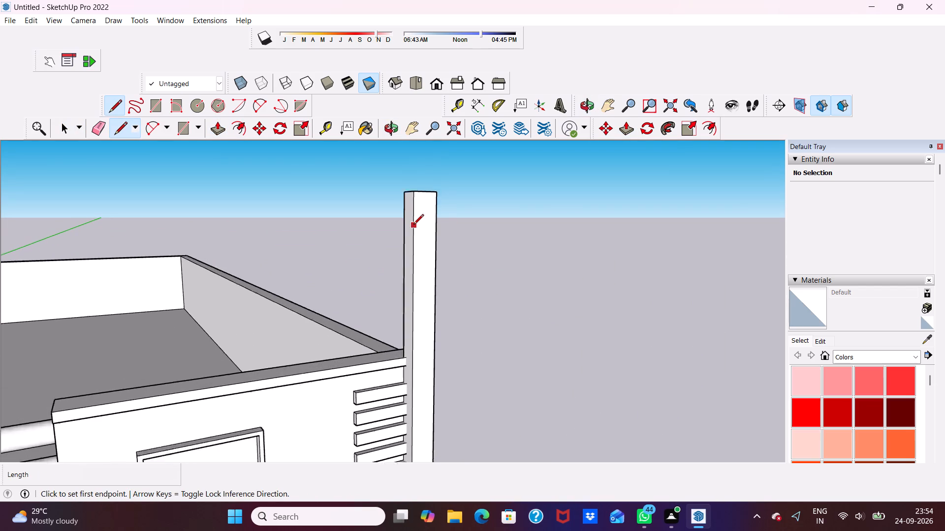
{"action": "scroll", "coordinate": [413, 225], "scroll_direction": "up", "scroll_amount": 1}
{"action": "left_click", "coordinate": [411, 227]}
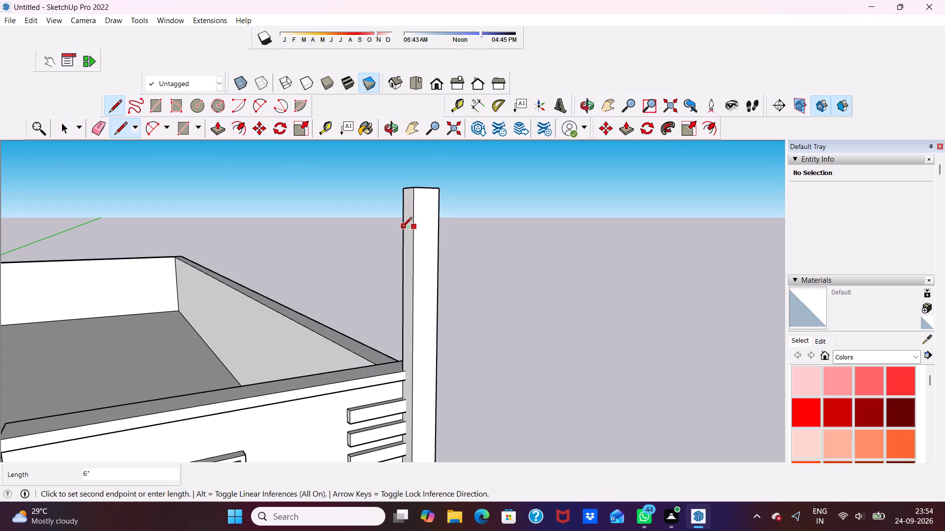
{"action": "left_click", "coordinate": [402, 228]}
{"action": "key", "text": "space"}
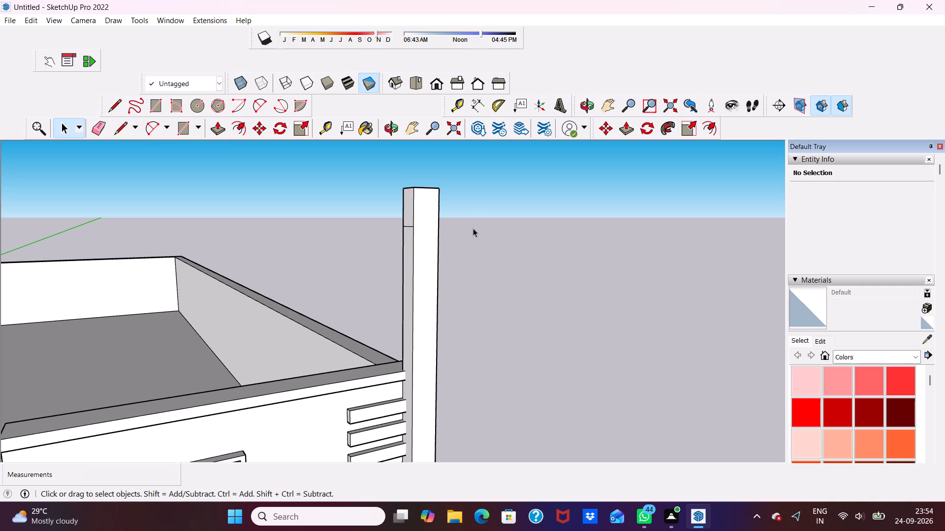
Push/Pull the small top section of the post's inner face about 24' 3" across the parapet to the solid block's edge.
{"action": "left_click", "coordinate": [407, 213]}
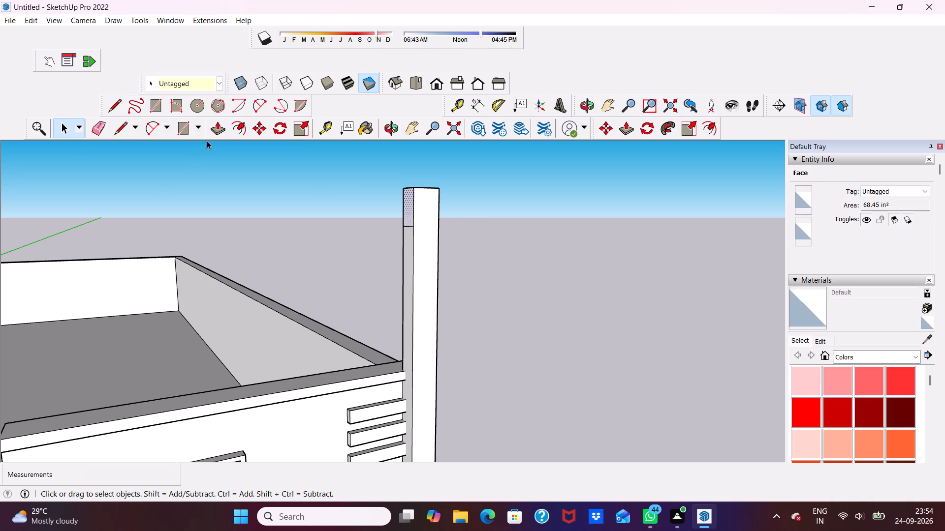
{"action": "left_click", "coordinate": [214, 126]}
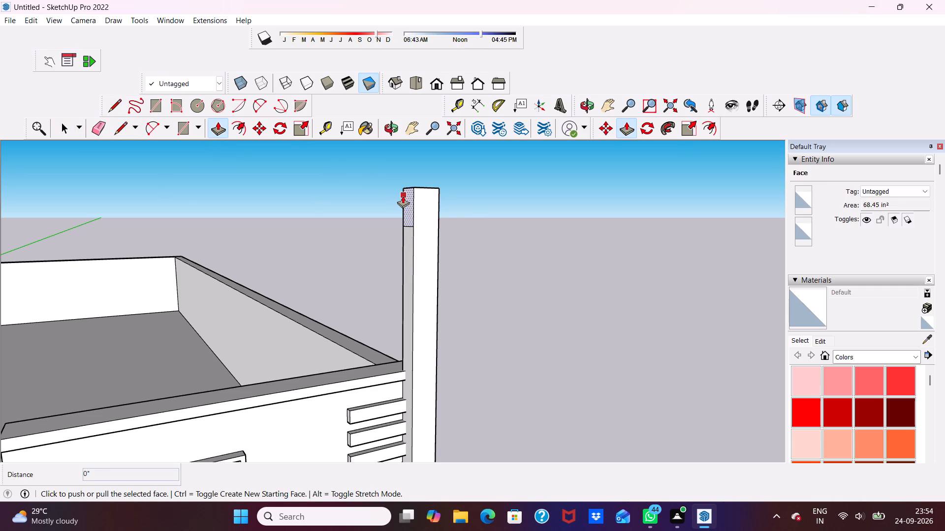
{"action": "left_click", "coordinate": [403, 195]}
{"action": "scroll", "coordinate": [273, 219], "scroll_direction": "down", "scroll_amount": 7}
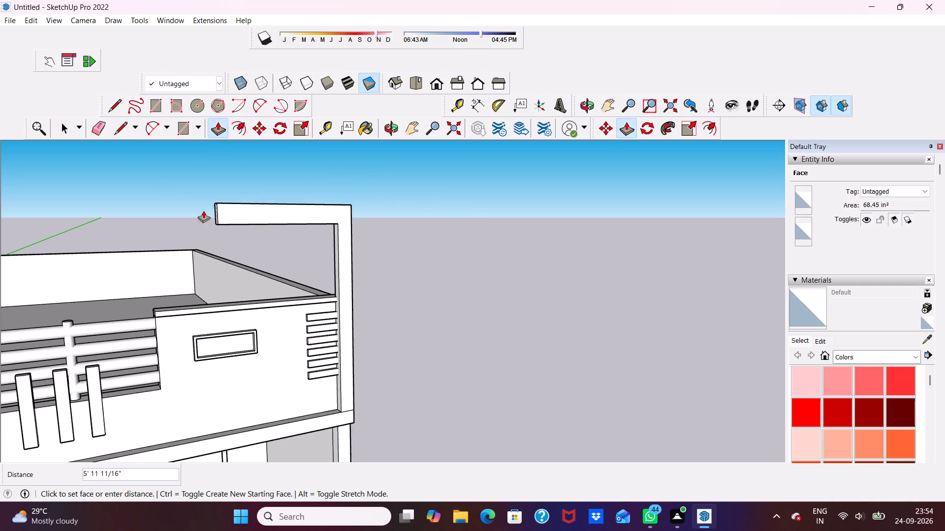
{"action": "scroll", "coordinate": [203, 210], "scroll_direction": "down", "scroll_amount": 8}
{"action": "scroll", "coordinate": [128, 238], "scroll_direction": "up", "scroll_amount": 1}
{"action": "scroll", "coordinate": [127, 240], "scroll_direction": "down", "scroll_amount": 10}
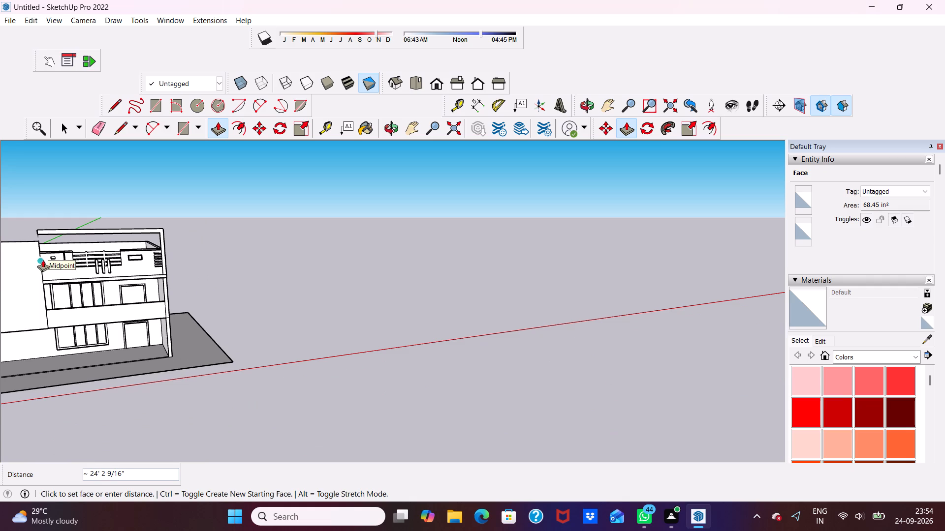
{"action": "left_click", "coordinate": [43, 260]}
Inspect the overhead beam's free end against the solid block's edge, at an angle and in the front view.
{"action": "middle_click_drag", "start_coordinate": [53, 249], "coordinate": [297, 241]}
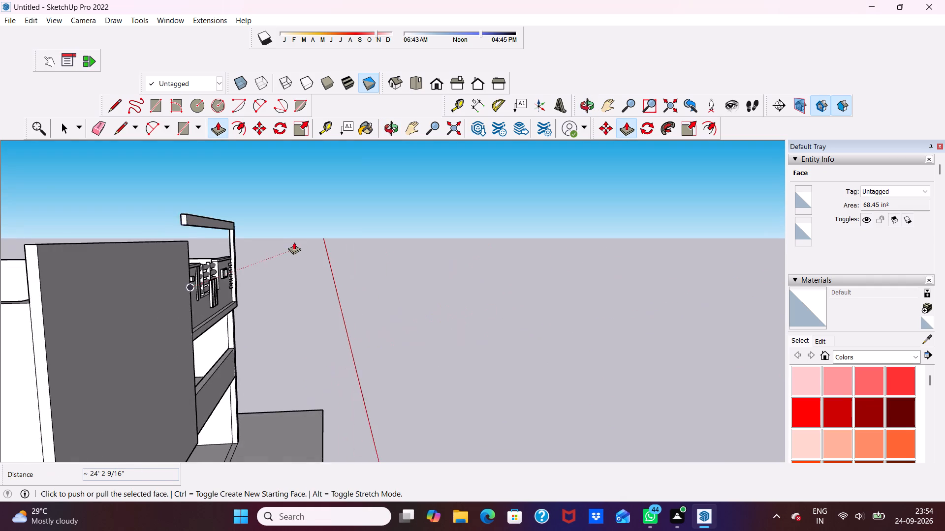
{"action": "scroll", "coordinate": [294, 242], "scroll_direction": "down", "scroll_amount": 4}
{"action": "scroll", "coordinate": [213, 230], "scroll_direction": "up", "scroll_amount": 3}
{"action": "middle_click_drag", "start_coordinate": [291, 240], "coordinate": [97, 282]}
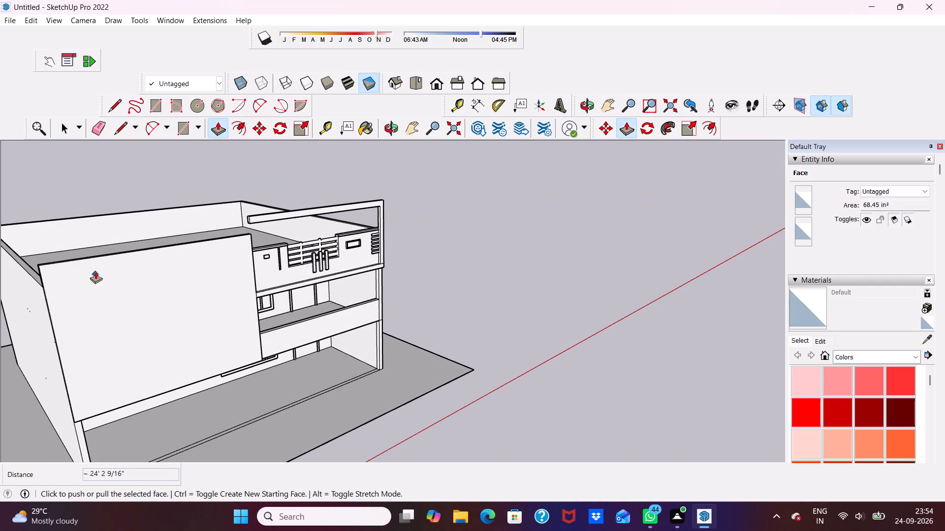
{"action": "key", "text": "space"}
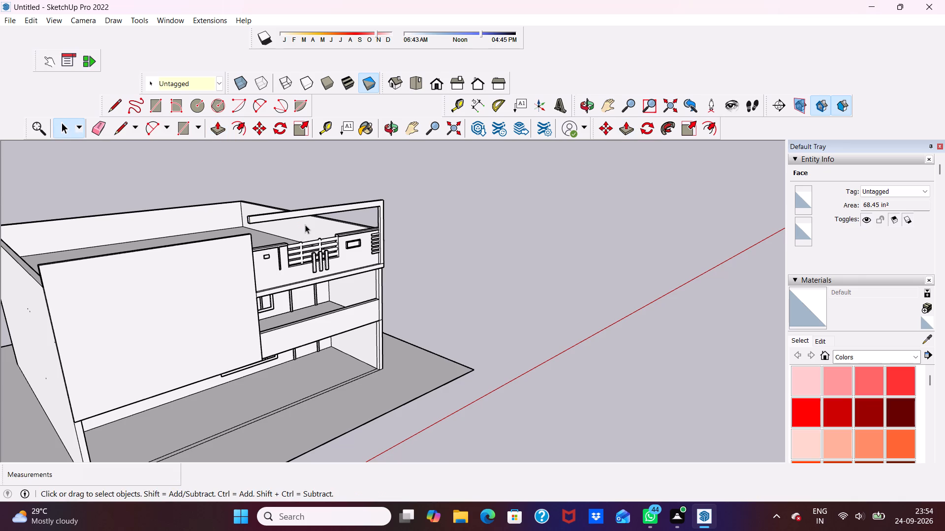
{"action": "scroll", "coordinate": [305, 224], "scroll_direction": "up", "scroll_amount": 1}
{"action": "left_click", "coordinate": [433, 82]}
{"action": "scroll", "coordinate": [381, 153], "scroll_direction": "down", "scroll_amount": 2}
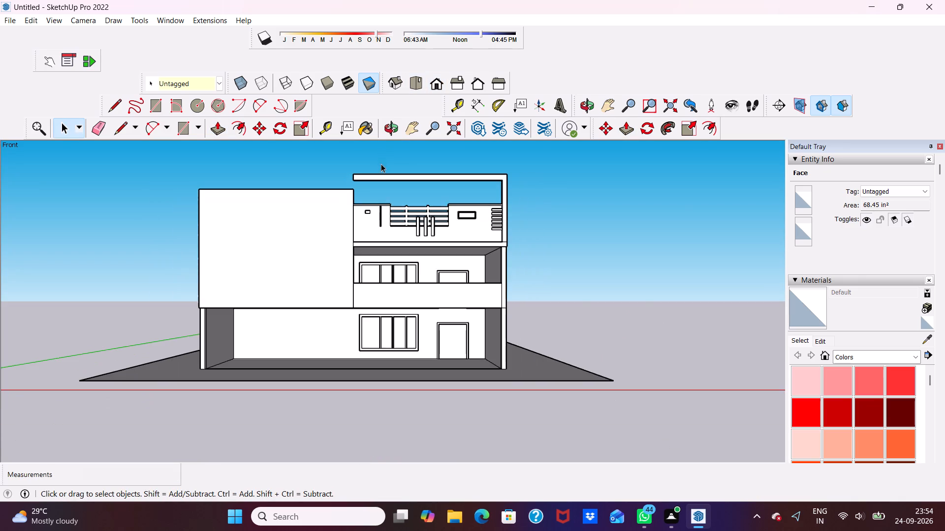
{"action": "scroll", "coordinate": [377, 189], "scroll_direction": "up", "scroll_amount": 2}
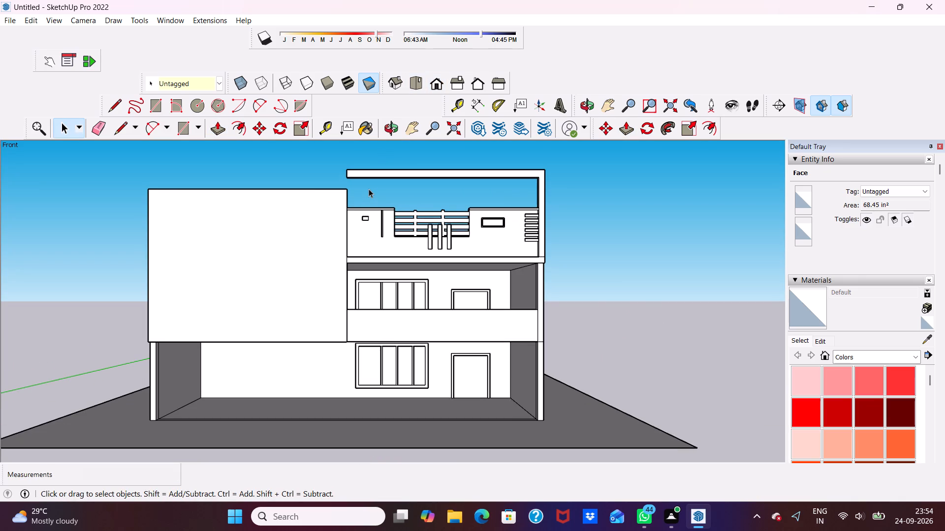
{"action": "scroll", "coordinate": [369, 188], "scroll_direction": "up", "scroll_amount": 2}
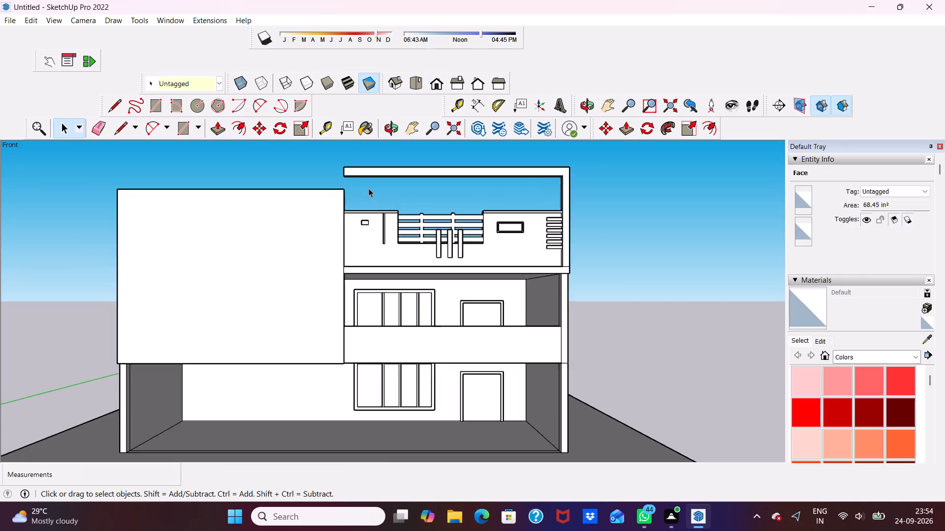
Draw a 6" line across the overhead beam's underside, a little in from its free end by the solid block.
{"action": "scroll", "coordinate": [369, 188], "scroll_direction": "up", "scroll_amount": 4}
{"action": "middle_click_drag", "start_coordinate": [344, 173], "coordinate": [325, 124]}
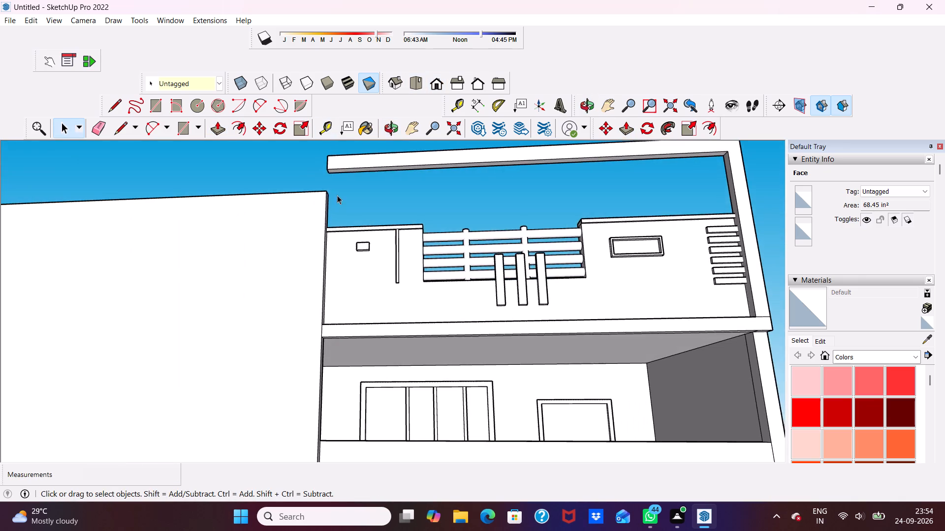
{"action": "scroll", "coordinate": [352, 197], "scroll_direction": "up", "scroll_amount": 4}
{"action": "scroll", "coordinate": [361, 162], "scroll_direction": "down", "scroll_amount": 3}
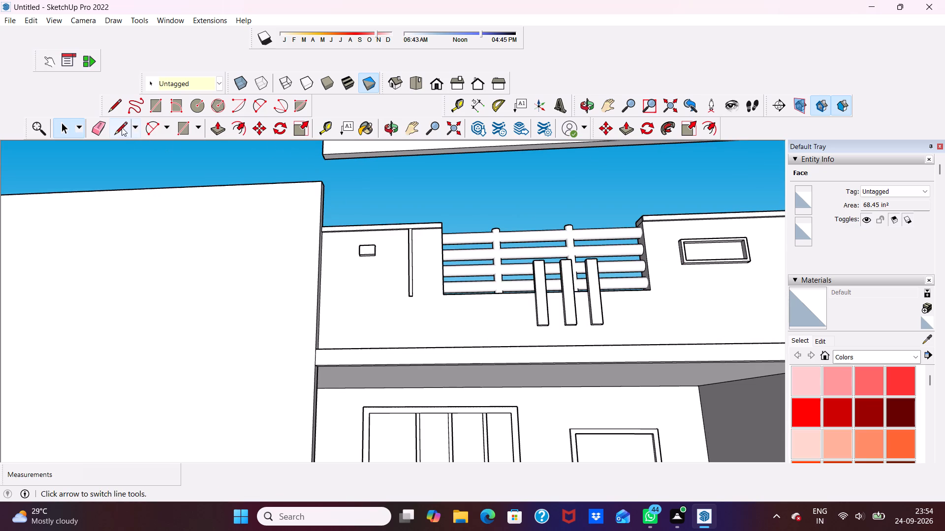
{"action": "left_click", "coordinate": [122, 127]}
{"action": "scroll", "coordinate": [356, 151], "scroll_direction": "up", "scroll_amount": 2}
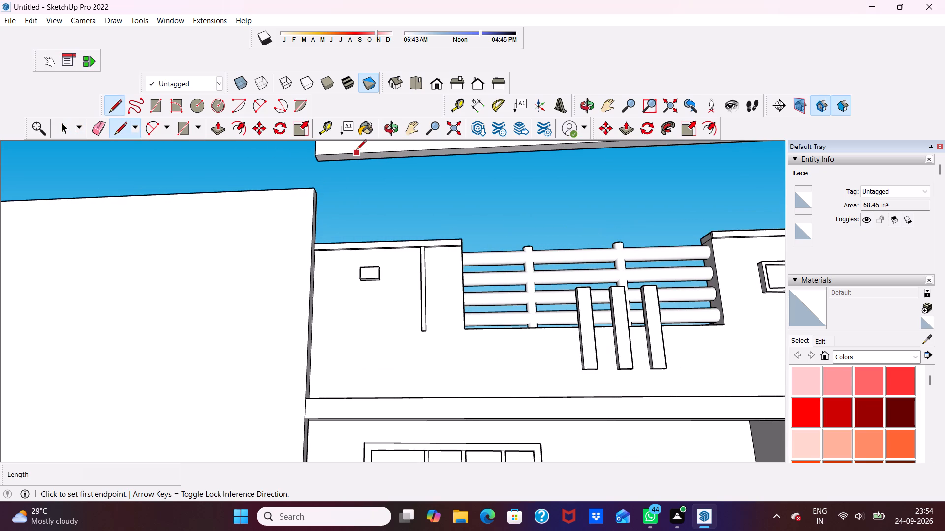
{"action": "left_click", "coordinate": [346, 154]}
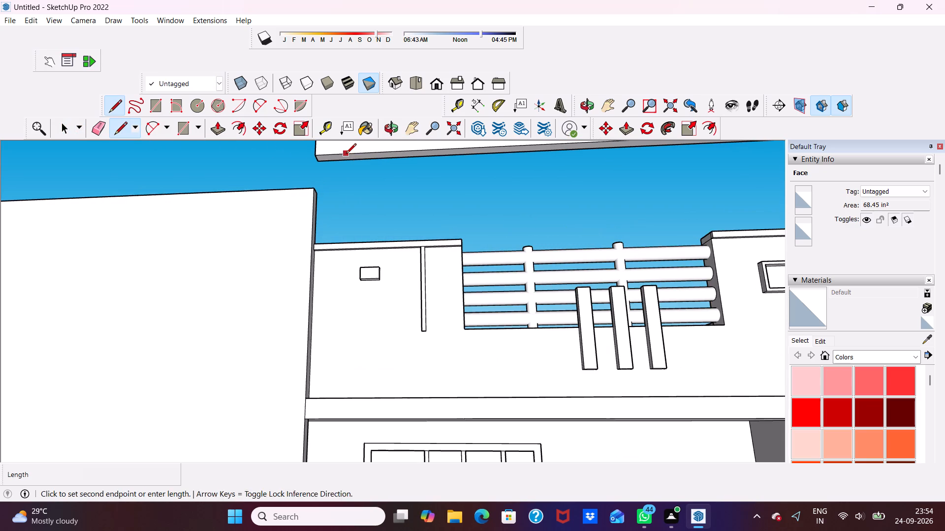
{"action": "left_click", "coordinate": [348, 162]}
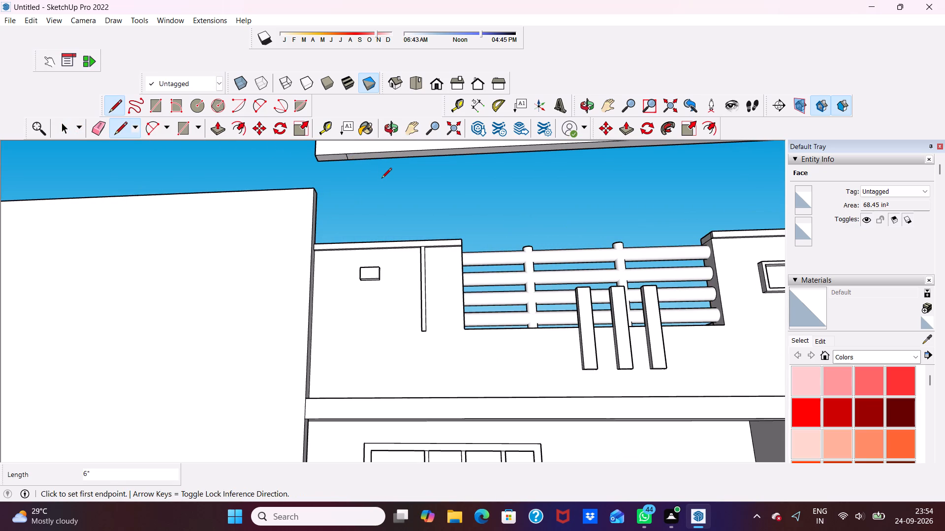
{"action": "key", "text": "space"}
Push/Pull the marked end section of the beam's underside about 10' 11/16" down to the ledge below the parapet.
{"action": "left_click", "coordinate": [329, 156]}
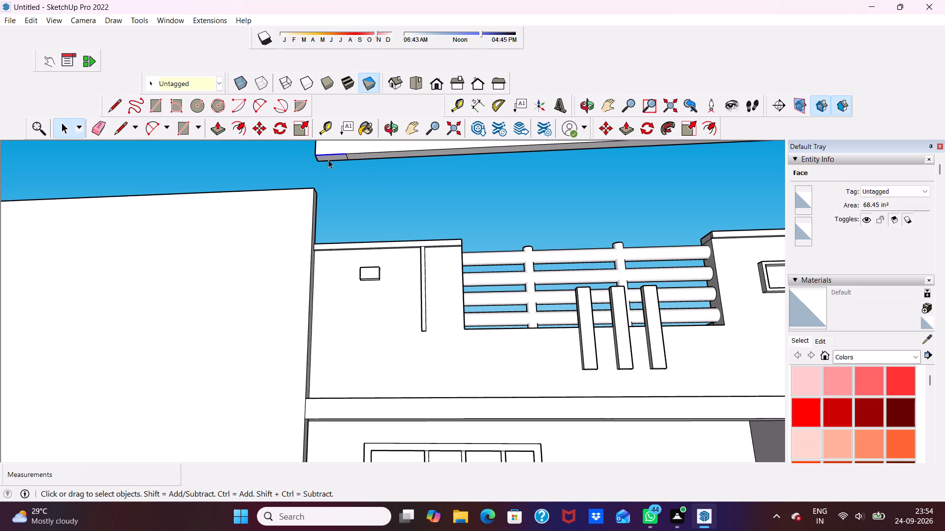
{"action": "left_click", "coordinate": [333, 157]}
{"action": "left_click", "coordinate": [332, 160]}
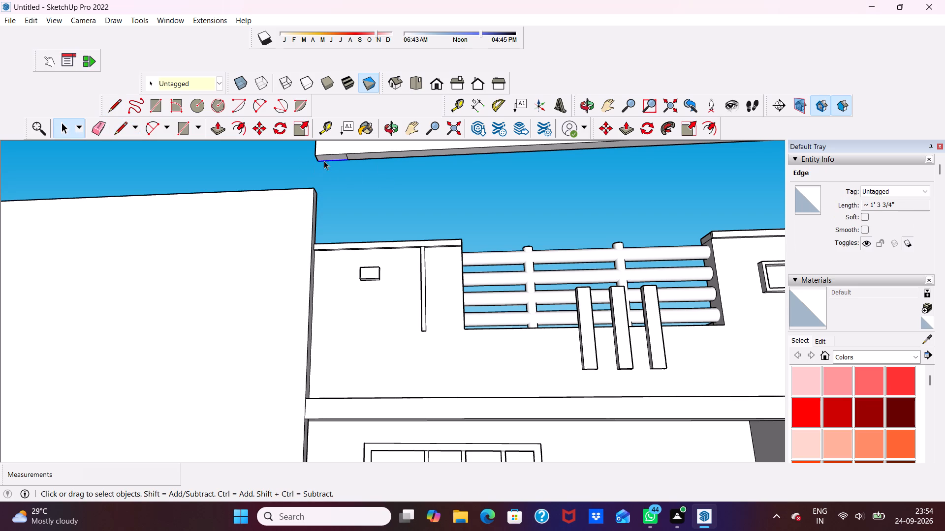
{"action": "scroll", "coordinate": [325, 155], "scroll_direction": "up", "scroll_amount": 6}
{"action": "left_click", "coordinate": [347, 158]}
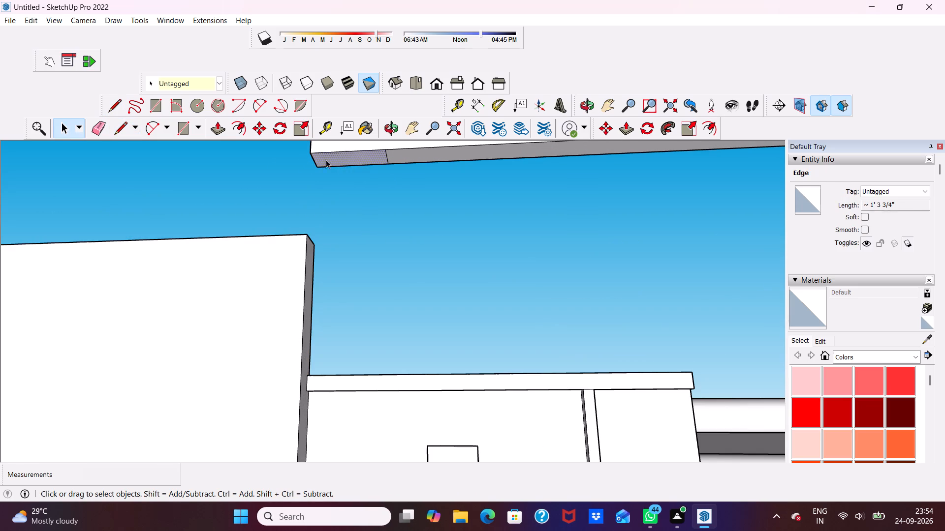
{"action": "left_click", "coordinate": [216, 130]}
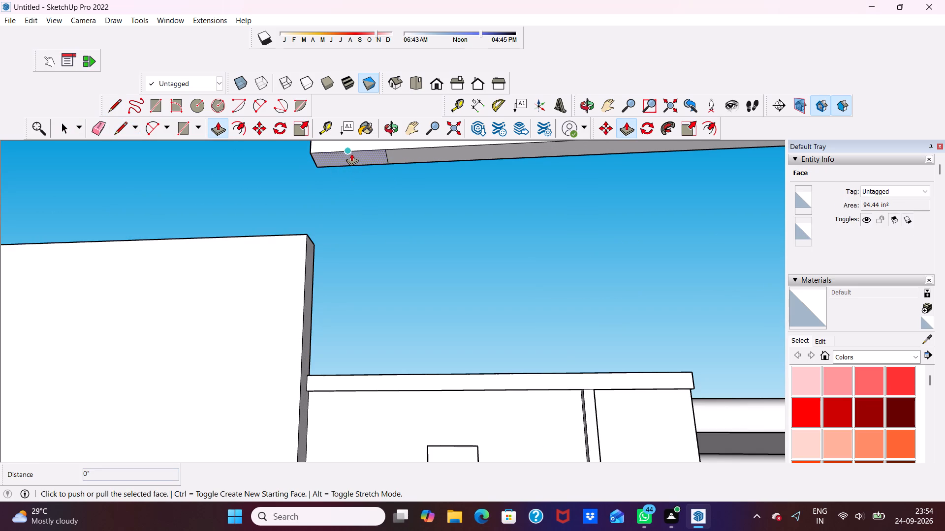
{"action": "left_click", "coordinate": [351, 152]}
{"action": "scroll", "coordinate": [351, 152], "scroll_direction": "down", "scroll_amount": 5}
{"action": "scroll", "coordinate": [402, 284], "scroll_direction": "down", "scroll_amount": 2}
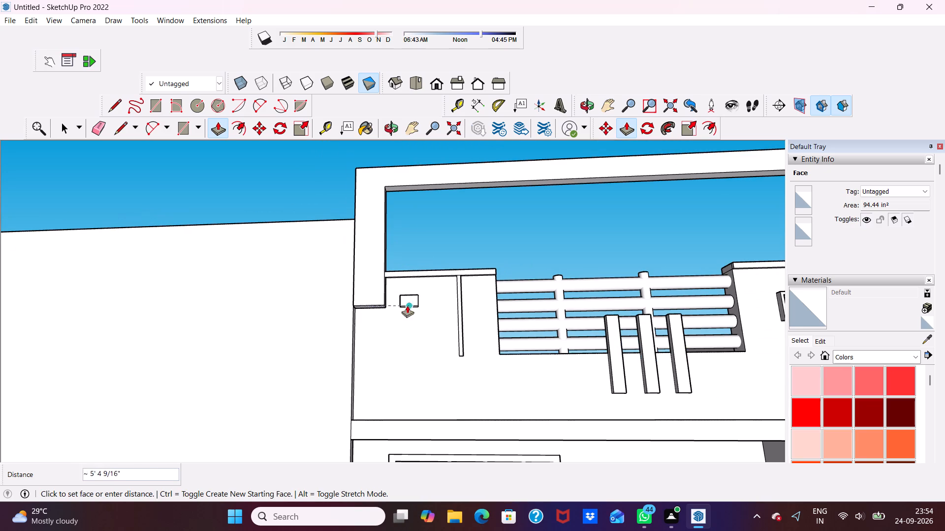
{"action": "left_click", "coordinate": [374, 418]}
Inspect the frame around the parapet from the front, from above and from behind the roof.
{"action": "scroll", "coordinate": [338, 353], "scroll_direction": "down", "scroll_amount": 7}
{"action": "middle_click_drag", "start_coordinate": [330, 312], "coordinate": [501, 332]}
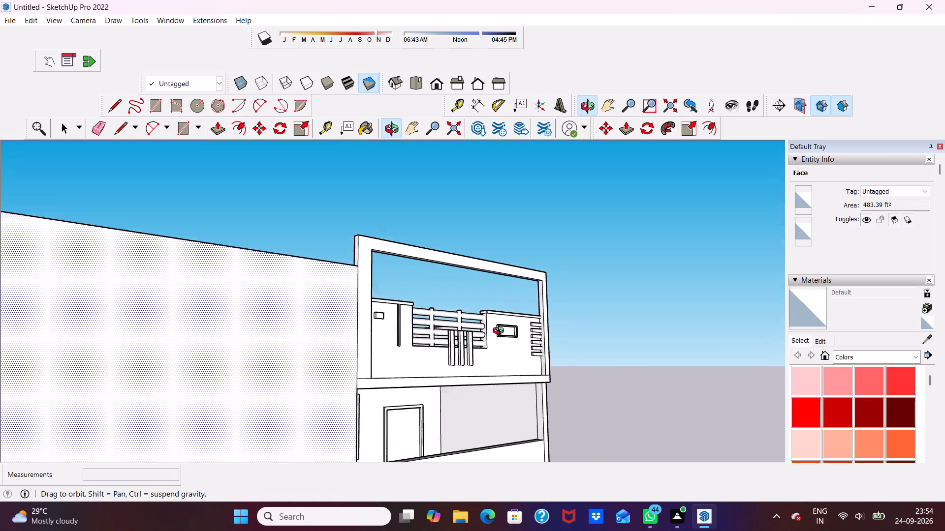
{"action": "middle_click_drag", "start_coordinate": [501, 332], "coordinate": [353, 338]}
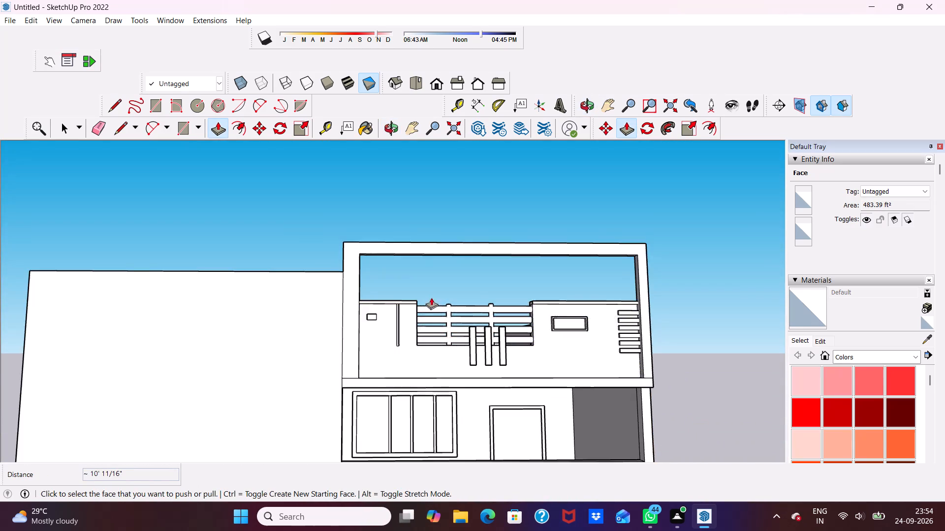
{"action": "scroll", "coordinate": [431, 297], "scroll_direction": "down", "scroll_amount": 4}
{"action": "middle_click_drag", "start_coordinate": [473, 295], "coordinate": [159, 396]}
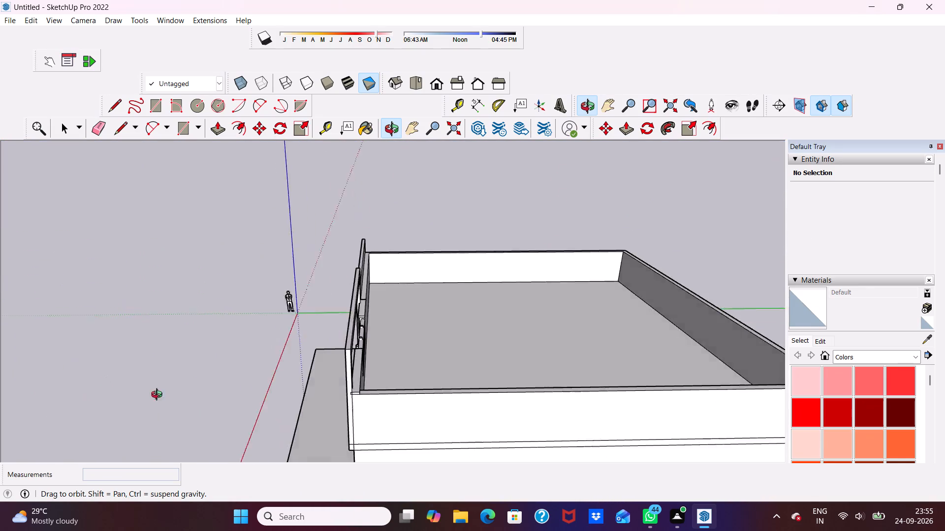
{"action": "middle_click_drag", "start_coordinate": [159, 396], "coordinate": [226, 388]}
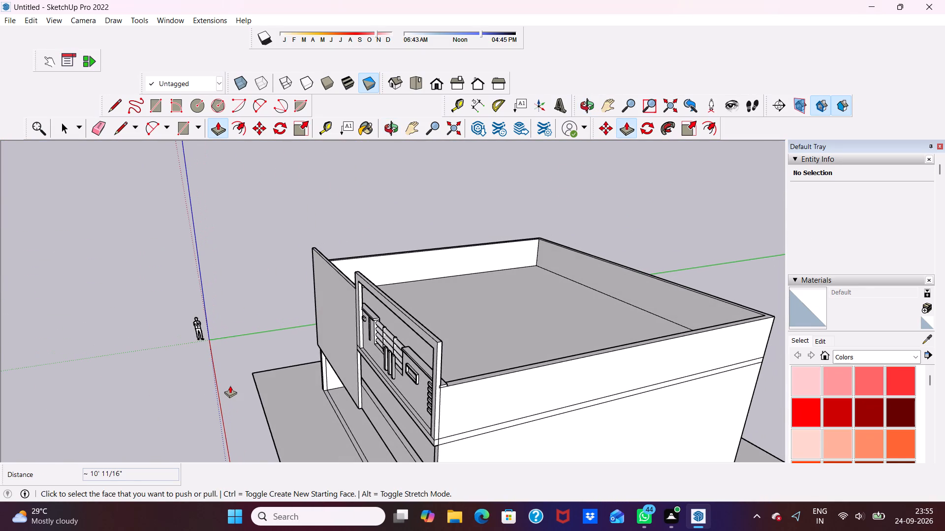
{"action": "scroll", "coordinate": [230, 385], "scroll_direction": "up", "scroll_amount": 3}
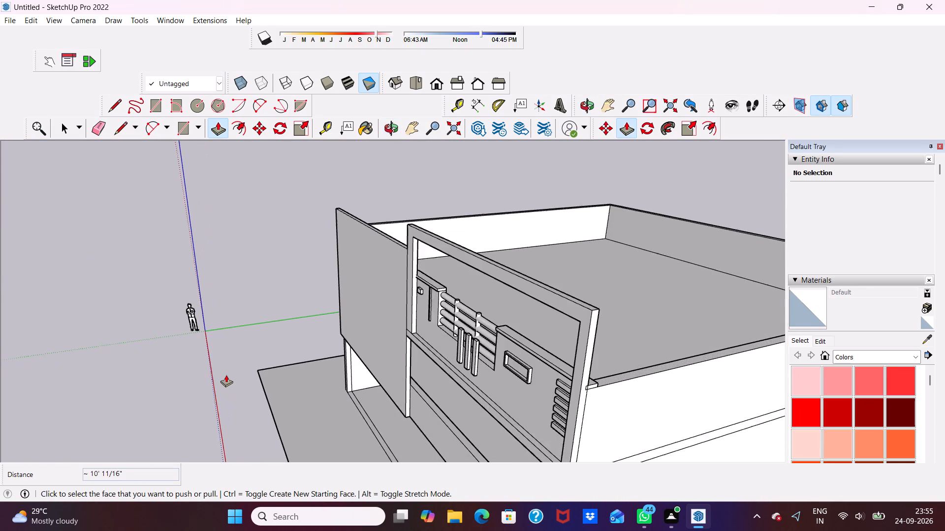
{"action": "scroll", "coordinate": [244, 368], "scroll_direction": "down", "scroll_amount": 2}
{"action": "middle_click_drag", "start_coordinate": [338, 355], "coordinate": [103, 413]}
{"action": "scroll", "coordinate": [459, 283], "scroll_direction": "up", "scroll_amount": 2}
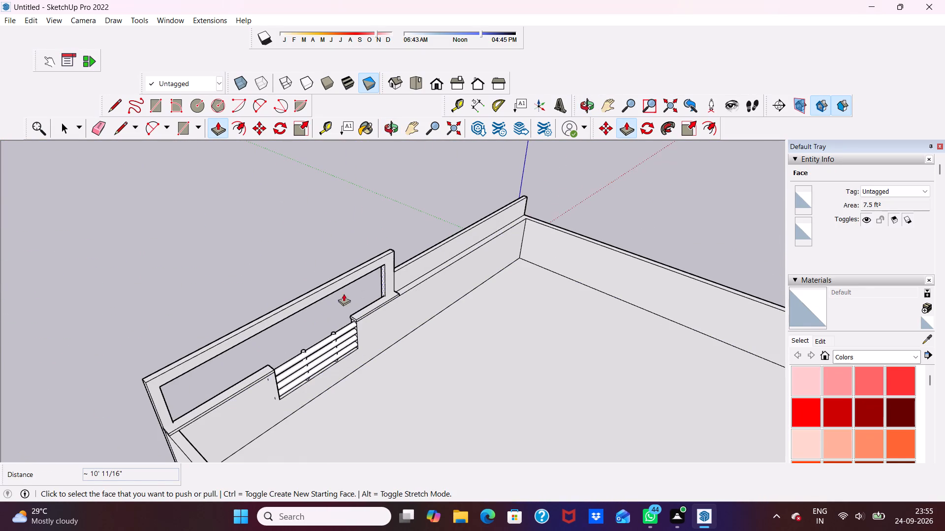
{"action": "scroll", "coordinate": [303, 305], "scroll_direction": "up", "scroll_amount": 2}
{"action": "scroll", "coordinate": [295, 321], "scroll_direction": "down", "scroll_amount": 1}
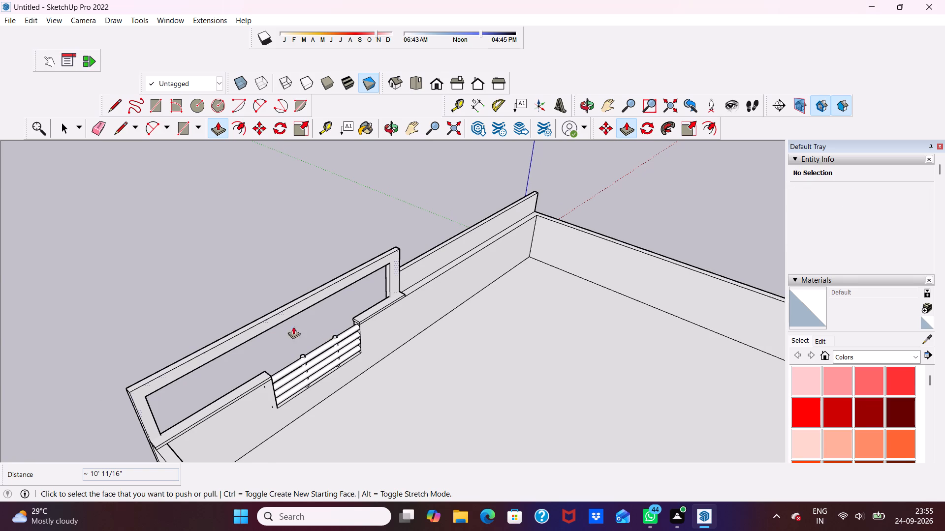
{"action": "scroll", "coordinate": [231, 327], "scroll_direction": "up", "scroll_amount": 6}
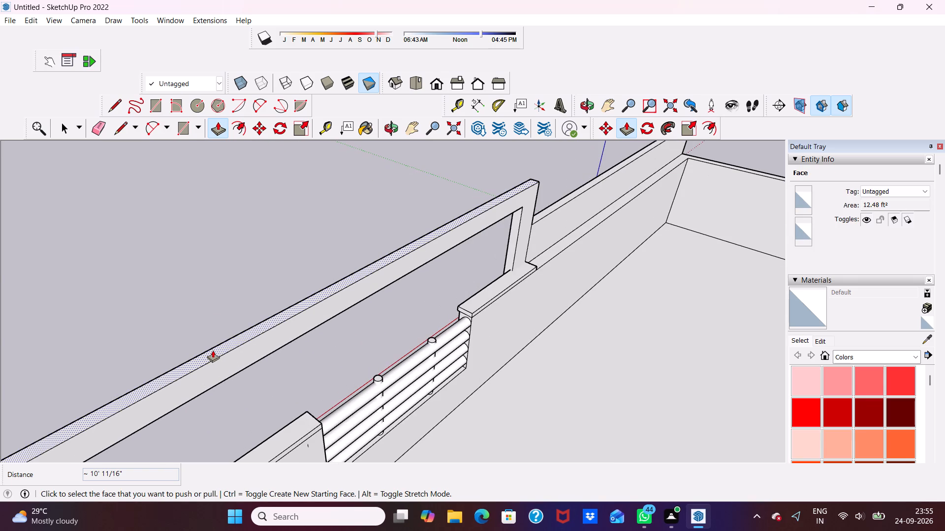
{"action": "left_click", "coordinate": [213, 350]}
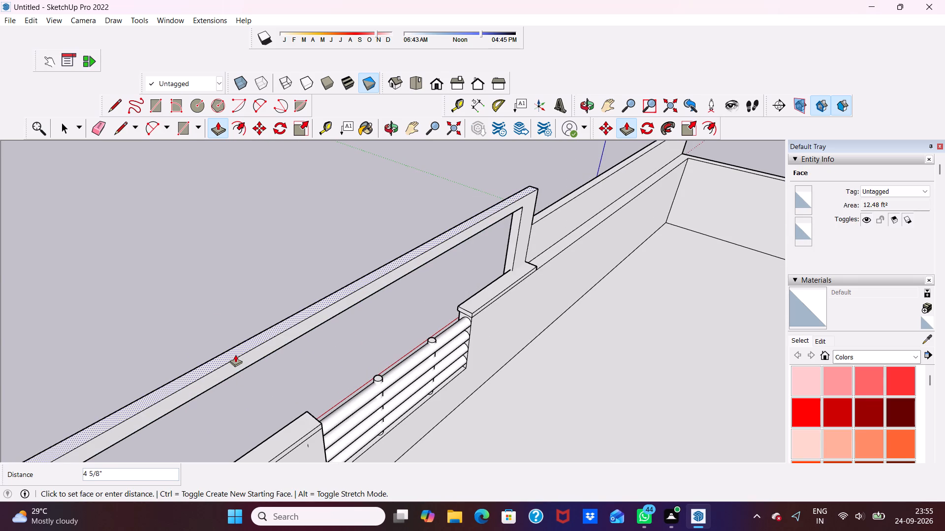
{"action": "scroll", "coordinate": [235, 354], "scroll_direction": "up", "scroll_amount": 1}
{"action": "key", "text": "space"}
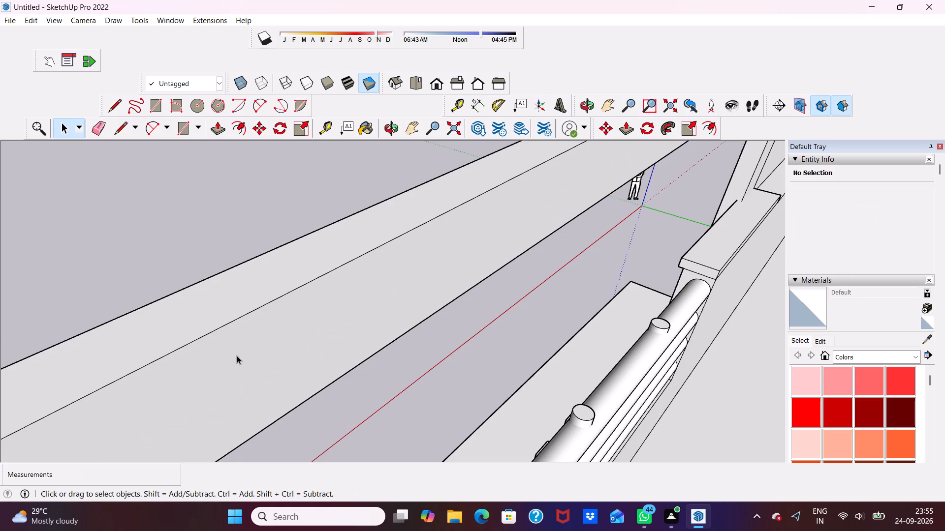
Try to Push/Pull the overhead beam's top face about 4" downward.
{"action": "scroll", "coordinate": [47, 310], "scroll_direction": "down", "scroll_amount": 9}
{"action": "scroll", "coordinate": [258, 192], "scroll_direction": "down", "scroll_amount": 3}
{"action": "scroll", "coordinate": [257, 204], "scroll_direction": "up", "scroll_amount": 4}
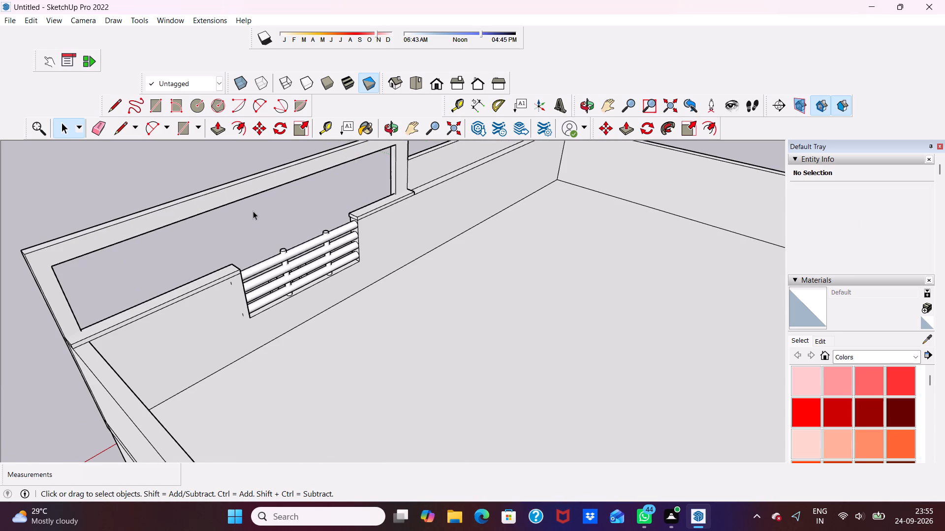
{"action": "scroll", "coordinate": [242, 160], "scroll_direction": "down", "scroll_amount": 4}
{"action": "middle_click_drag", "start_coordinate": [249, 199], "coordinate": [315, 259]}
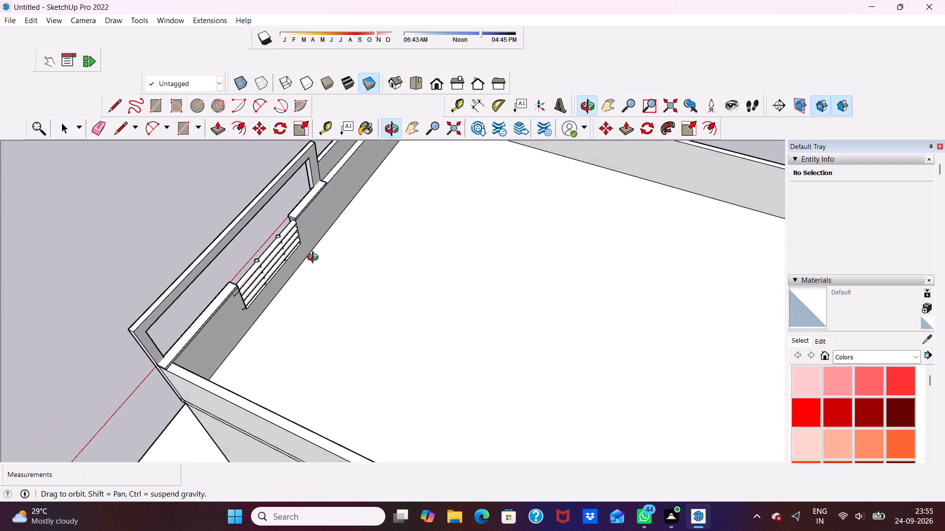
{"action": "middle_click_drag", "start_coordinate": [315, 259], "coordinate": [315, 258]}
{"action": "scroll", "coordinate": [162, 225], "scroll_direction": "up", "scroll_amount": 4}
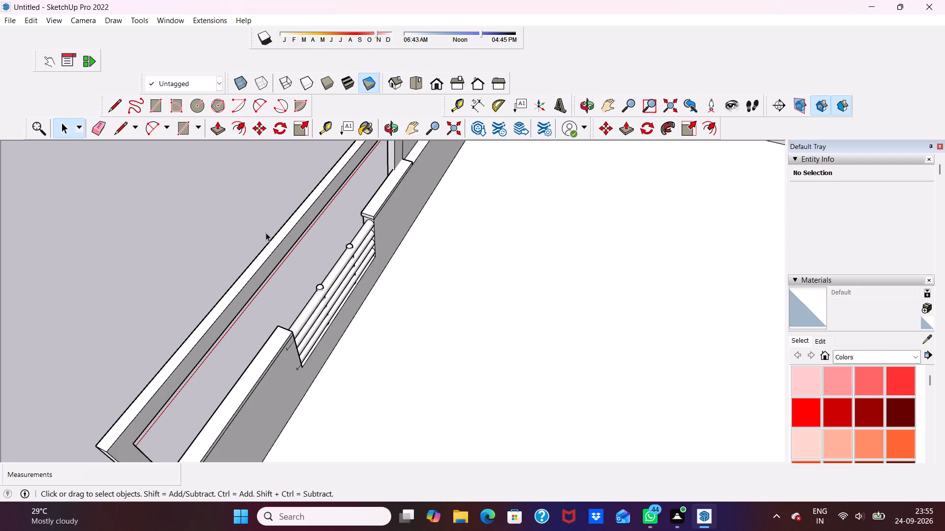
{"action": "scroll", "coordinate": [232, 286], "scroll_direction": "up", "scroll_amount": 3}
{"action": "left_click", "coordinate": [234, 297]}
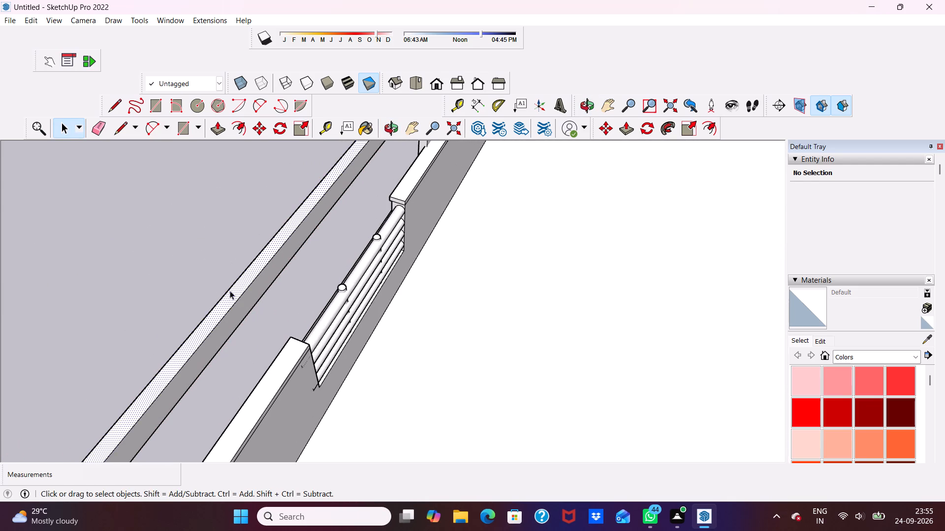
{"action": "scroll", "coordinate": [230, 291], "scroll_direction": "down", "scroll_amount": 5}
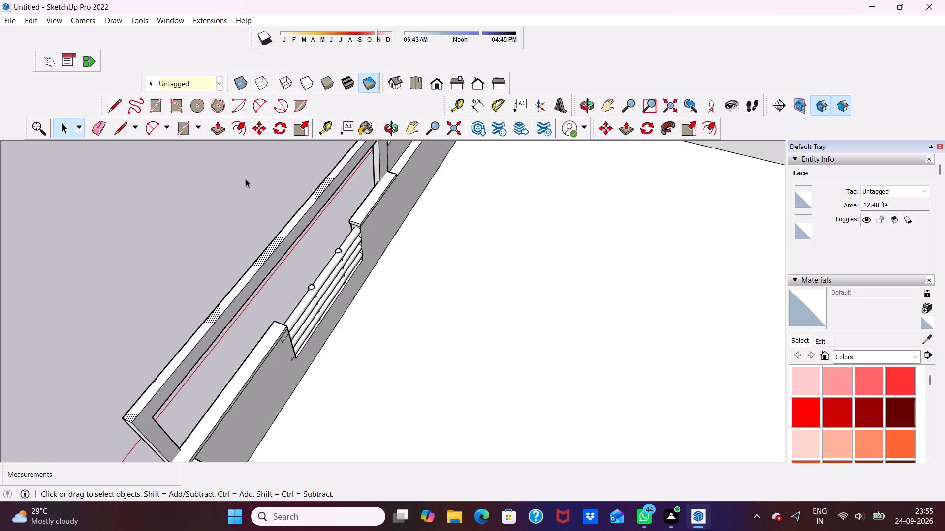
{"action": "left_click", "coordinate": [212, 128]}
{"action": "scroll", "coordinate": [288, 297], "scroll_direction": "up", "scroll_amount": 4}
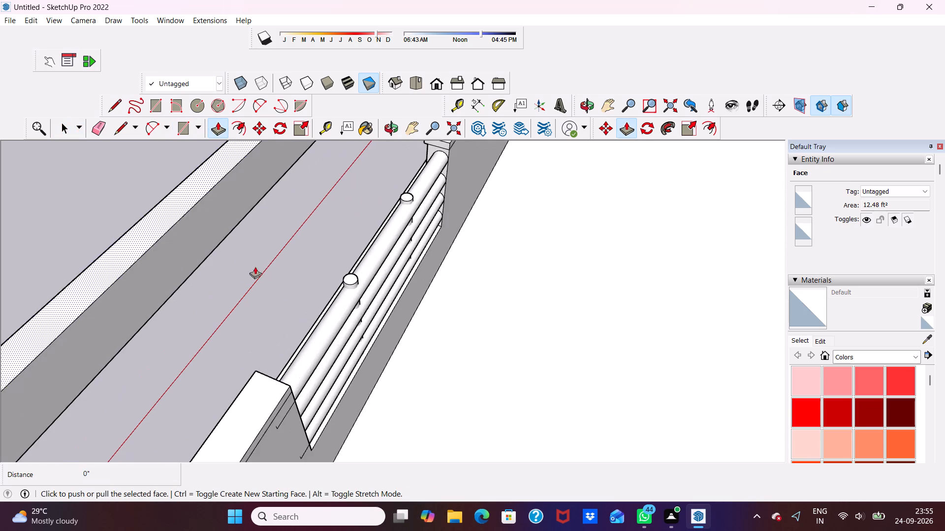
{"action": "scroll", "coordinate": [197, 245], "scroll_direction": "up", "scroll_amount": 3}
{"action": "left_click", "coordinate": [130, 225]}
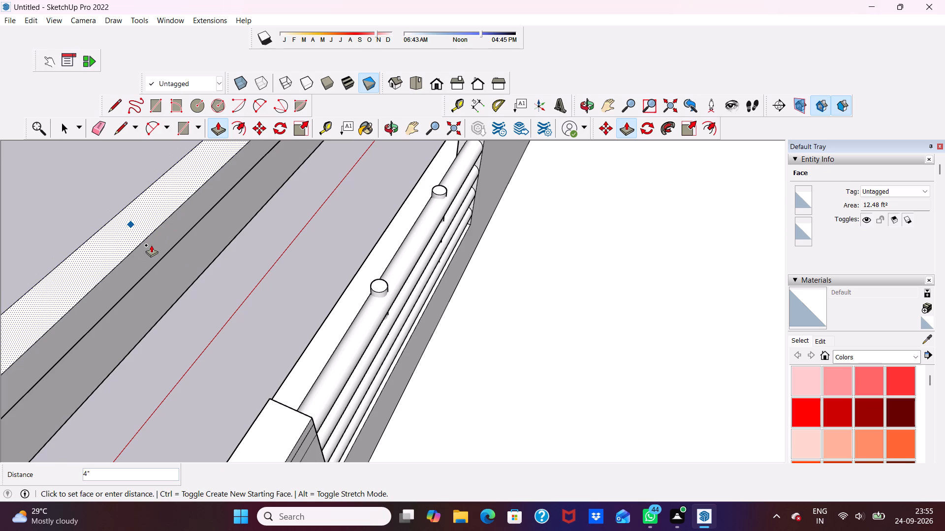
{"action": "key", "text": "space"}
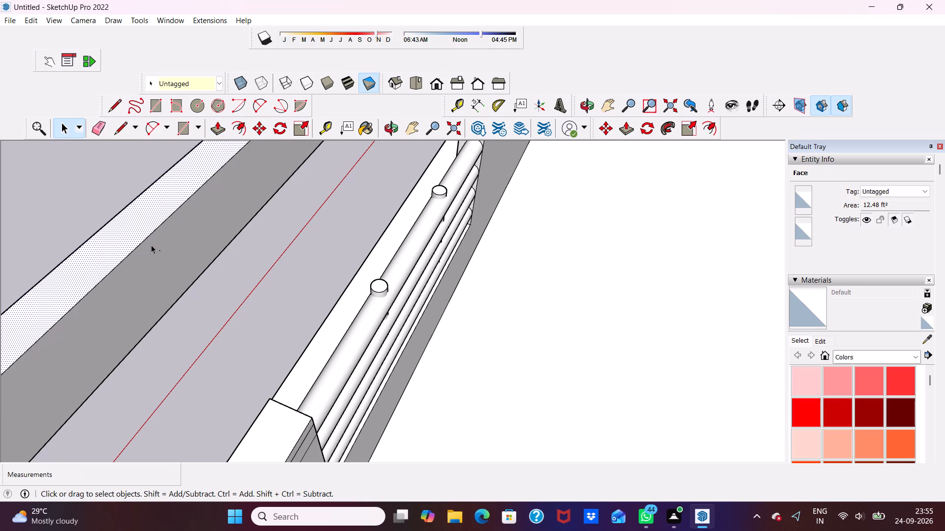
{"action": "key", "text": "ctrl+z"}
Select the rear face of the overhead frame, above and behind the parapet.
{"action": "scroll", "coordinate": [327, 224], "scroll_direction": "down", "scroll_amount": 8}
{"action": "middle_click_drag", "start_coordinate": [320, 237], "coordinate": [319, 237]}
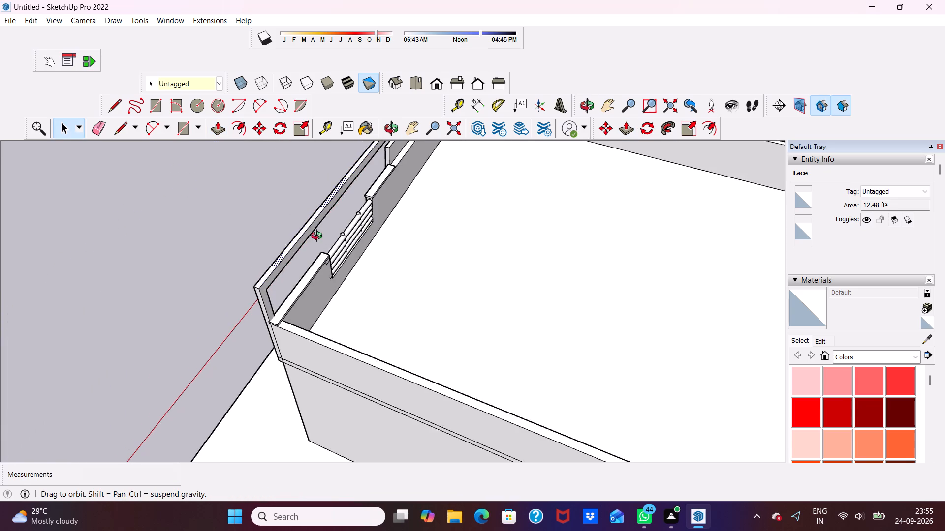
{"action": "middle_click_drag", "start_coordinate": [319, 237], "coordinate": [511, 215]}
{"action": "middle_click_drag", "start_coordinate": [504, 219], "coordinate": [484, 229]}
{"action": "middle_click_drag", "start_coordinate": [480, 230], "coordinate": [500, 199]}
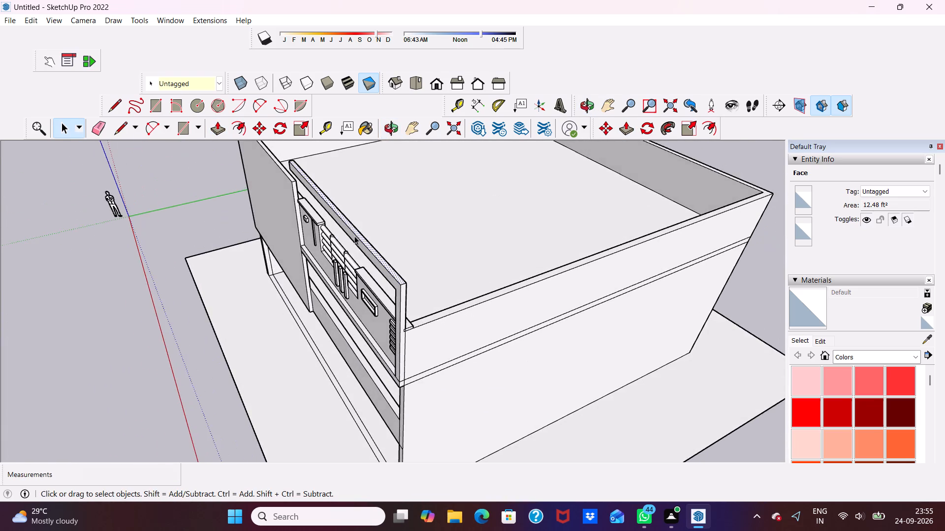
{"action": "scroll", "coordinate": [354, 236], "scroll_direction": "up", "scroll_amount": 8}
{"action": "middle_click_drag", "start_coordinate": [363, 229], "coordinate": [327, 228]}
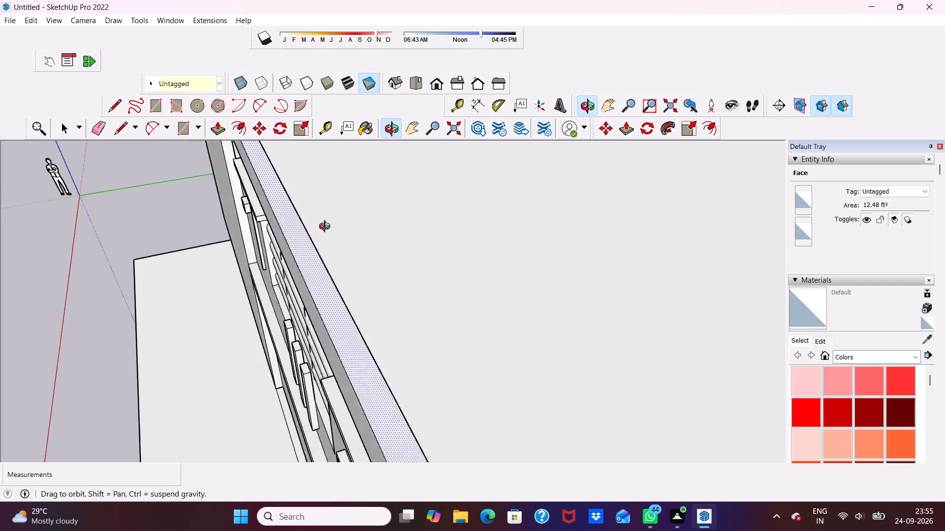
{"action": "middle_click_drag", "start_coordinate": [327, 228], "coordinate": [265, 226]}
{"action": "left_click", "coordinate": [158, 233]}
{"action": "scroll", "coordinate": [166, 211], "scroll_direction": "down", "scroll_amount": 5}
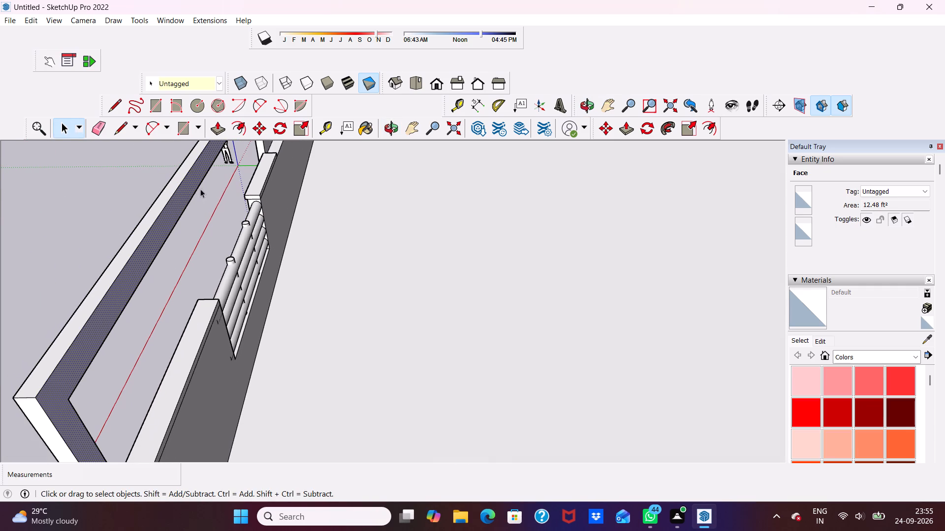
{"action": "left_click", "coordinate": [219, 127]}
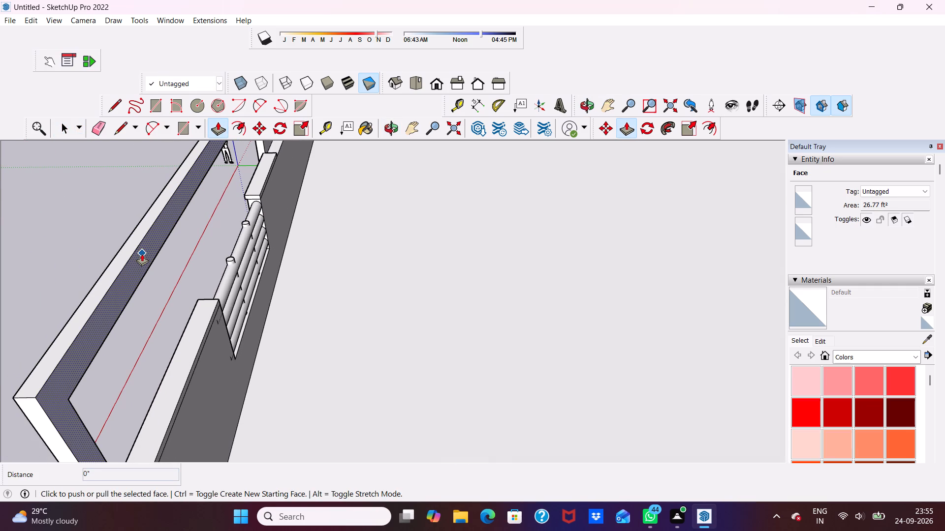
{"action": "key", "text": "space"}
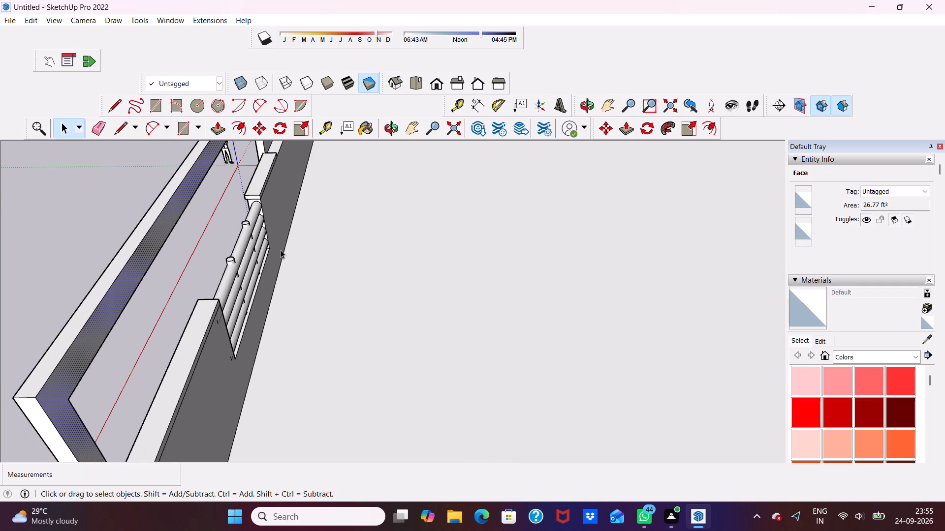
{"action": "scroll", "coordinate": [47, 393], "scroll_direction": "up", "scroll_amount": 2}
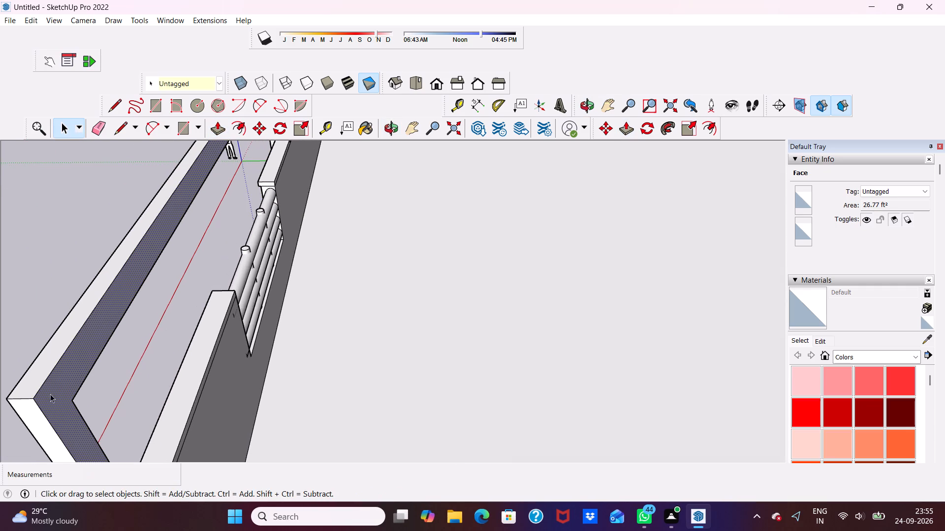
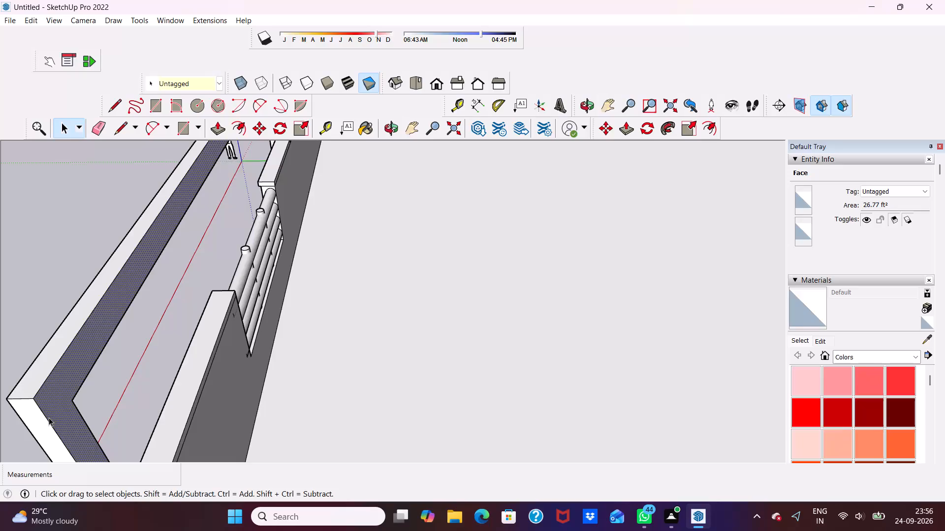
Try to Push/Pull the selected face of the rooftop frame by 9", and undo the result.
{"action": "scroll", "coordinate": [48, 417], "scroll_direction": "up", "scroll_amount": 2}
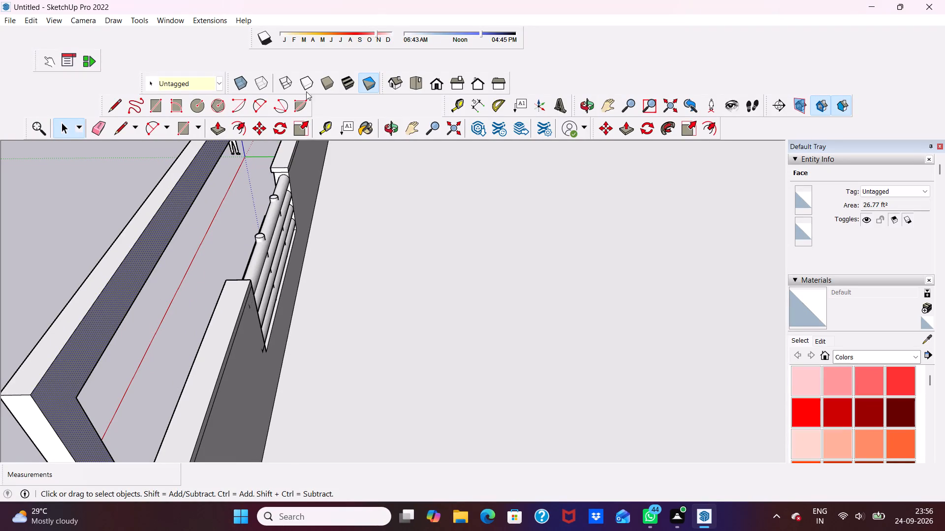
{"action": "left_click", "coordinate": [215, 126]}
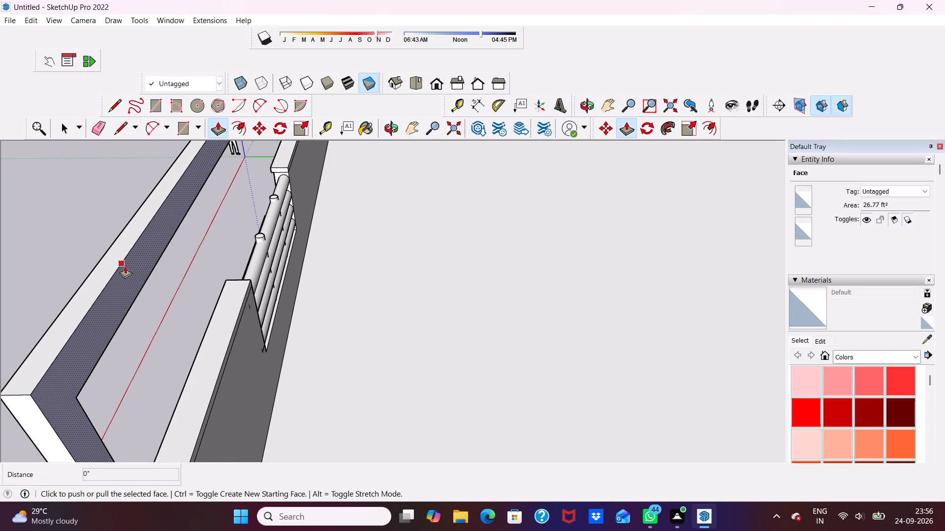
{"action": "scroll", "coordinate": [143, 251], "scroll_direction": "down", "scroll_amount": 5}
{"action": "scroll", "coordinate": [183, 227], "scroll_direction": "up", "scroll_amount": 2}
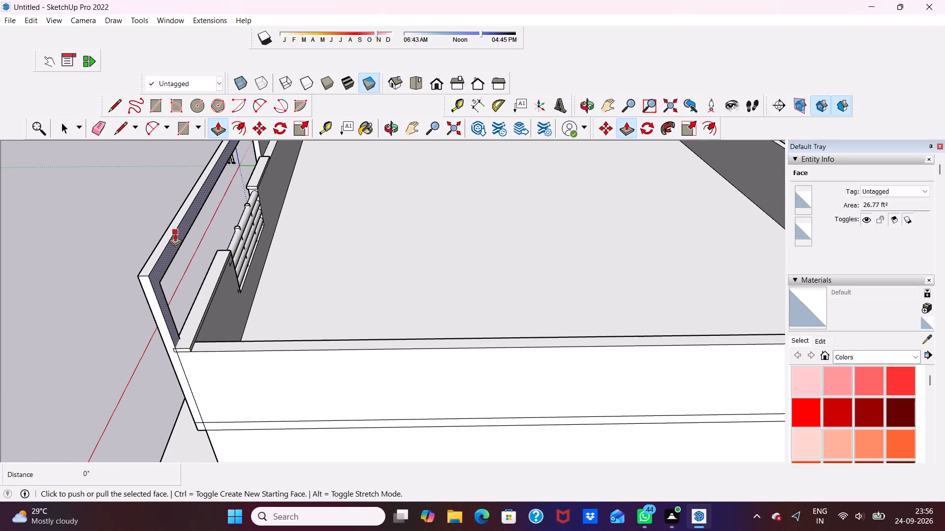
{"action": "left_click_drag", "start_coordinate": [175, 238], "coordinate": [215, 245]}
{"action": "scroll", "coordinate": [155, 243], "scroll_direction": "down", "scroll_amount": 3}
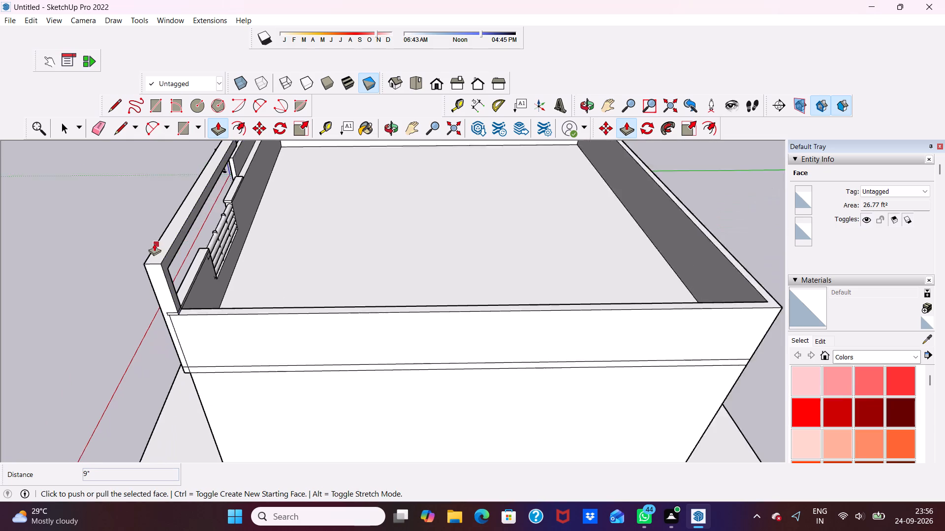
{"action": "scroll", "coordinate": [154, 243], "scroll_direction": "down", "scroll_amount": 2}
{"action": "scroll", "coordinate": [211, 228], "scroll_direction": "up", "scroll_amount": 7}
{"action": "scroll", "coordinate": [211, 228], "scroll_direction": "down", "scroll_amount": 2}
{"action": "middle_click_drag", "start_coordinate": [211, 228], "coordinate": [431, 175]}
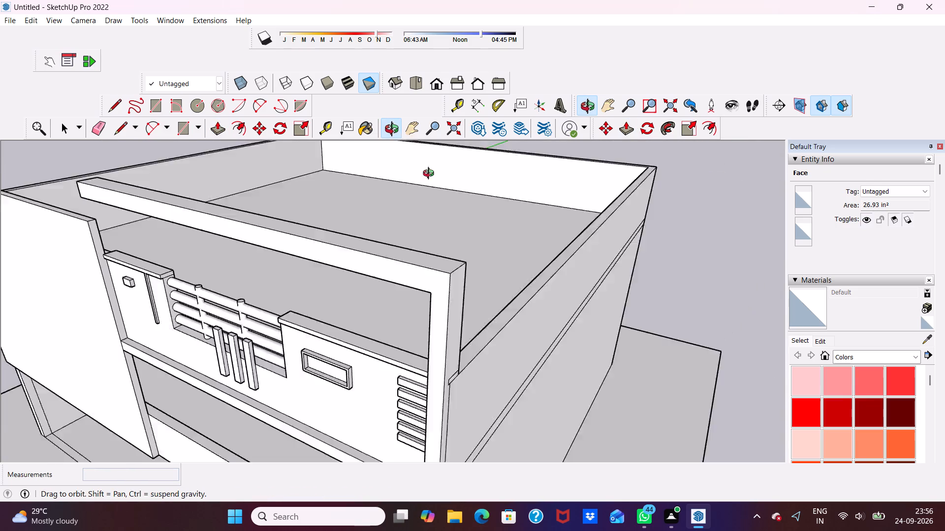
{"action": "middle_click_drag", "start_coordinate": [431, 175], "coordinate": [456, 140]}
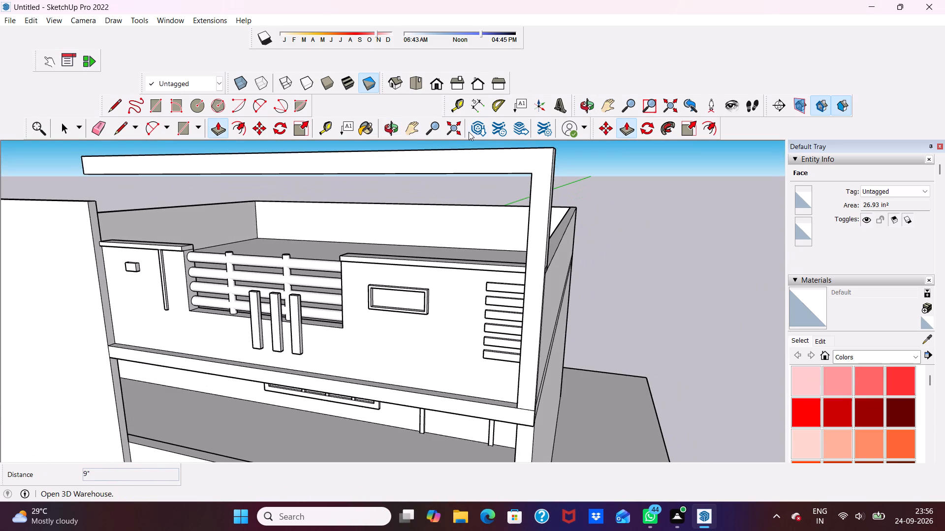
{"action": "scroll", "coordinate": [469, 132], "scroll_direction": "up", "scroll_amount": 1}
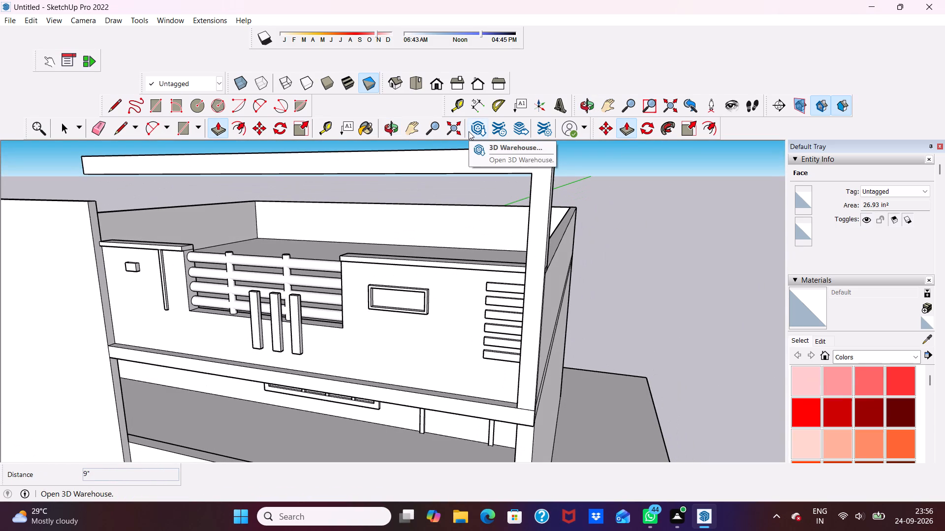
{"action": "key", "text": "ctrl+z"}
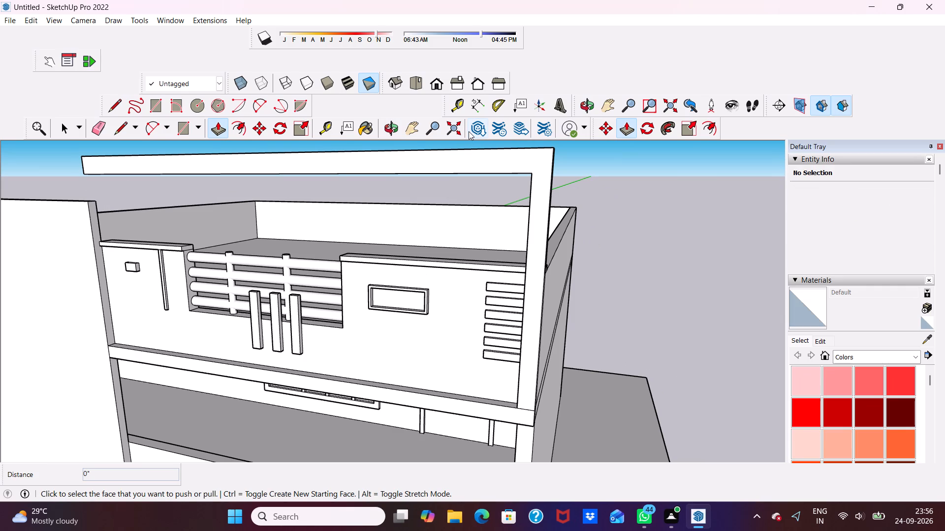
Push/Pull the free end of the rooftop frame's top beam down about 10' 11/16" to the floor ledge, forming the missing post.
{"action": "key", "text": "space"}
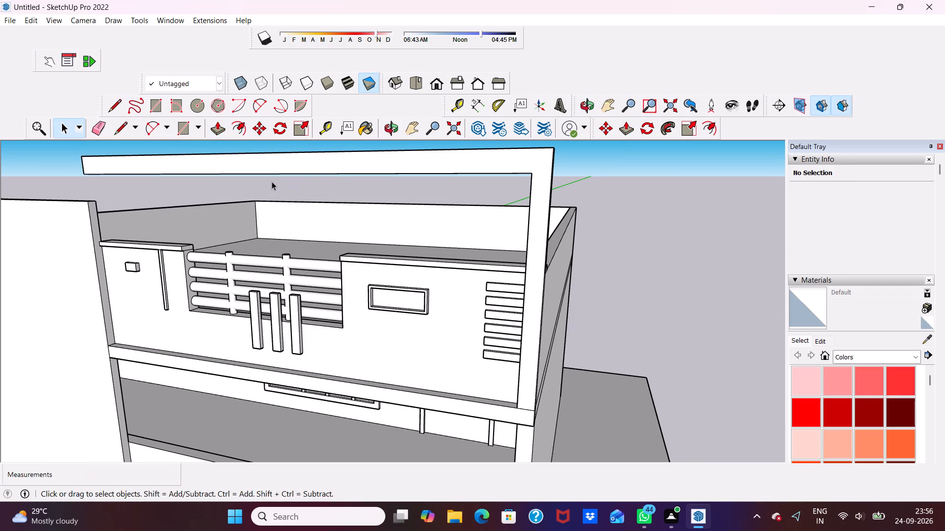
{"action": "middle_click_drag", "start_coordinate": [272, 181], "coordinate": [309, 56]}
{"action": "scroll", "coordinate": [131, 164], "scroll_direction": "up", "scroll_amount": 4}
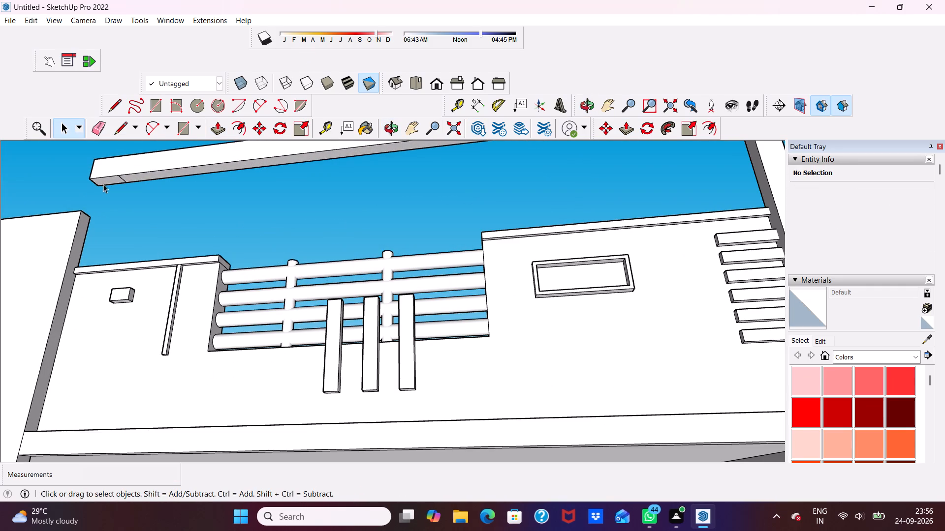
{"action": "left_click", "coordinate": [103, 181]}
{"action": "left_click", "coordinate": [219, 126]}
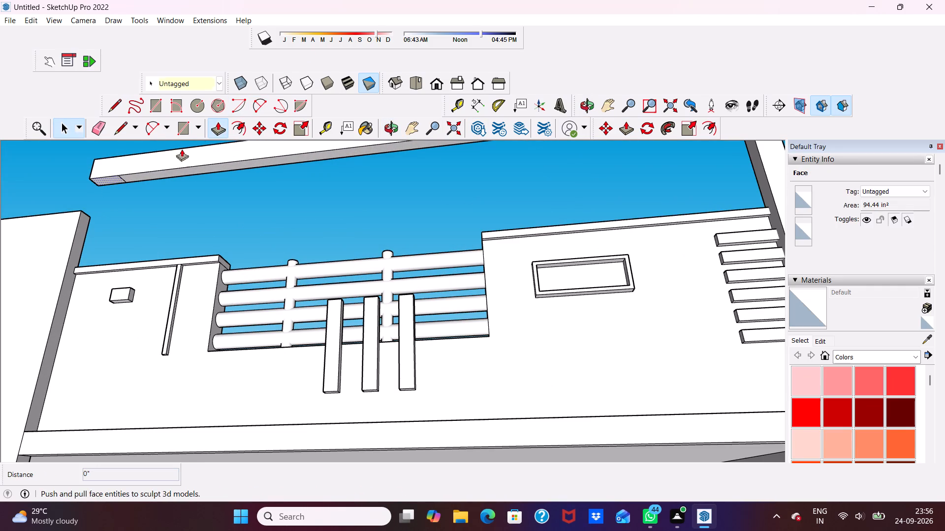
{"action": "left_click", "coordinate": [109, 178]}
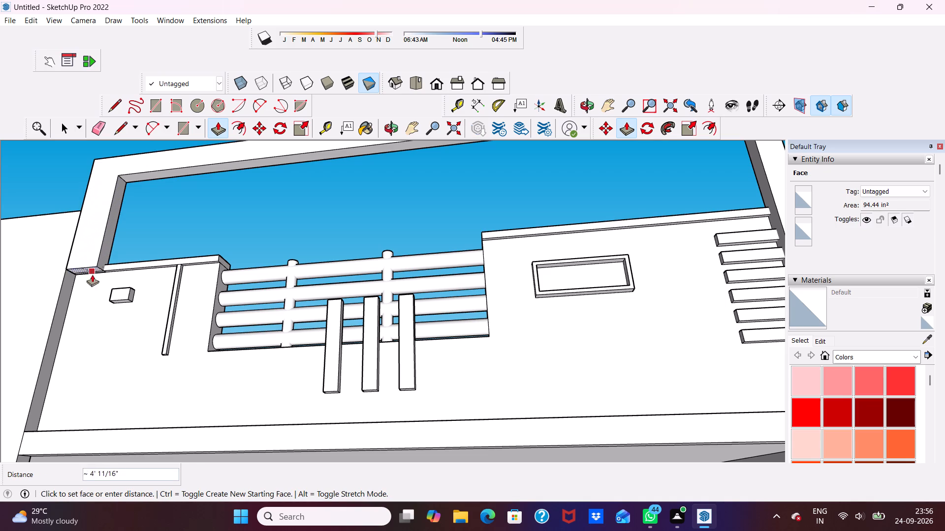
{"action": "left_click", "coordinate": [27, 428]}
Push/Pull the rear face of the rooftop frame back over the terrace by about 4' 11".
{"action": "scroll", "coordinate": [91, 352], "scroll_direction": "down", "scroll_amount": 8}
{"action": "middle_click_drag", "start_coordinate": [210, 280], "coordinate": [0, 354]}
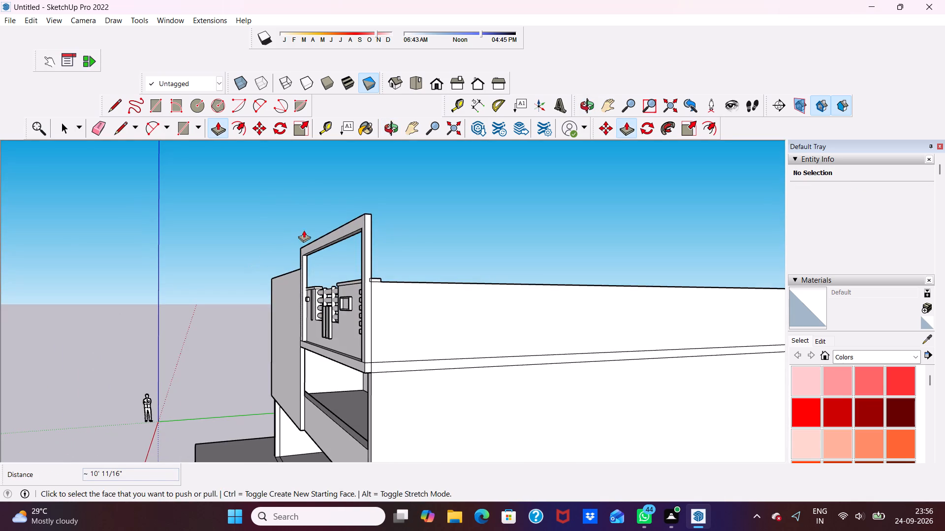
{"action": "middle_click_drag", "start_coordinate": [410, 233], "coordinate": [190, 291]}
{"action": "scroll", "coordinate": [293, 248], "scroll_direction": "up", "scroll_amount": 3}
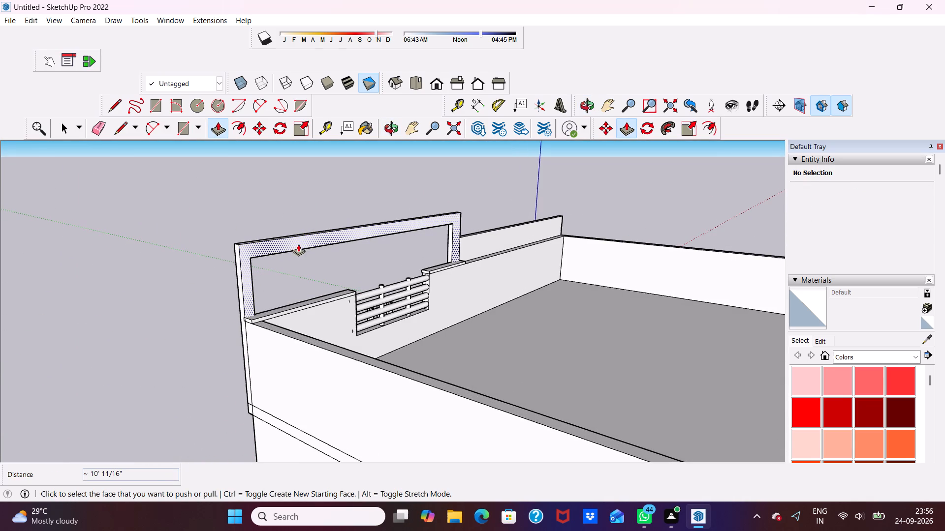
{"action": "left_click", "coordinate": [300, 242]}
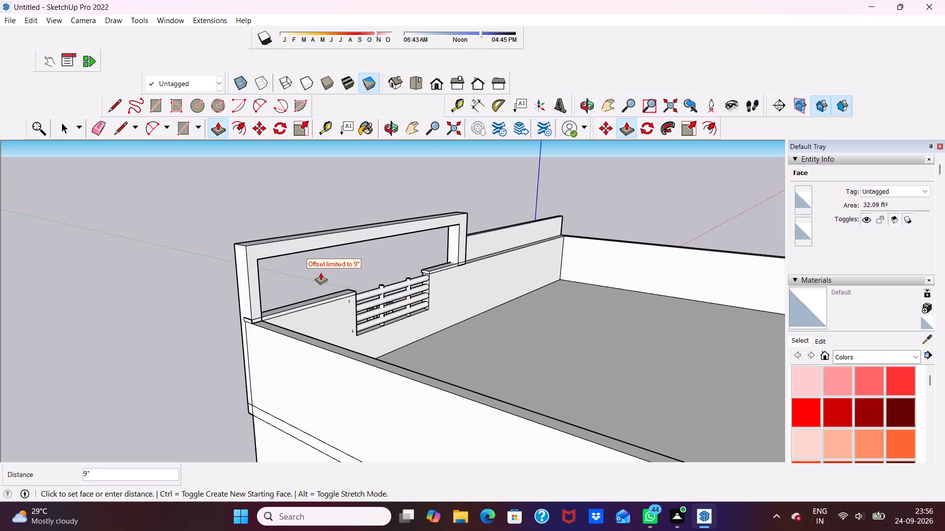
{"action": "scroll", "coordinate": [320, 272], "scroll_direction": "down", "scroll_amount": 4}
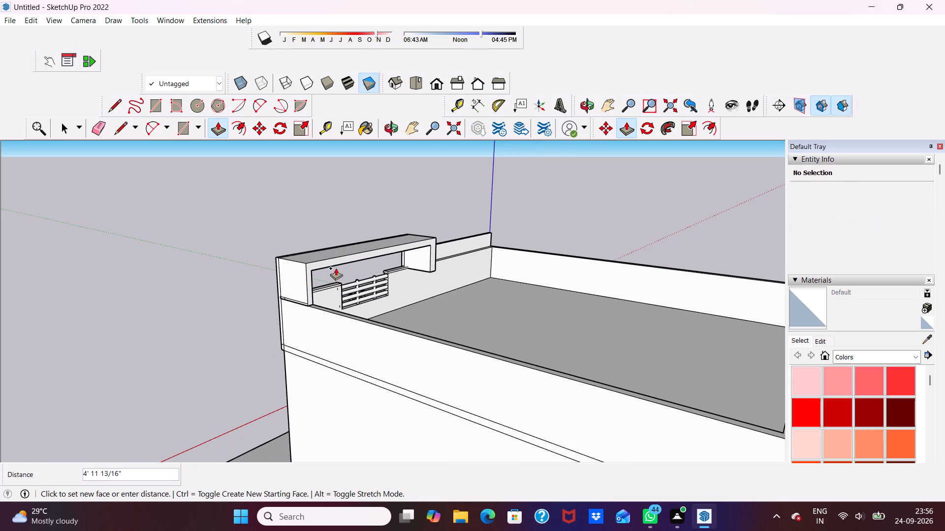
{"action": "scroll", "coordinate": [336, 268], "scroll_direction": "up", "scroll_amount": 2}
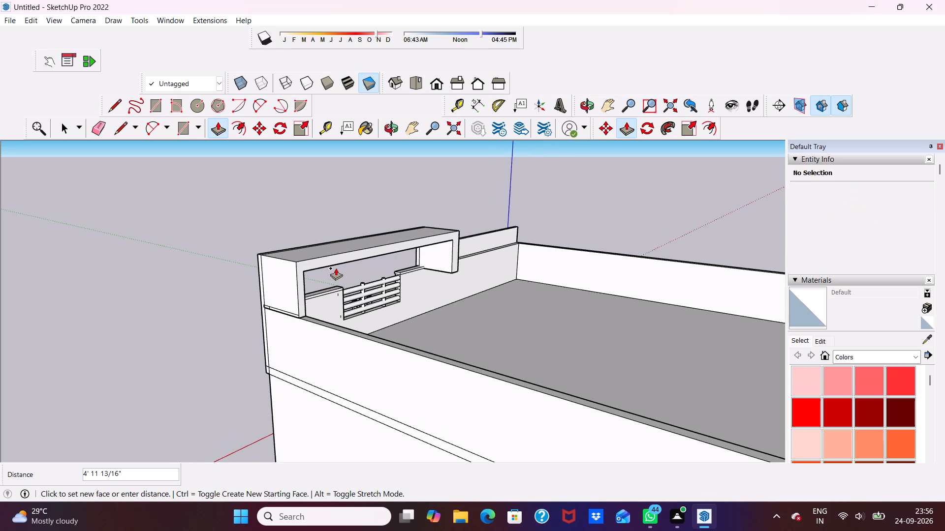
{"action": "scroll", "coordinate": [336, 268], "scroll_direction": "up", "scroll_amount": 1}
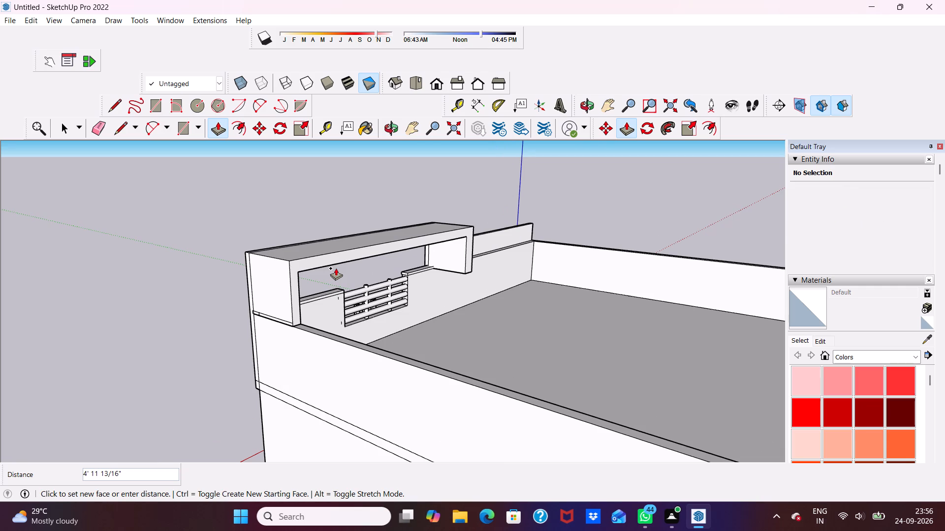
{"action": "left_click", "coordinate": [336, 266]}
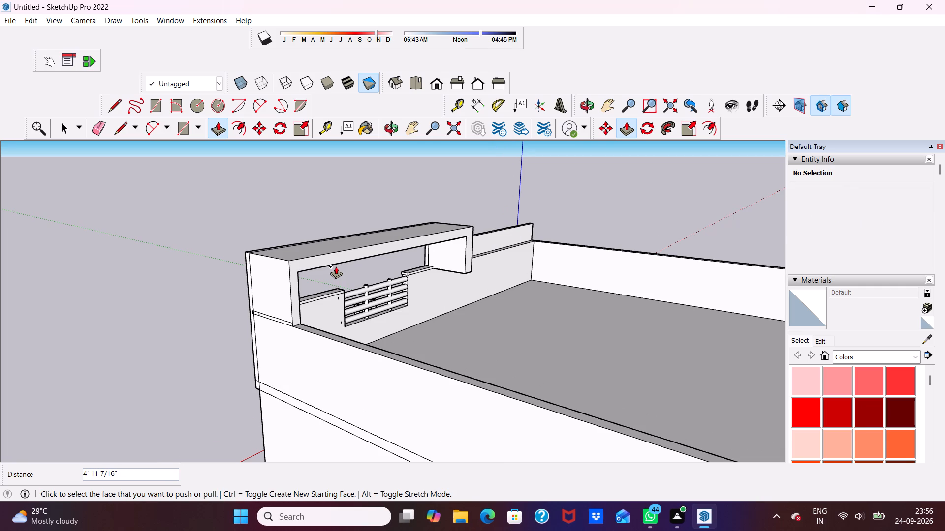
Examine the deepened rooftop frame and the whole house from the front, side and above.
{"action": "scroll", "coordinate": [347, 259], "scroll_direction": "down", "scroll_amount": 4}
{"action": "middle_click_drag", "start_coordinate": [436, 246], "coordinate": [488, 250]}
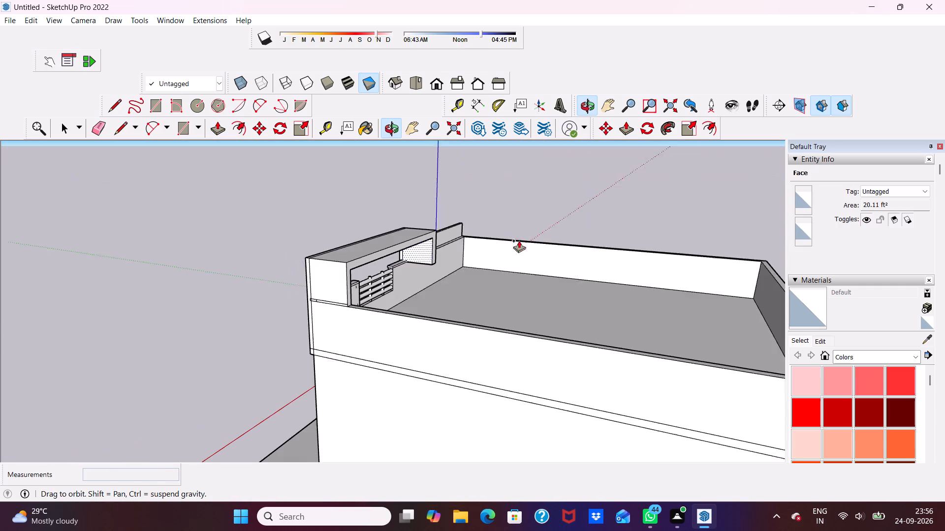
{"action": "middle_click_drag", "start_coordinate": [428, 279], "coordinate": [781, 237]}
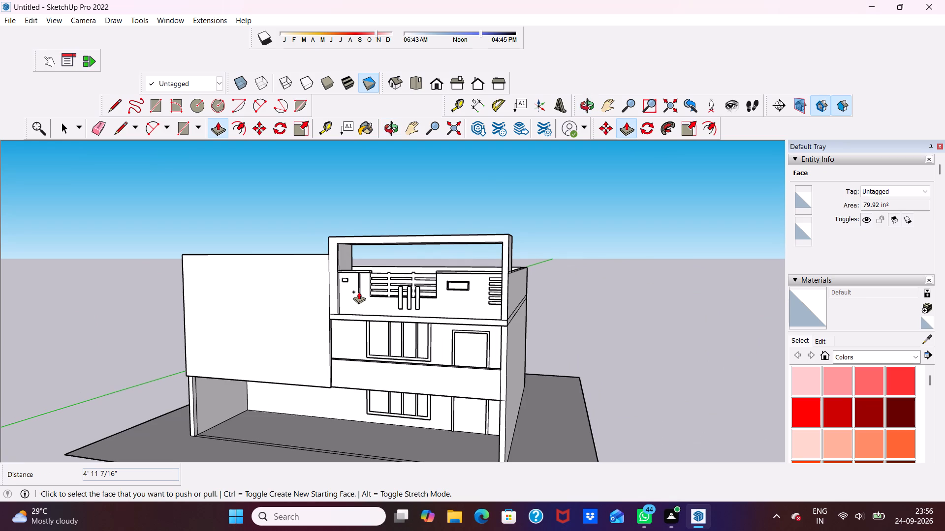
{"action": "scroll", "coordinate": [360, 288], "scroll_direction": "down", "scroll_amount": 3}
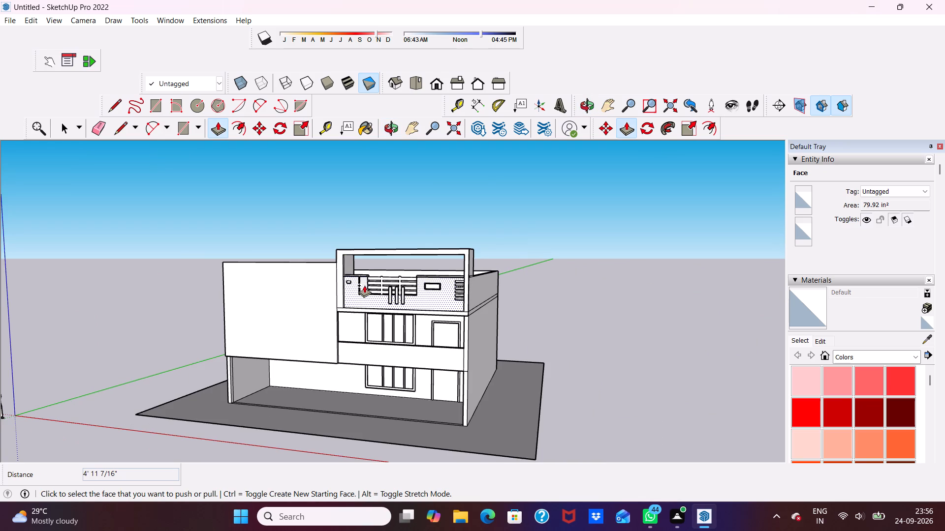
{"action": "scroll", "coordinate": [364, 285], "scroll_direction": "up", "scroll_amount": 3}
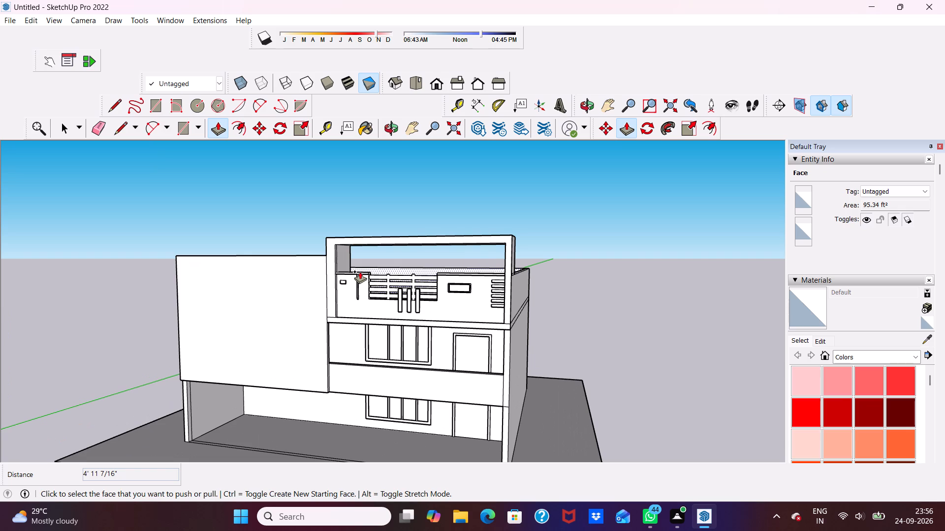
{"action": "scroll", "coordinate": [360, 271], "scroll_direction": "down", "scroll_amount": 4}
{"action": "middle_click_drag", "start_coordinate": [364, 276], "coordinate": [457, 188]}
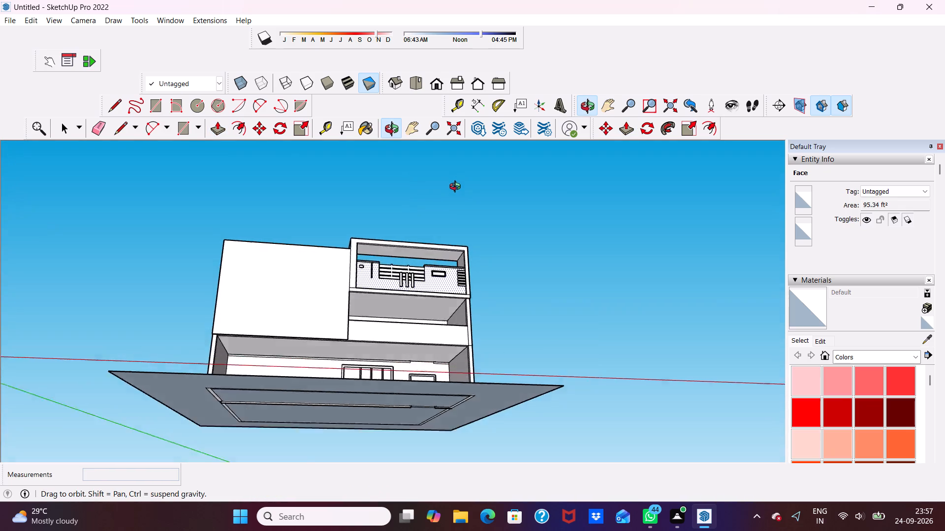
{"action": "middle_click_drag", "start_coordinate": [457, 188], "coordinate": [401, 232]}
{"action": "scroll", "coordinate": [401, 232], "scroll_direction": "up", "scroll_amount": 4}
{"action": "left_click", "coordinate": [437, 82]}
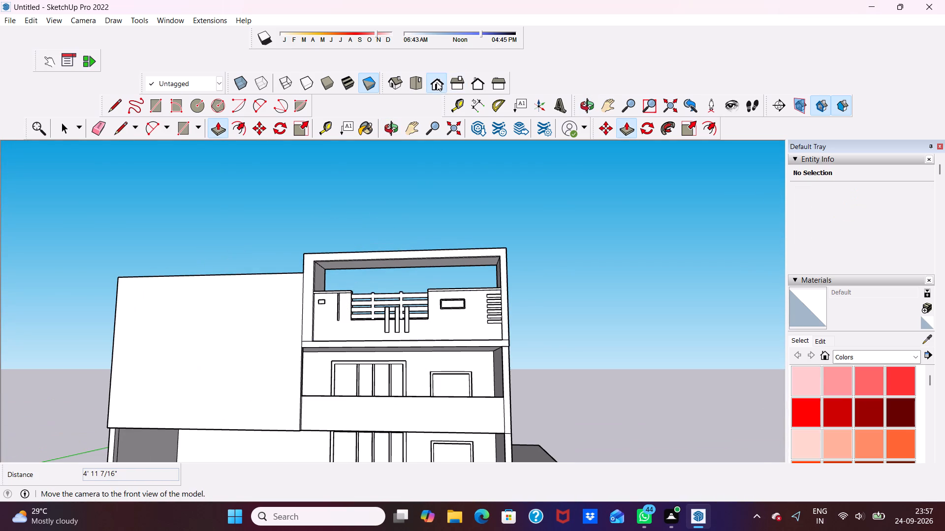
{"action": "scroll", "coordinate": [509, 210], "scroll_direction": "down", "scroll_amount": 1}
{"action": "middle_click_drag", "start_coordinate": [512, 211], "coordinate": [473, 236]}
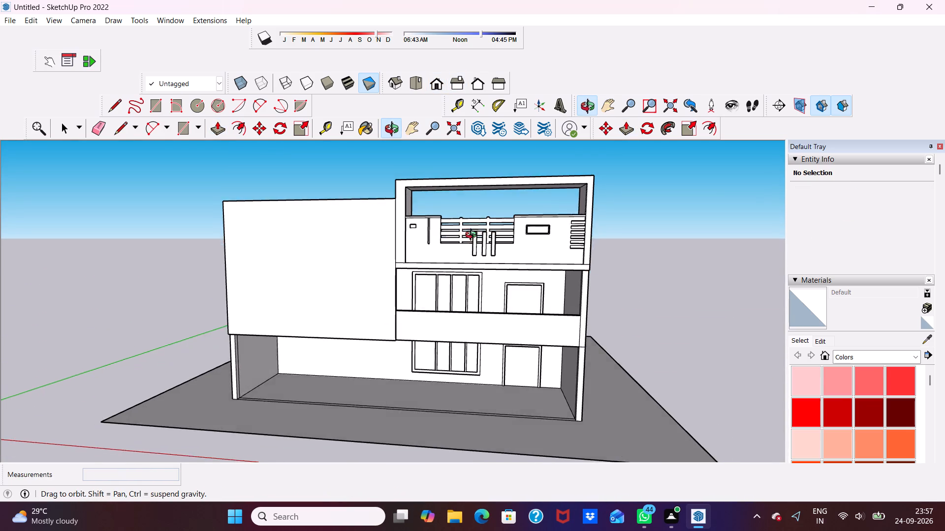
{"action": "middle_click_drag", "start_coordinate": [473, 236], "coordinate": [479, 227]}
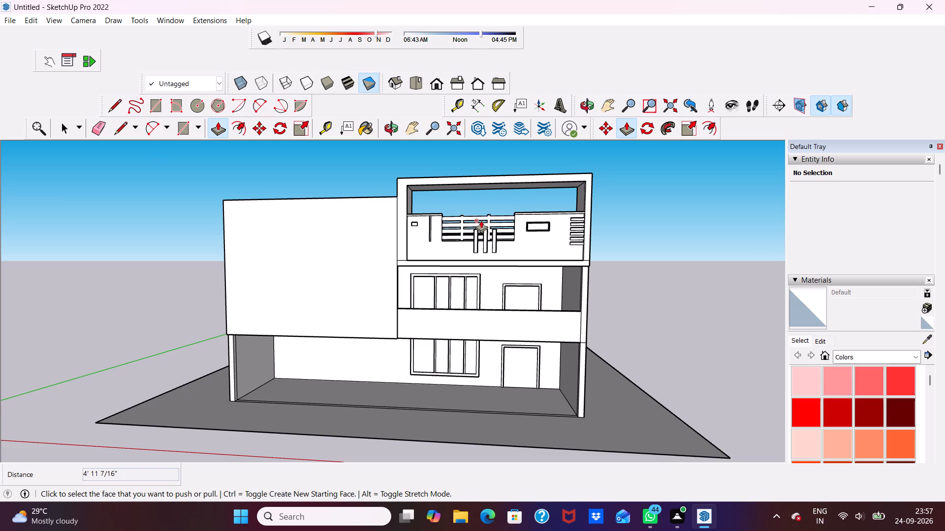
{"action": "scroll", "coordinate": [481, 220], "scroll_direction": "down", "scroll_amount": 3}
{"action": "middle_click_drag", "start_coordinate": [483, 220], "coordinate": [285, 247]}
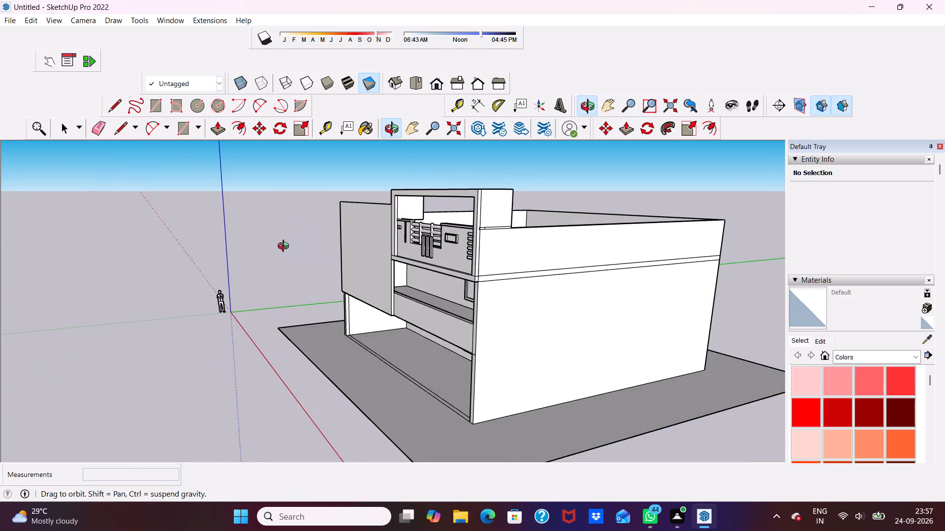
{"action": "middle_click_drag", "start_coordinate": [285, 247], "coordinate": [244, 288]}
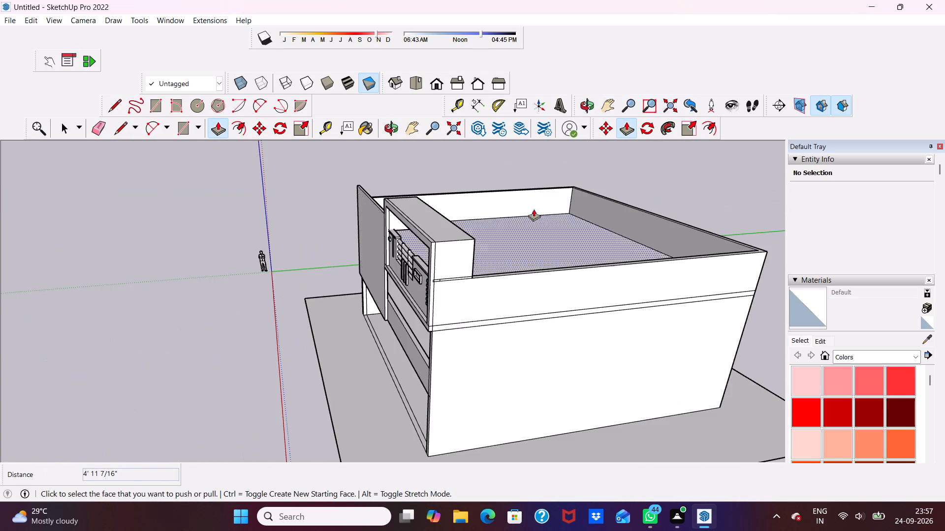
Erase the leftover seam lines across the top and down the outer side of the rooftop frame.
{"action": "scroll", "coordinate": [534, 209], "scroll_direction": "up", "scroll_amount": 2}
{"action": "key", "text": "space"}
{"action": "left_click", "coordinate": [96, 129]}
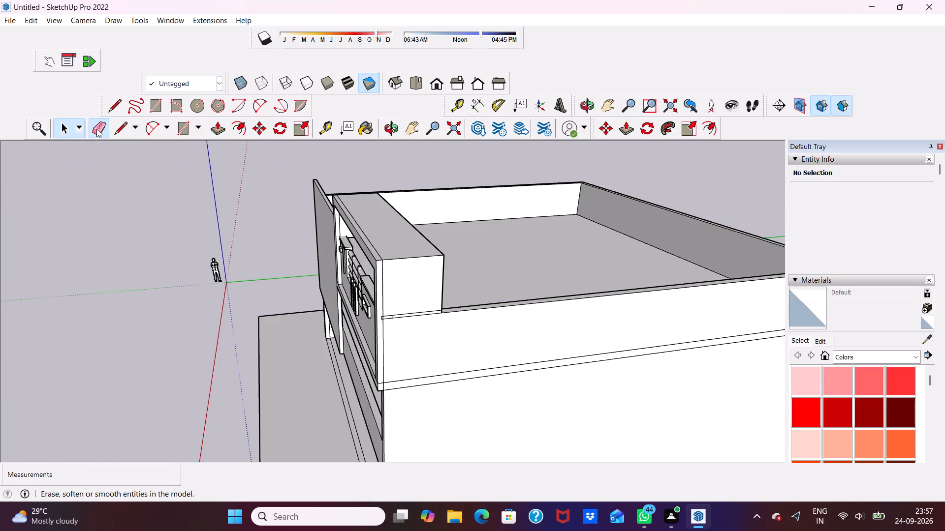
{"action": "scroll", "coordinate": [355, 182], "scroll_direction": "up", "scroll_amount": 3}
{"action": "scroll", "coordinate": [340, 235], "scroll_direction": "up", "scroll_amount": 2}
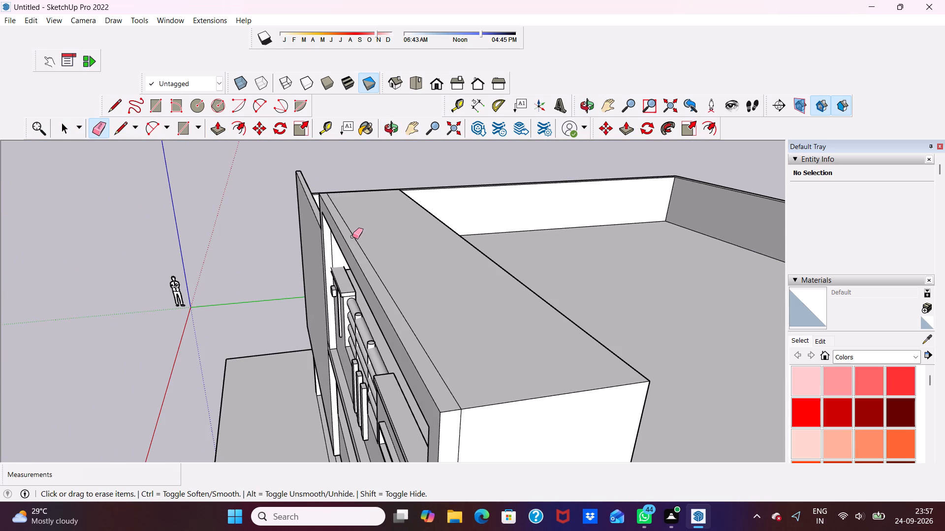
{"action": "left_click", "coordinate": [352, 236]}
{"action": "scroll", "coordinate": [352, 224], "scroll_direction": "down", "scroll_amount": 7}
{"action": "scroll", "coordinate": [382, 345], "scroll_direction": "up", "scroll_amount": 3}
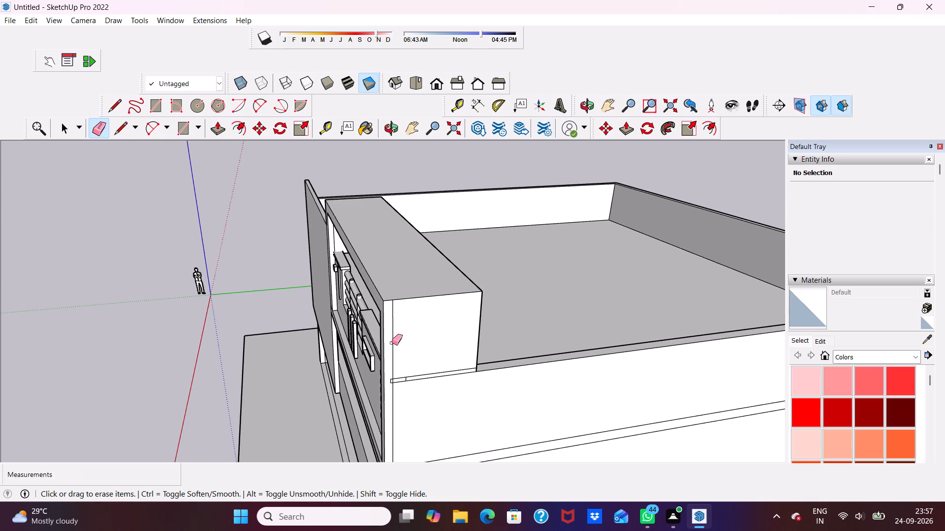
{"action": "left_click", "coordinate": [392, 343]}
Erase the small leftover edges at the base of the frame's outer side, where it meets the parapet wall.
{"action": "scroll", "coordinate": [428, 444], "scroll_direction": "down", "scroll_amount": 1}
{"action": "scroll", "coordinate": [433, 420], "scroll_direction": "up", "scroll_amount": 4}
{"action": "scroll", "coordinate": [396, 379], "scroll_direction": "up", "scroll_amount": 4}
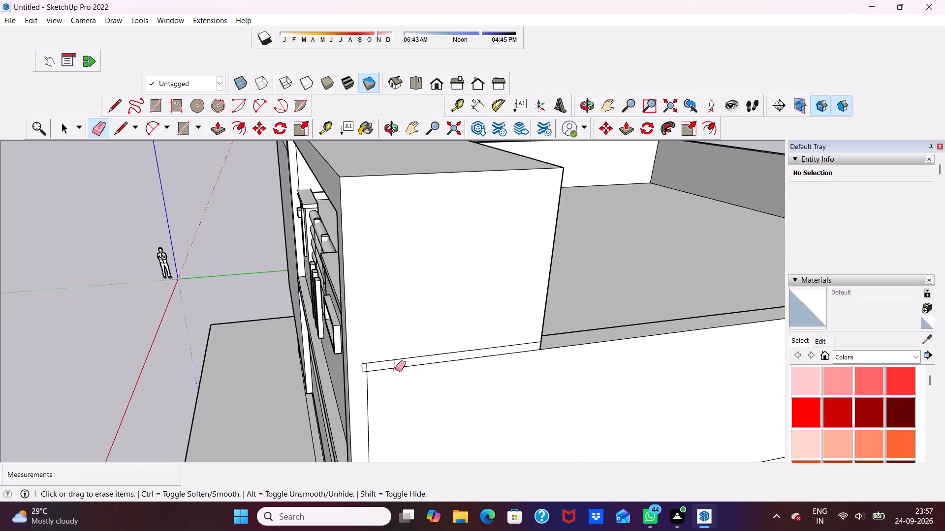
{"action": "left_click", "coordinate": [396, 362]}
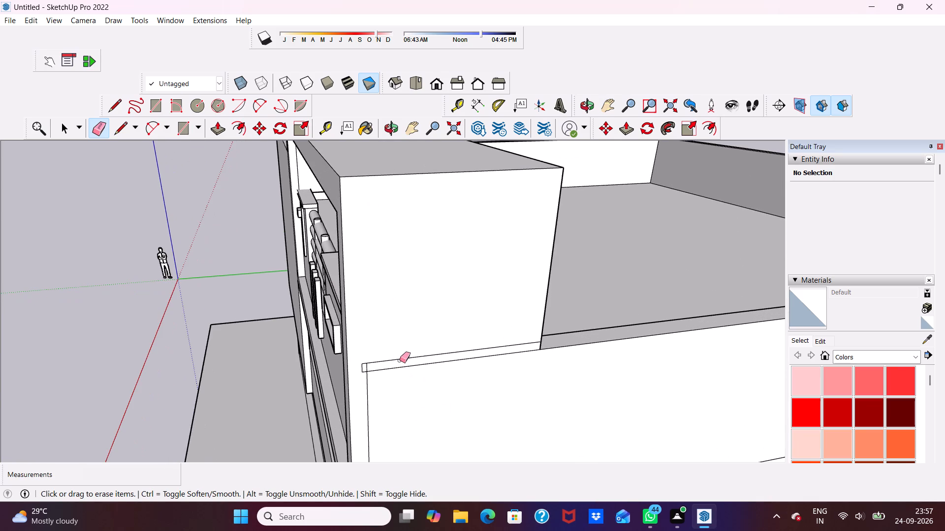
{"action": "left_click", "coordinate": [400, 360]}
{"action": "left_click", "coordinate": [401, 367]}
{"action": "scroll", "coordinate": [400, 367], "scroll_direction": "down", "scroll_amount": 3}
{"action": "middle_click_drag", "start_coordinate": [399, 367], "coordinate": [658, 378]}
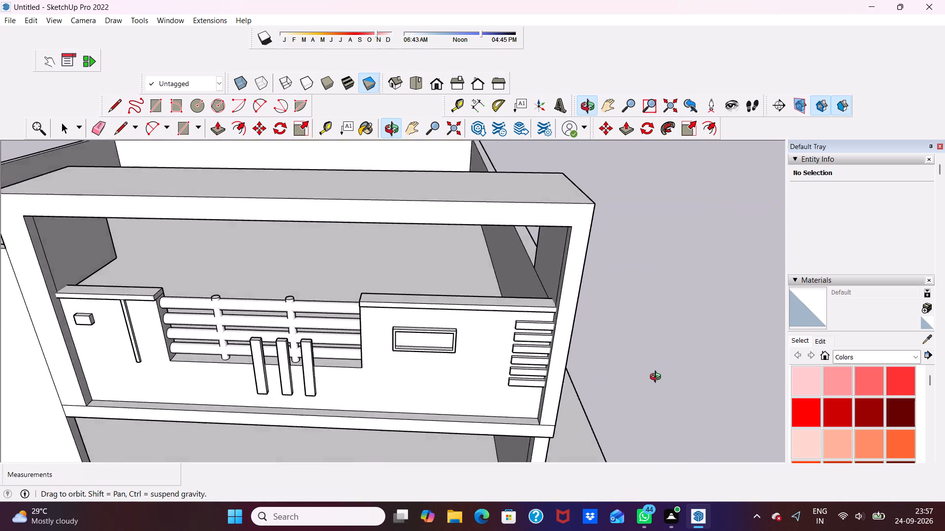
Erase the vertical seam line on the outer side wall, beneath the small rectangle near the front edge.
{"action": "middle_click_drag", "start_coordinate": [658, 378], "coordinate": [344, 328]}
{"action": "scroll", "coordinate": [359, 317], "scroll_direction": "up", "scroll_amount": 3}
{"action": "left_click_drag", "start_coordinate": [297, 297], "coordinate": [293, 348]}
{"action": "scroll", "coordinate": [285, 333], "scroll_direction": "down", "scroll_amount": 4}
{"action": "middle_click_drag", "start_coordinate": [304, 321], "coordinate": [351, 307]}
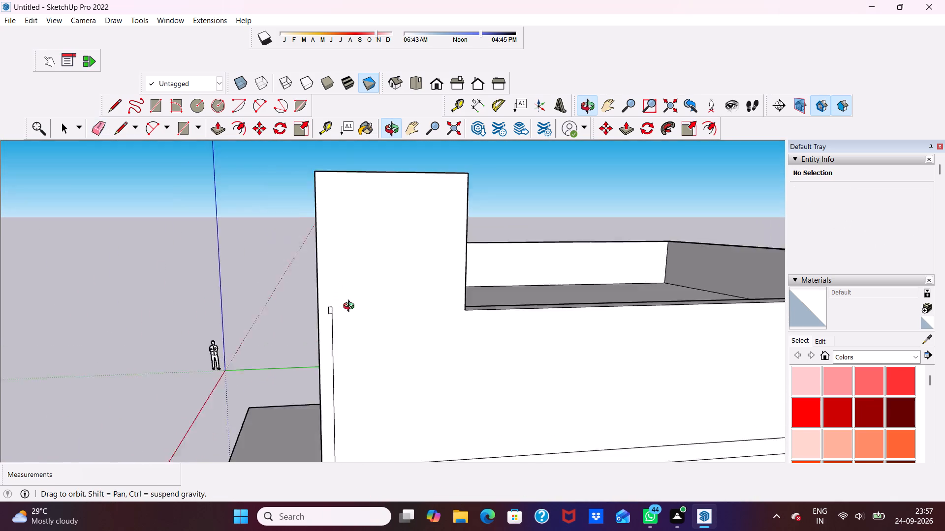
{"action": "middle_click_drag", "start_coordinate": [351, 307], "coordinate": [402, 292]}
{"action": "scroll", "coordinate": [413, 293], "scroll_direction": "up", "scroll_amount": 3}
{"action": "left_click", "coordinate": [417, 296]}
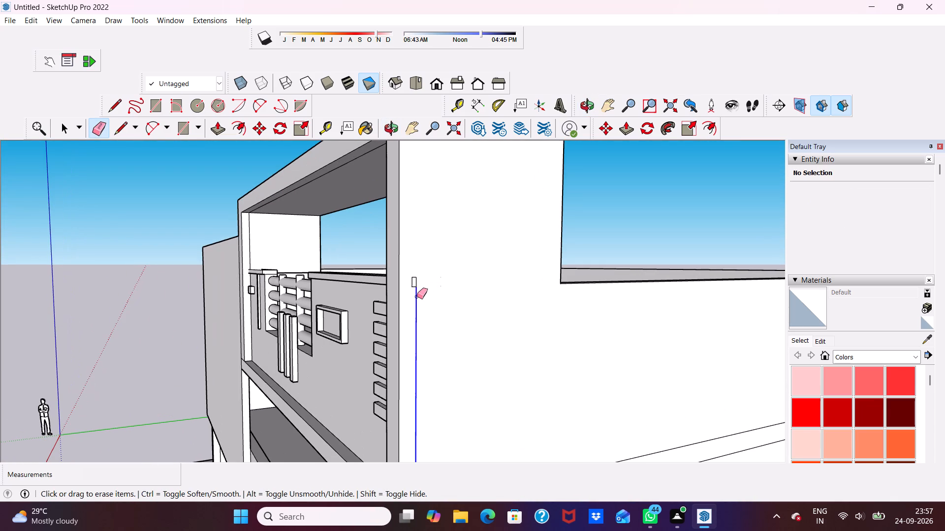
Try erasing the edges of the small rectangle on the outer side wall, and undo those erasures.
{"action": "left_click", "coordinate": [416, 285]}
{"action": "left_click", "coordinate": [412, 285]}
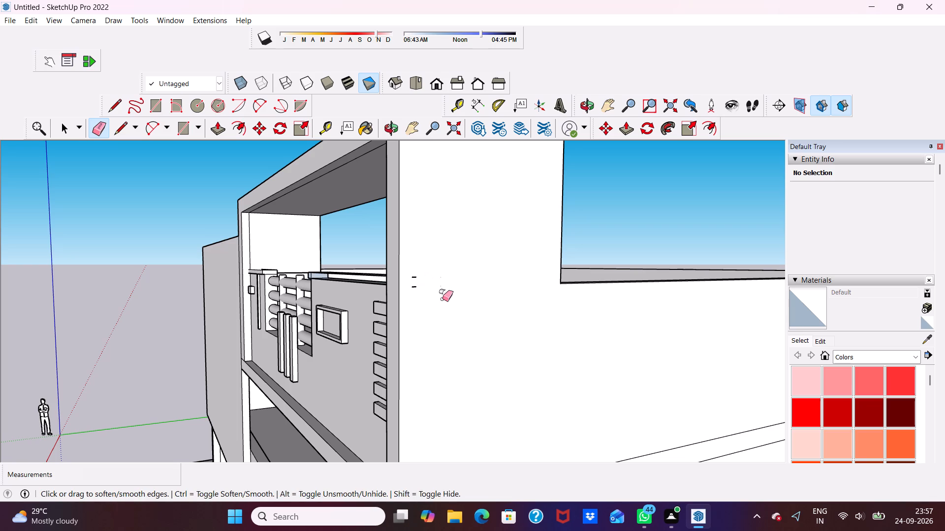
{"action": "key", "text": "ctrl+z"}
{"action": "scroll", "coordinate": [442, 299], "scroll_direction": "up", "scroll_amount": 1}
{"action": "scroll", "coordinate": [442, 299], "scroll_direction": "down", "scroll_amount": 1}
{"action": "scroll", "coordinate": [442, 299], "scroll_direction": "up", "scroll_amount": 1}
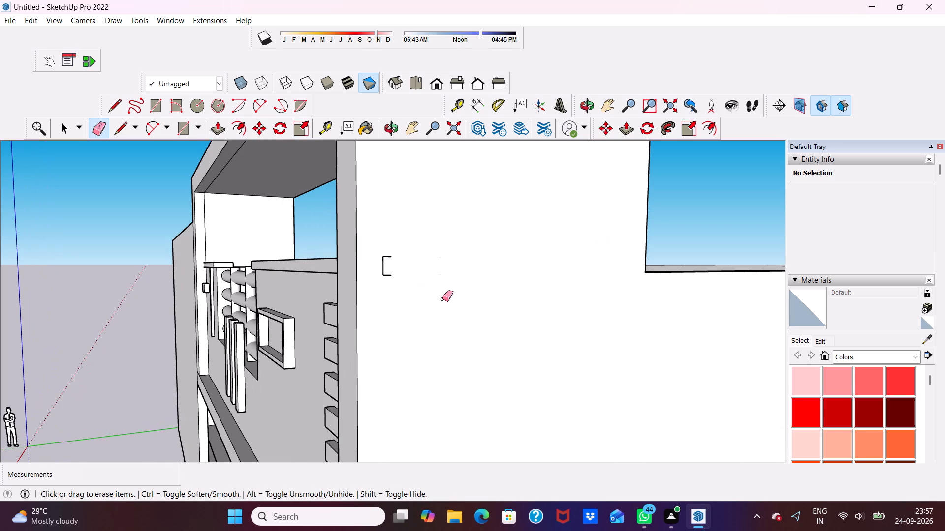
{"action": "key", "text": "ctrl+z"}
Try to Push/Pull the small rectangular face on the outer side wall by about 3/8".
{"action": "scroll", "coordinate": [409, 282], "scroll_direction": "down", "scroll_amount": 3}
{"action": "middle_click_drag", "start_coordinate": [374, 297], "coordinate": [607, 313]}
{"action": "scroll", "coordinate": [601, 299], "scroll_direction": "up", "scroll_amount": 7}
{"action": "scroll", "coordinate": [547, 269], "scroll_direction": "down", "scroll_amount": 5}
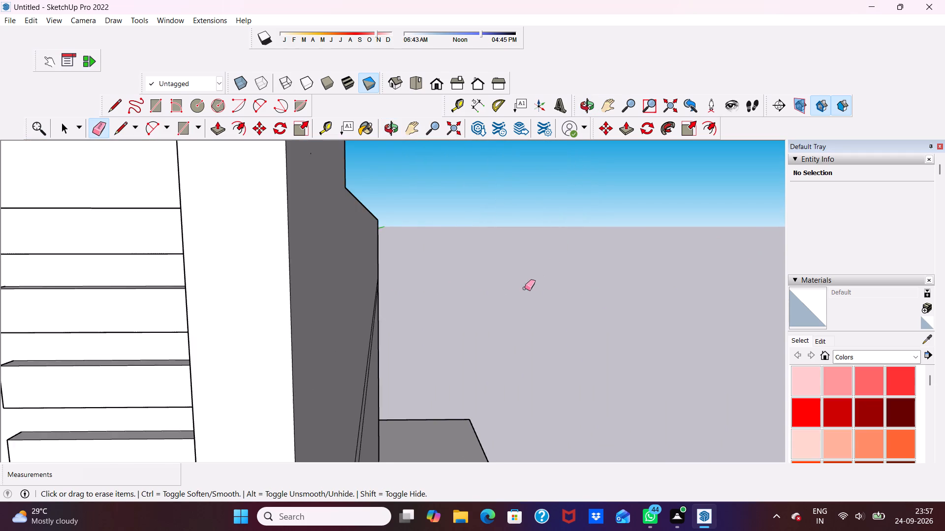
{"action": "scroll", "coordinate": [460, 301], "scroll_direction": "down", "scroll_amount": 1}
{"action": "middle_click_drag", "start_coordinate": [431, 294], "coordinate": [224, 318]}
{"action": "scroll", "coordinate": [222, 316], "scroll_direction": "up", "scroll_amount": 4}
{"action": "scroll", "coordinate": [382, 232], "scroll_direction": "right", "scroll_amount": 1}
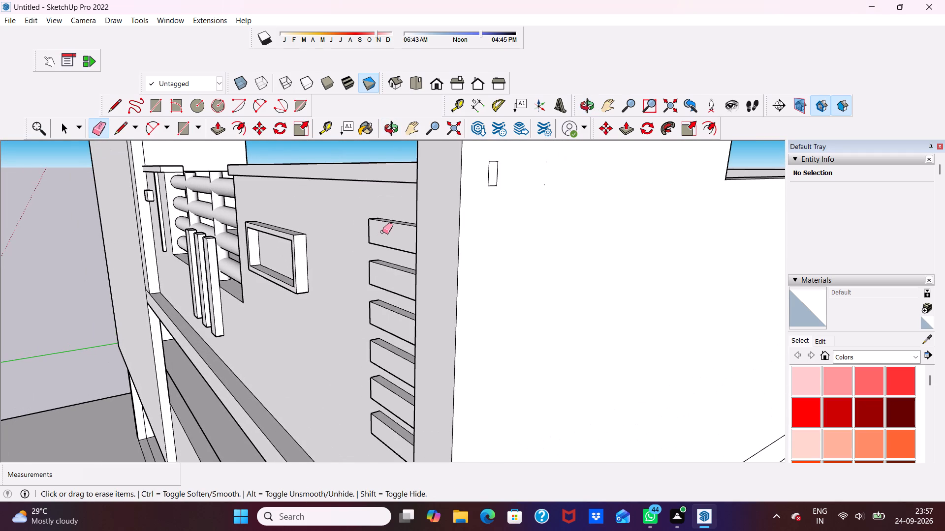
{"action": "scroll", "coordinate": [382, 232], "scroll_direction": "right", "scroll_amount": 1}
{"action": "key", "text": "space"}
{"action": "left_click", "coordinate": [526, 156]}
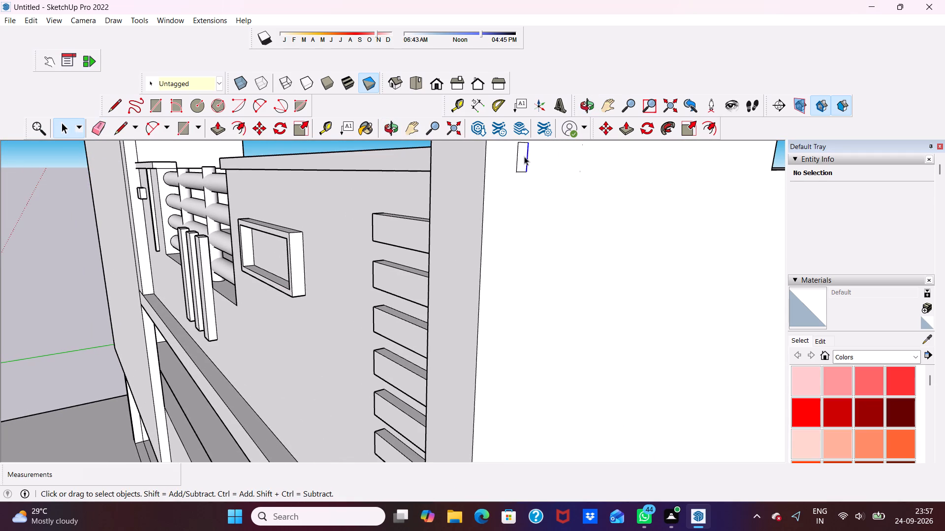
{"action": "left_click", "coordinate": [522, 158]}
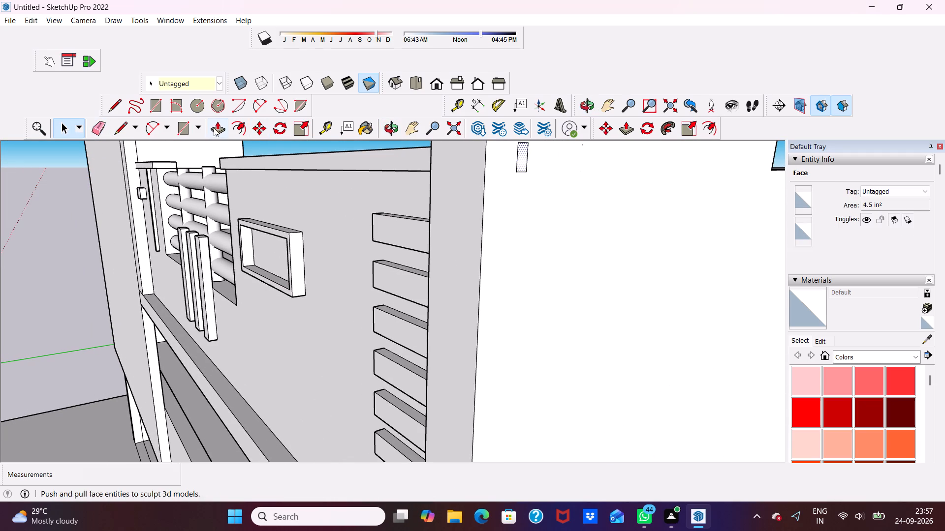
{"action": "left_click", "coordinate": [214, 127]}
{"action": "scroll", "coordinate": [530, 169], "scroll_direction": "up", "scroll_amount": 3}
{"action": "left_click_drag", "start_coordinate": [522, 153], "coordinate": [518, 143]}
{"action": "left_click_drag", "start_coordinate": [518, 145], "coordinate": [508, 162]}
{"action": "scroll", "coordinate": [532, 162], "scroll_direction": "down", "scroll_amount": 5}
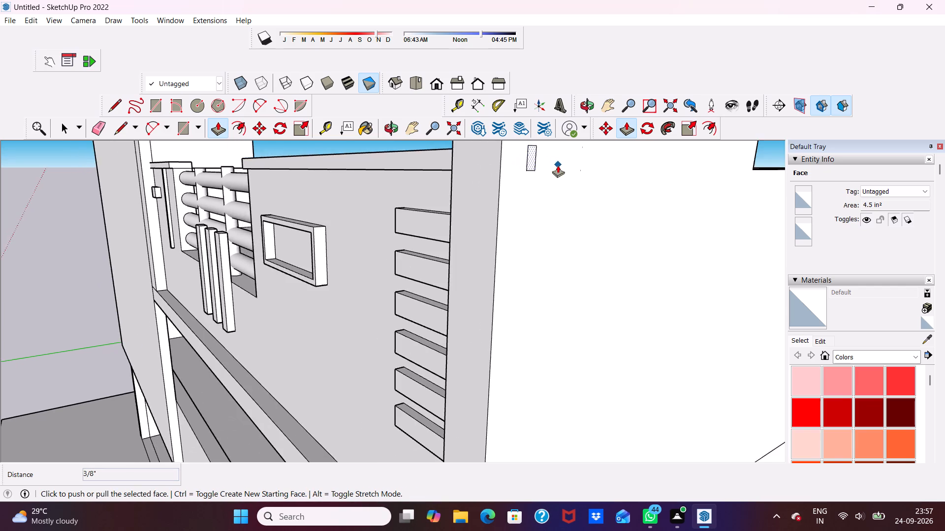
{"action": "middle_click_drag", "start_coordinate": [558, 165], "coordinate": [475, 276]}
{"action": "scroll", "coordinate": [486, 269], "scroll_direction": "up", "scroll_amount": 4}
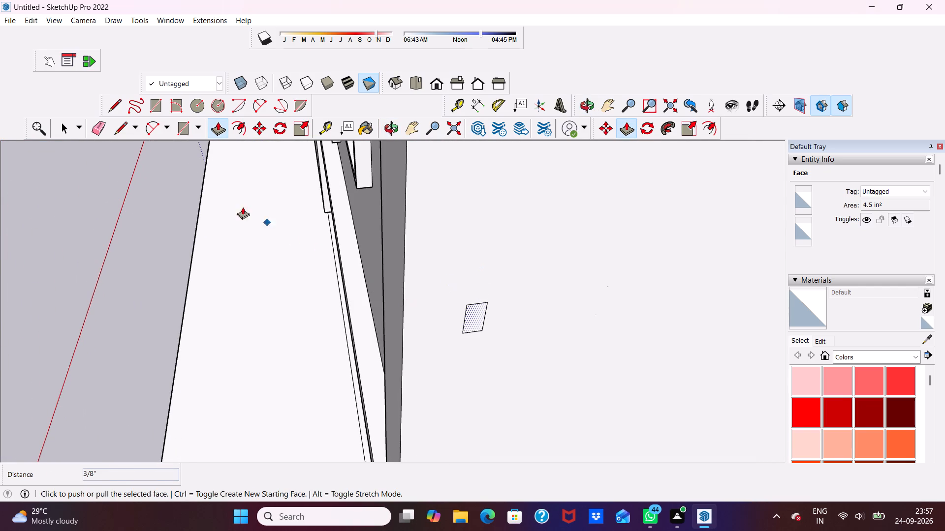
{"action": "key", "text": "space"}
Erase the two horizontal floor-level seam lines and the small corner edge at the front of the outer side wall.
{"action": "scroll", "coordinate": [97, 143], "scroll_direction": "up", "scroll_amount": 20}
{"action": "scroll", "coordinate": [97, 143], "scroll_direction": "up", "scroll_amount": 4}
{"action": "scroll", "coordinate": [98, 125], "scroll_direction": "down", "scroll_amount": 11}
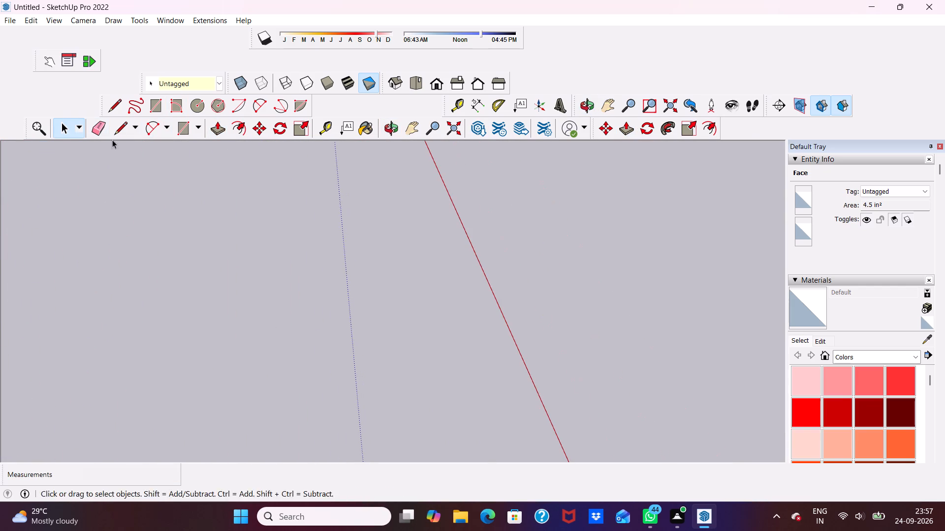
{"action": "scroll", "coordinate": [112, 136], "scroll_direction": "up", "scroll_amount": 1}
{"action": "scroll", "coordinate": [101, 129], "scroll_direction": "down", "scroll_amount": 4}
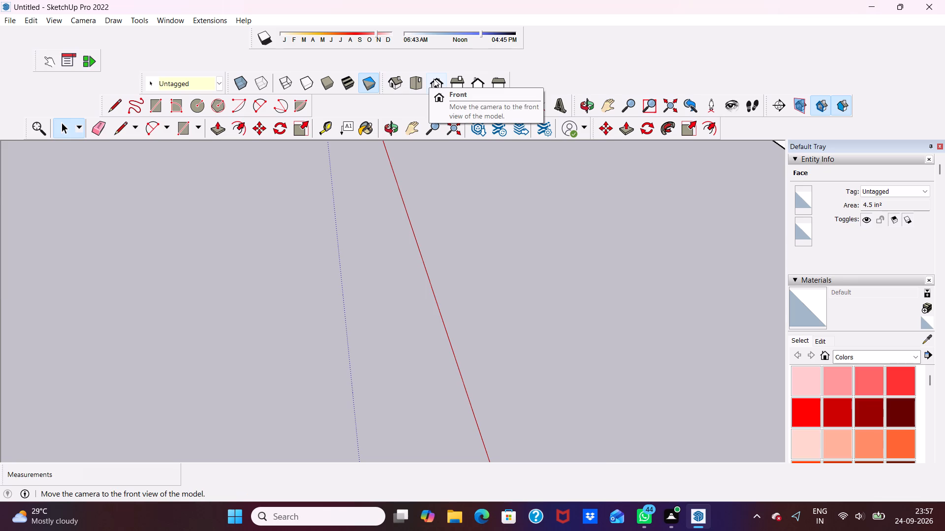
{"action": "left_click", "coordinate": [434, 79]}
{"action": "scroll", "coordinate": [410, 117], "scroll_direction": "down", "scroll_amount": 5}
{"action": "scroll", "coordinate": [448, 150], "scroll_direction": "down", "scroll_amount": 10}
{"action": "scroll", "coordinate": [452, 210], "scroll_direction": "down", "scroll_amount": 5}
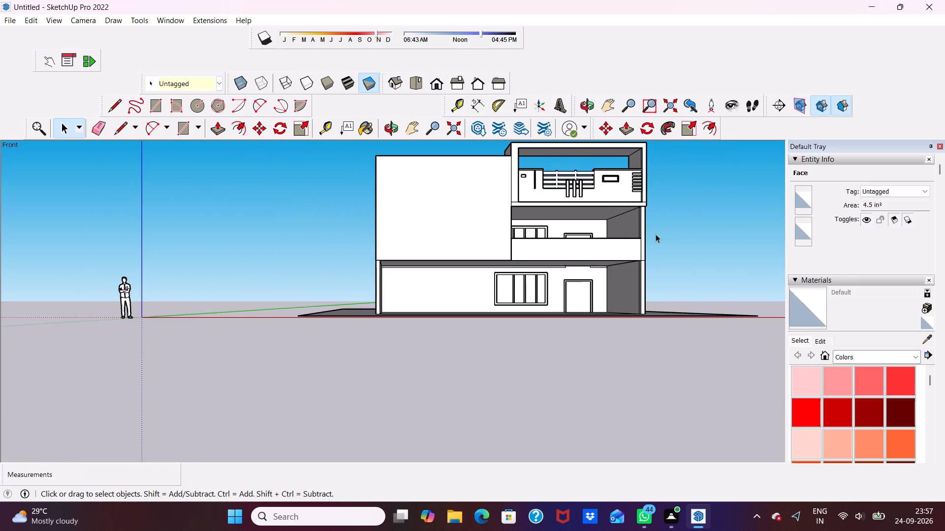
{"action": "middle_click_drag", "start_coordinate": [649, 230], "coordinate": [398, 297]}
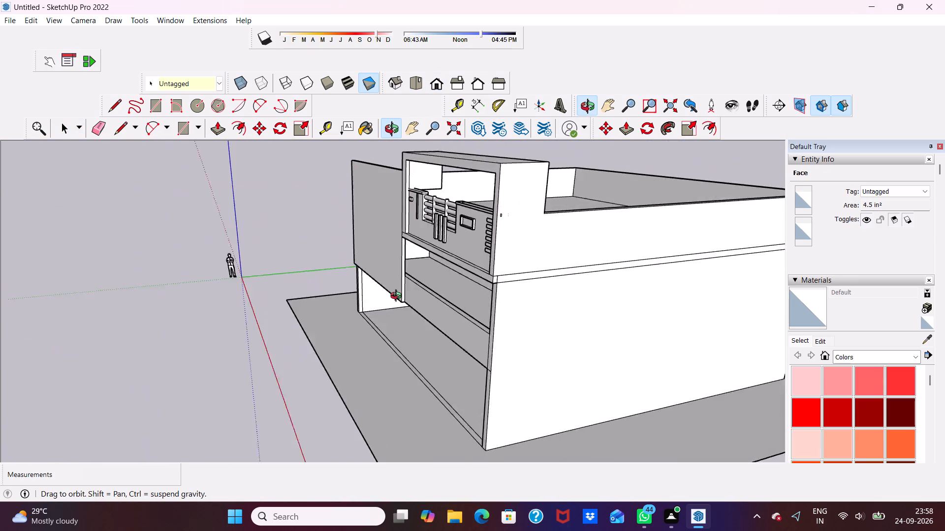
{"action": "middle_click_drag", "start_coordinate": [398, 297], "coordinate": [371, 304]}
{"action": "scroll", "coordinate": [445, 294], "scroll_direction": "up", "scroll_amount": 3}
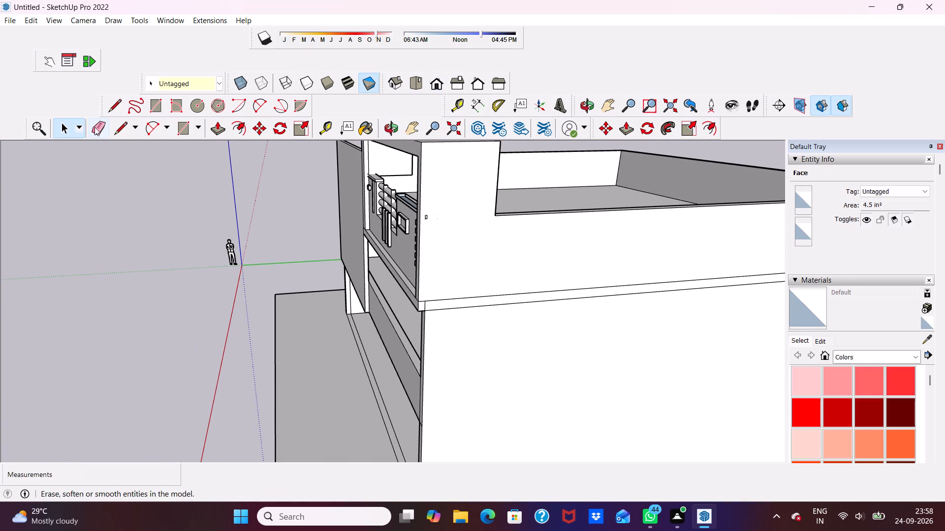
{"action": "left_click", "coordinate": [95, 126]}
{"action": "scroll", "coordinate": [463, 320], "scroll_direction": "up", "scroll_amount": 3}
{"action": "left_click", "coordinate": [471, 303]}
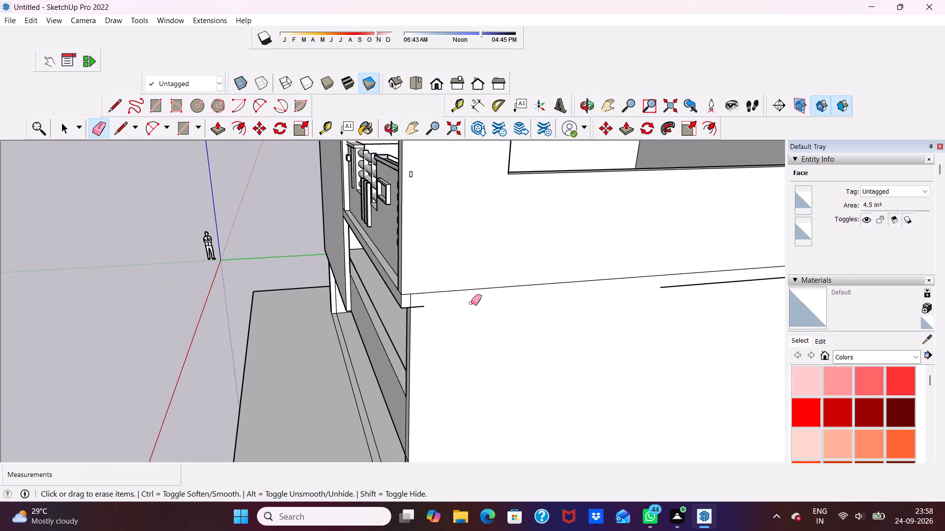
{"action": "left_click", "coordinate": [469, 290]}
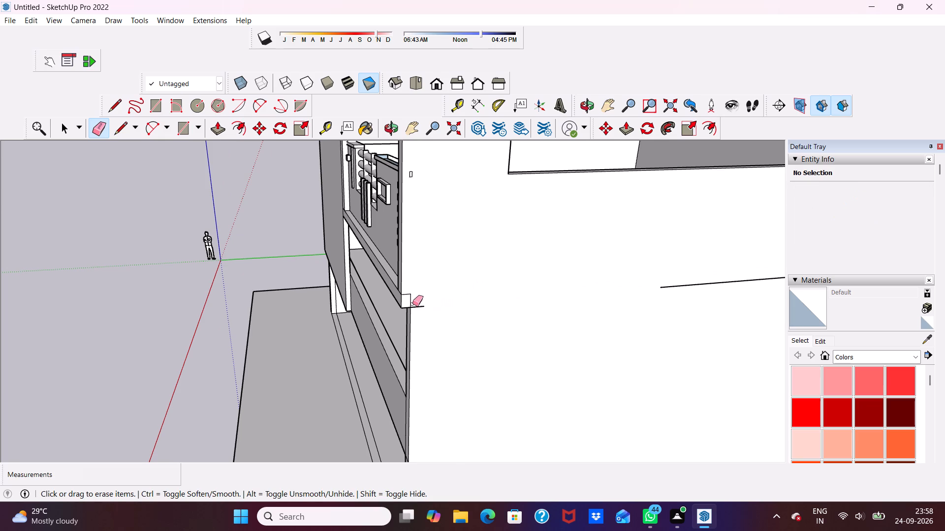
{"action": "left_click", "coordinate": [410, 302]}
{"action": "left_click", "coordinate": [415, 306]}
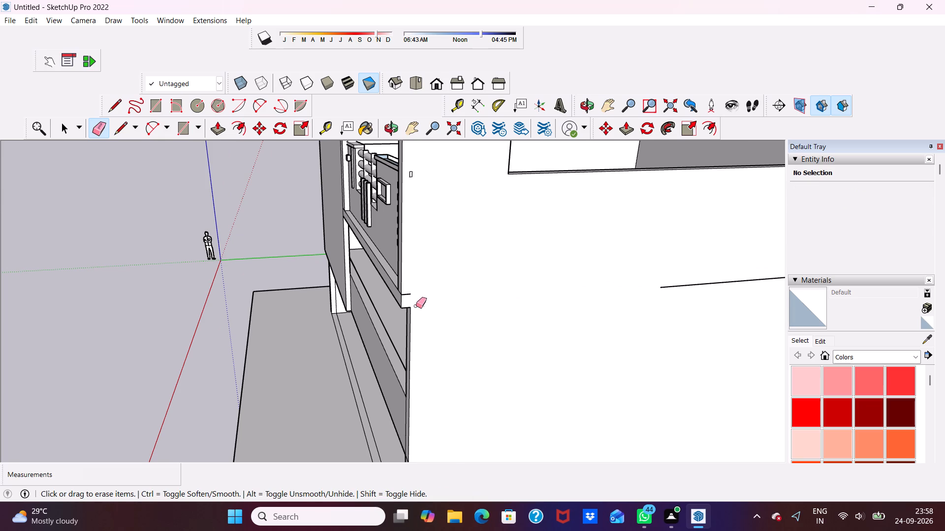
Erase the long rear seam segment and the short leftover pieces at the front and middle of the outer side wall.
{"action": "scroll", "coordinate": [378, 252], "scroll_direction": "down", "scroll_amount": 9}
{"action": "scroll", "coordinate": [549, 268], "scroll_direction": "up", "scroll_amount": 2}
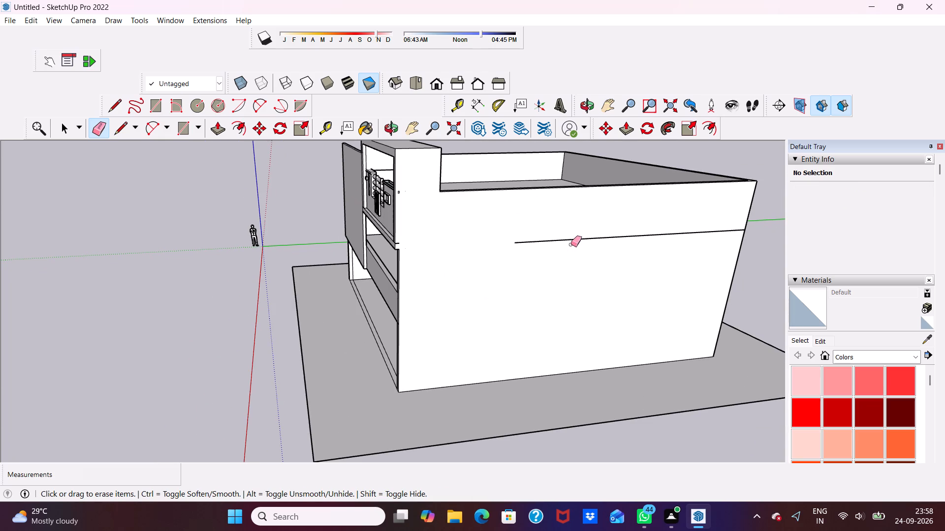
{"action": "left_click", "coordinate": [573, 240]}
{"action": "scroll", "coordinate": [510, 256], "scroll_direction": "up", "scroll_amount": 4}
{"action": "scroll", "coordinate": [363, 235], "scroll_direction": "up", "scroll_amount": 4}
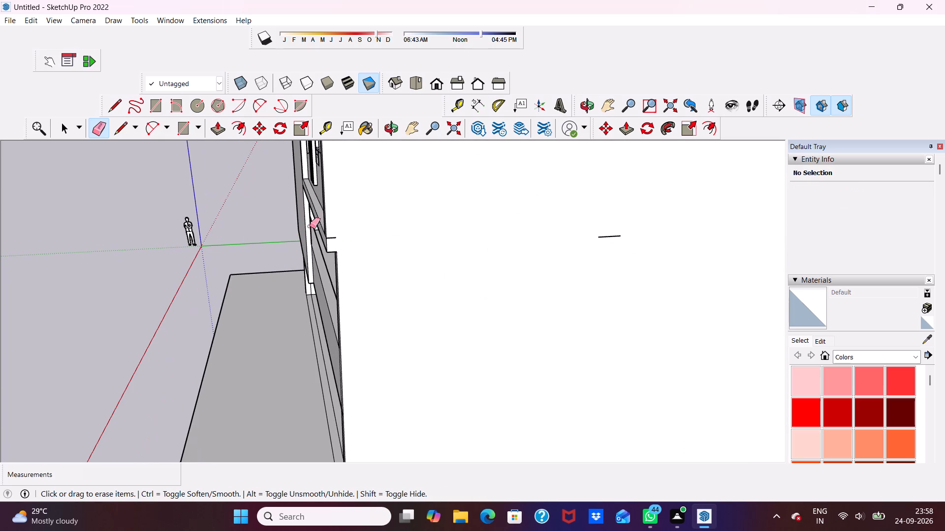
{"action": "left_click", "coordinate": [332, 239]}
{"action": "scroll", "coordinate": [343, 236], "scroll_direction": "down", "scroll_amount": 3}
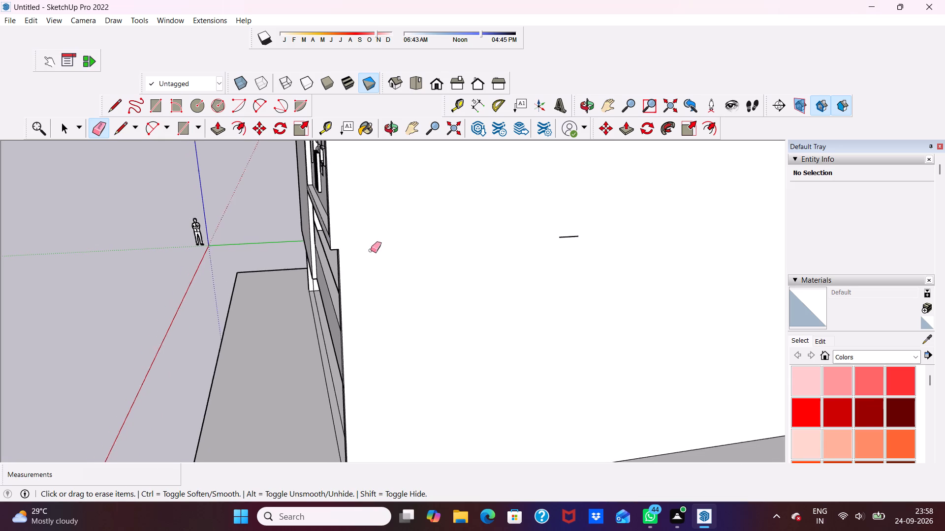
{"action": "scroll", "coordinate": [371, 250], "scroll_direction": "down", "scroll_amount": 2}
{"action": "middle_click_drag", "start_coordinate": [372, 252], "coordinate": [282, 251]}
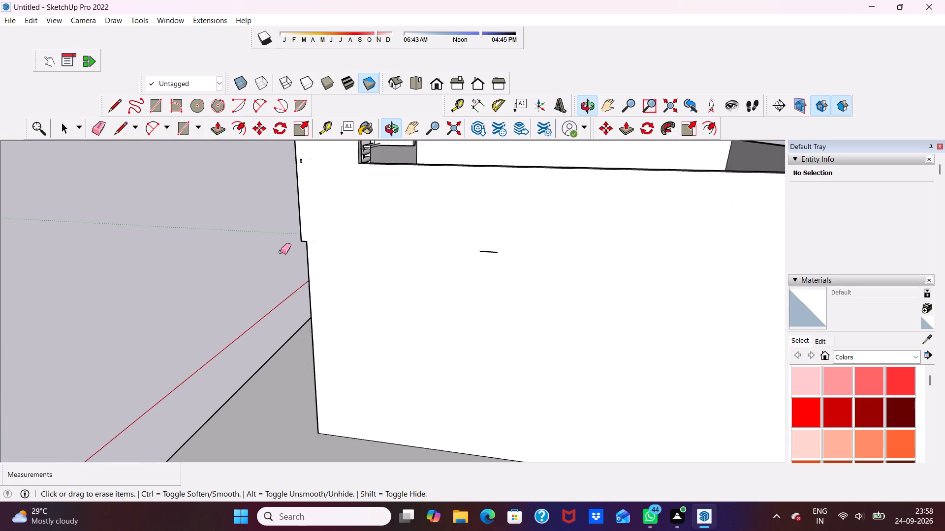
{"action": "scroll", "coordinate": [346, 252], "scroll_direction": "up", "scroll_amount": 4}
{"action": "left_click", "coordinate": [547, 250]}
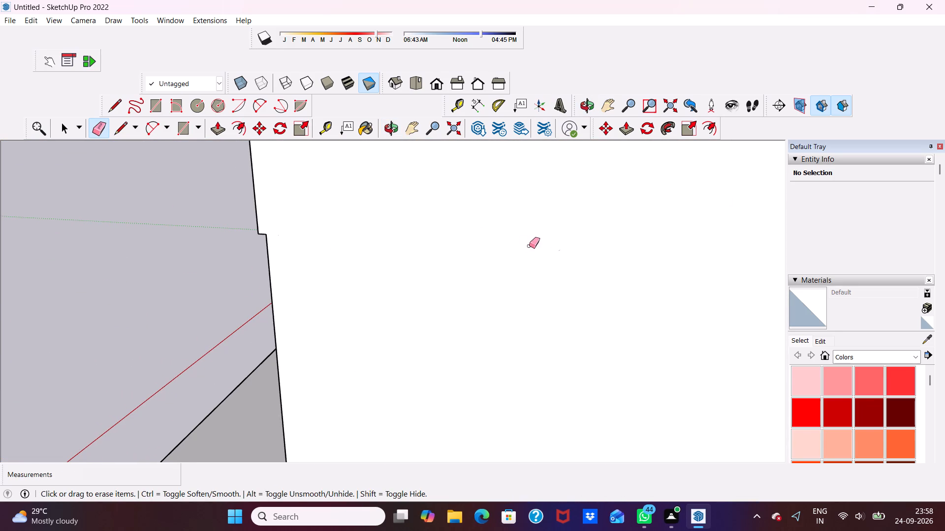
Erase the short seam stub at the rear corner of the outer side wall.
{"action": "scroll", "coordinate": [509, 248], "scroll_direction": "down", "scroll_amount": 3}
{"action": "scroll", "coordinate": [484, 261], "scroll_direction": "up", "scroll_amount": 1}
{"action": "scroll", "coordinate": [483, 262], "scroll_direction": "down", "scroll_amount": 6}
{"action": "scroll", "coordinate": [369, 191], "scroll_direction": "up", "scroll_amount": 9}
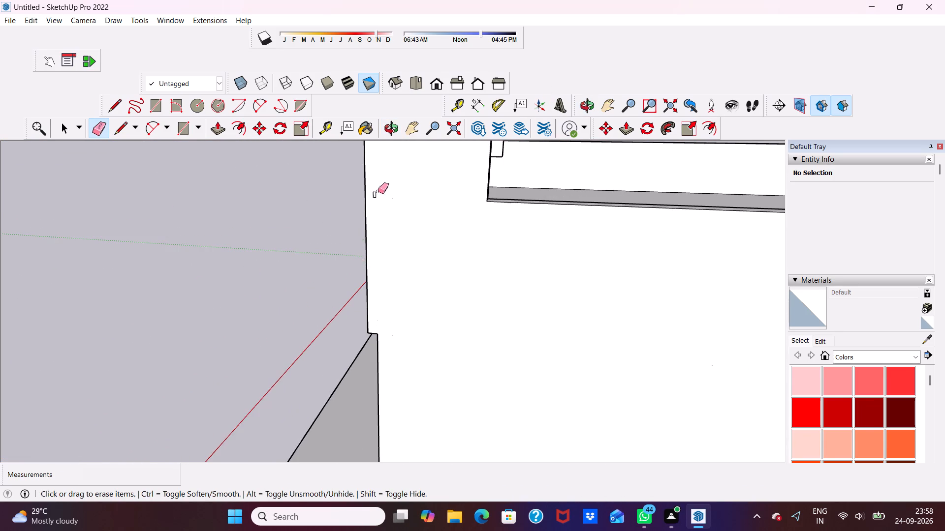
{"action": "scroll", "coordinate": [374, 206], "scroll_direction": "down", "scroll_amount": 12}
{"action": "scroll", "coordinate": [656, 312], "scroll_direction": "up", "scroll_amount": 5}
{"action": "scroll", "coordinate": [451, 298], "scroll_direction": "down", "scroll_amount": 6}
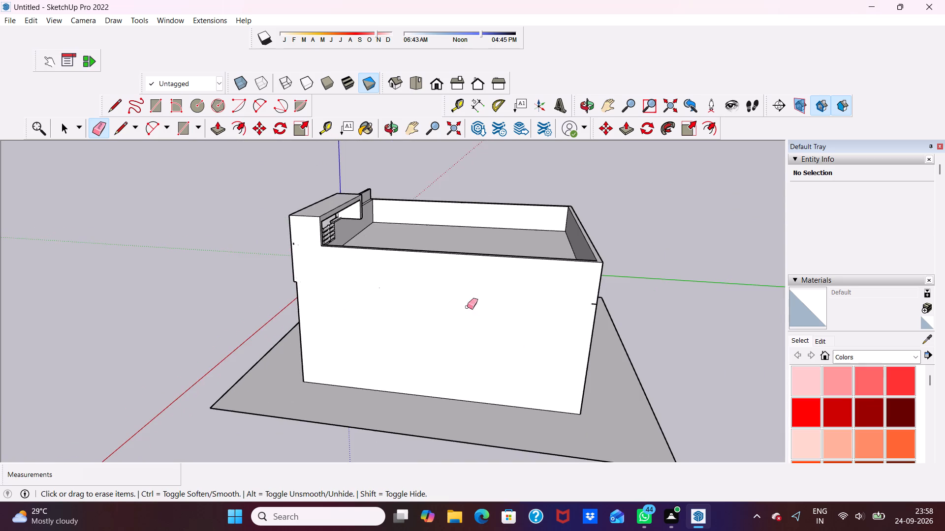
{"action": "scroll", "coordinate": [589, 315], "scroll_direction": "up", "scroll_amount": 6}
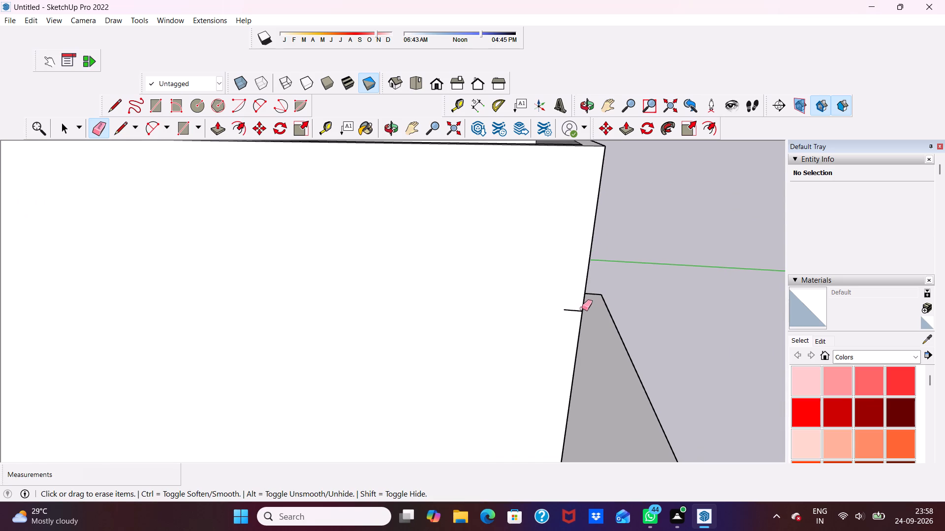
{"action": "left_click", "coordinate": [576, 312]}
{"action": "scroll", "coordinate": [575, 307], "scroll_direction": "down", "scroll_amount": 1}
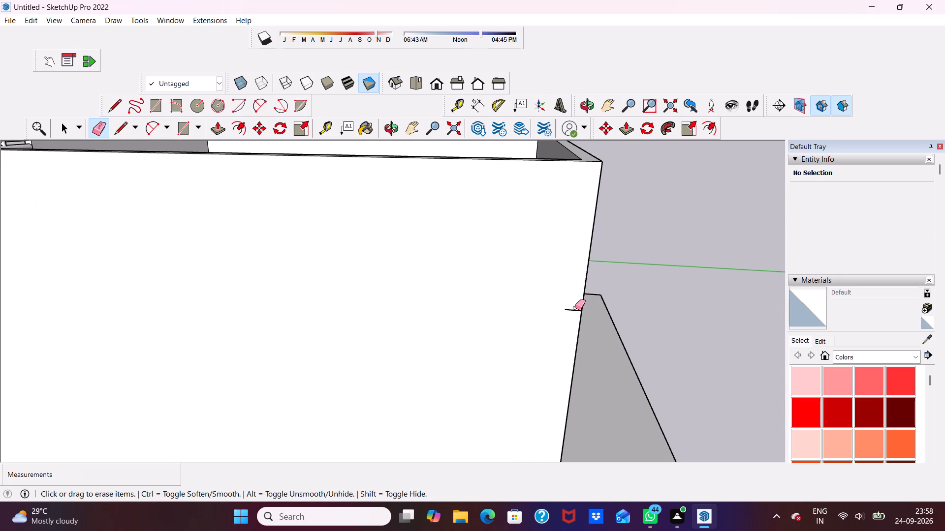
{"action": "left_click", "coordinate": [575, 311]}
{"action": "scroll", "coordinate": [569, 309], "scroll_direction": "down", "scroll_amount": 10}
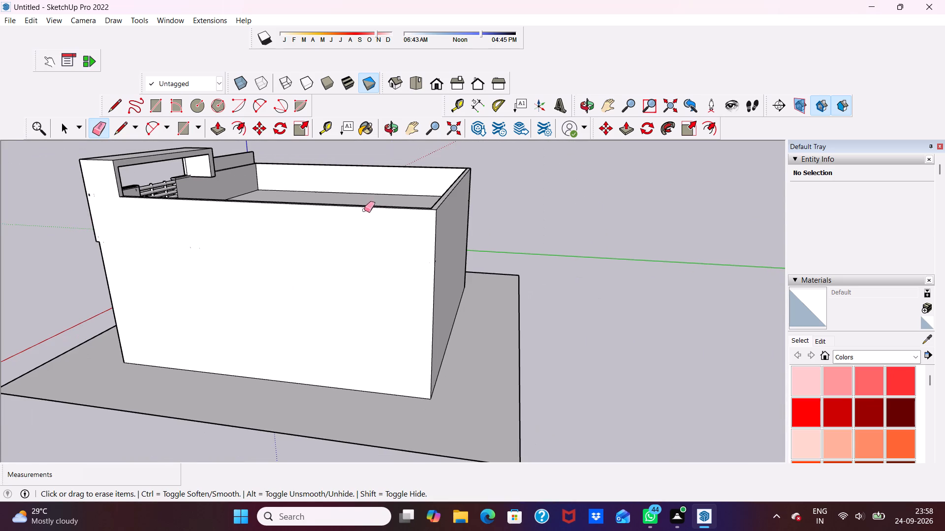
Examine the front elevation from several angles, including the terrace parapet, the balcony and the large projecting wall panel.
{"action": "key", "text": "space"}
{"action": "scroll", "coordinate": [270, 233], "scroll_direction": "down", "scroll_amount": 1}
{"action": "middle_click_drag", "start_coordinate": [270, 233], "coordinate": [629, 201]}
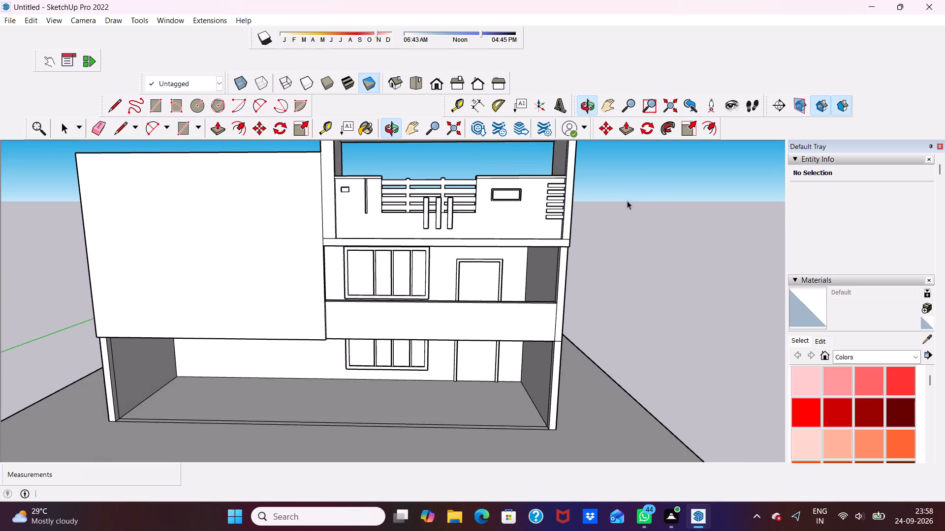
{"action": "scroll", "coordinate": [627, 201], "scroll_direction": "up", "scroll_amount": 2}
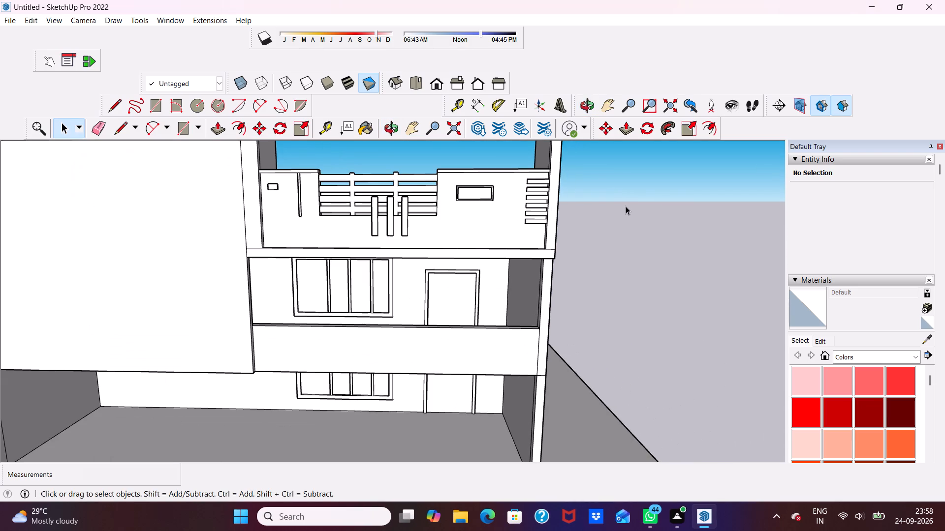
{"action": "scroll", "coordinate": [615, 183], "scroll_direction": "down", "scroll_amount": 4}
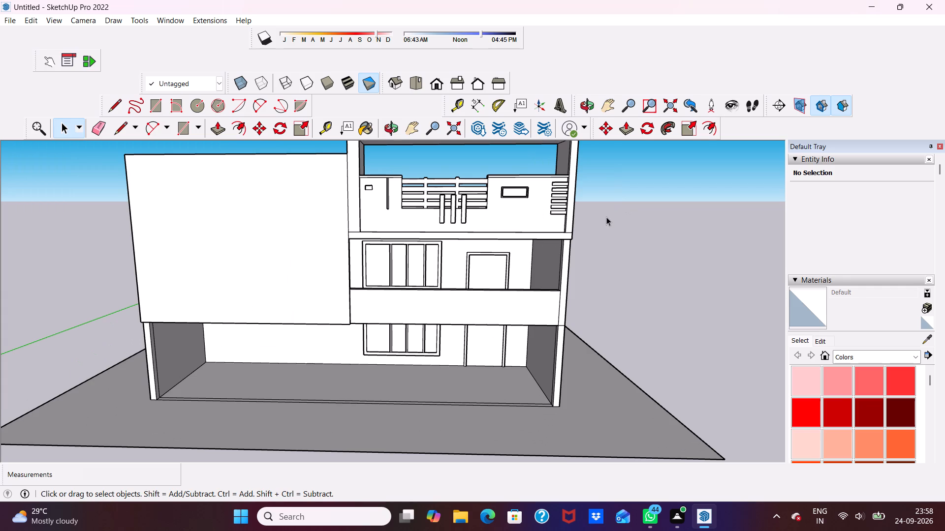
{"action": "scroll", "coordinate": [481, 207], "scroll_direction": "up", "scroll_amount": 4}
{"action": "scroll", "coordinate": [317, 196], "scroll_direction": "down", "scroll_amount": 4}
{"action": "middle_click_drag", "start_coordinate": [384, 210], "coordinate": [466, 258]}
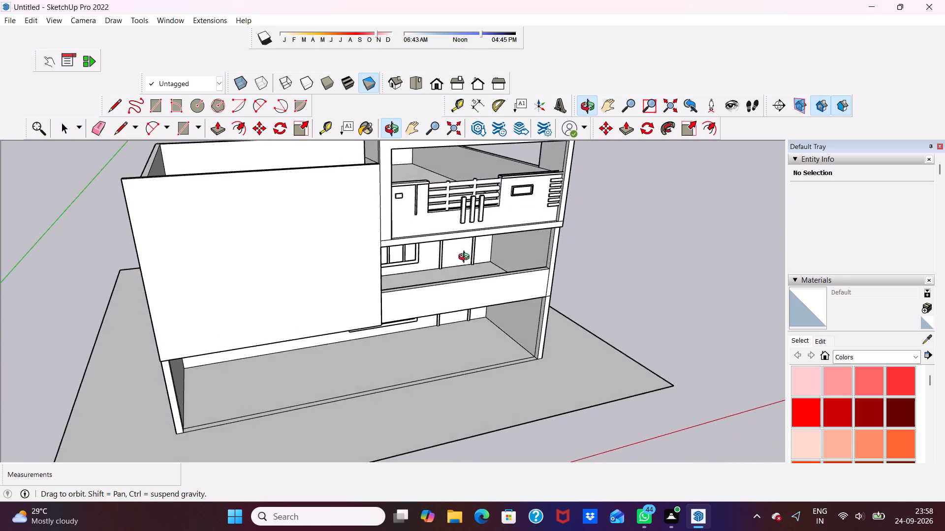
{"action": "middle_click_drag", "start_coordinate": [466, 258], "coordinate": [387, 251]}
{"action": "scroll", "coordinate": [387, 224], "scroll_direction": "up", "scroll_amount": 3}
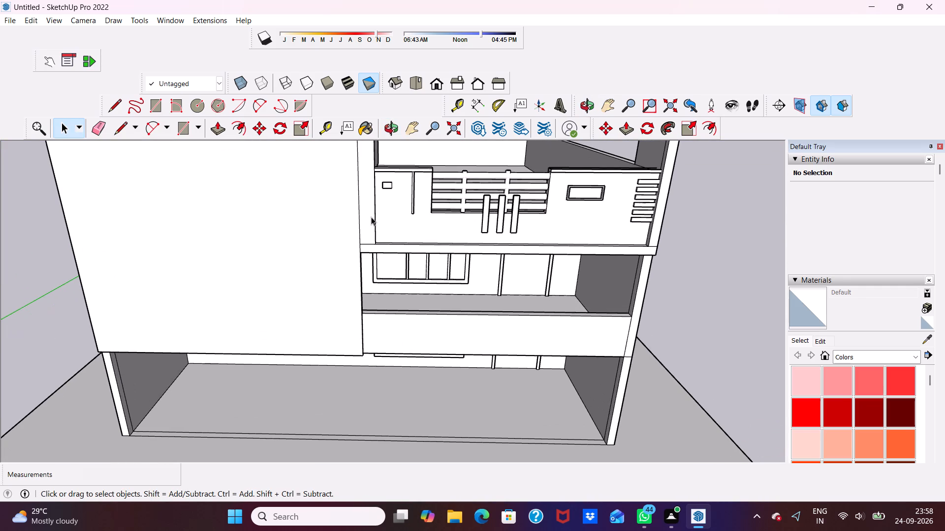
{"action": "scroll", "coordinate": [394, 202], "scroll_direction": "down", "scroll_amount": 1}
{"action": "middle_click_drag", "start_coordinate": [394, 202], "coordinate": [361, 244]}
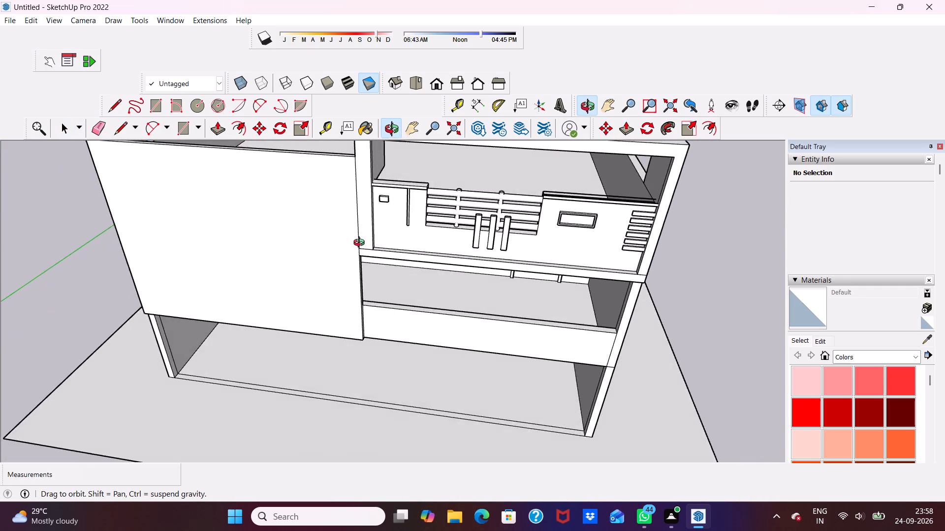
{"action": "middle_click_drag", "start_coordinate": [361, 244], "coordinate": [371, 174]}
{"action": "scroll", "coordinate": [371, 174], "scroll_direction": "up", "scroll_amount": 2}
{"action": "scroll", "coordinate": [370, 233], "scroll_direction": "up", "scroll_amount": 3}
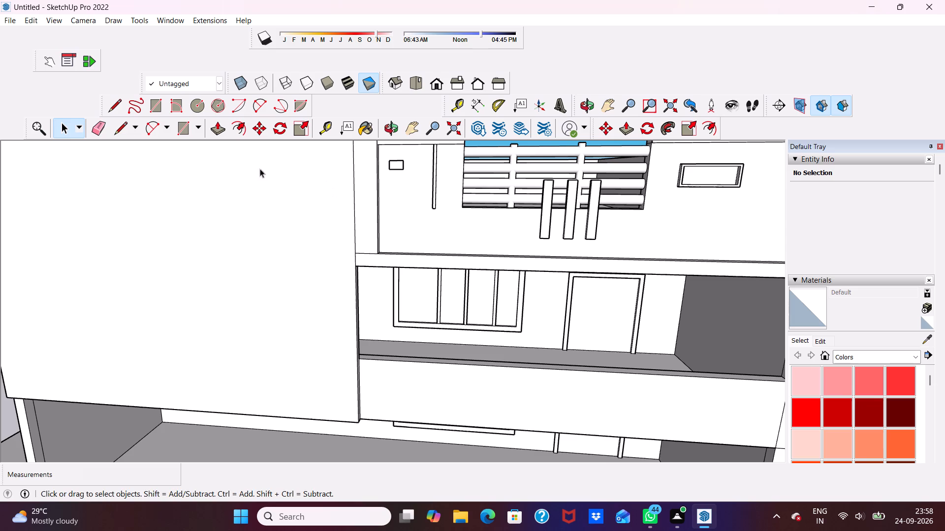
Erase the short seam lines at both lower corners of the rooftop frame, where its posts meet the bottom beam.
{"action": "left_click", "coordinate": [100, 128]}
{"action": "scroll", "coordinate": [370, 246], "scroll_direction": "up", "scroll_amount": 2}
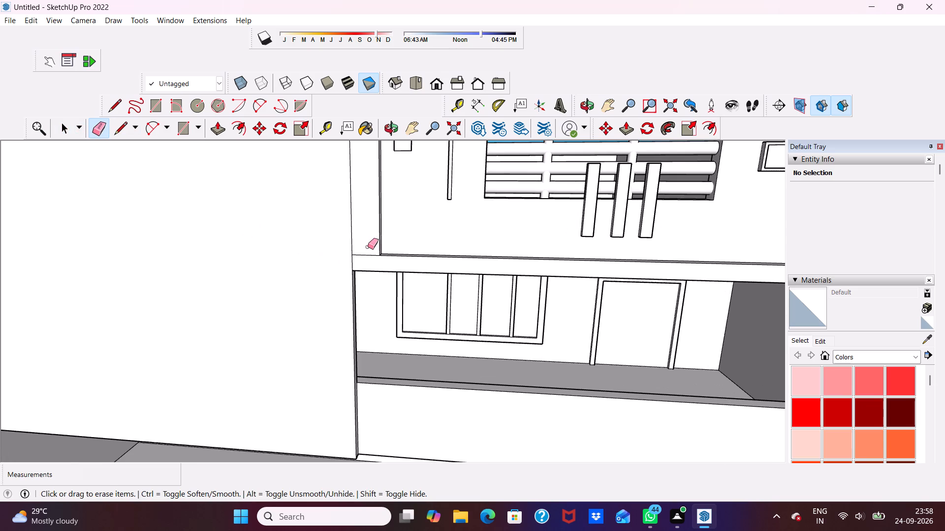
{"action": "left_click", "coordinate": [368, 255]}
{"action": "scroll", "coordinate": [366, 254], "scroll_direction": "down", "scroll_amount": 5}
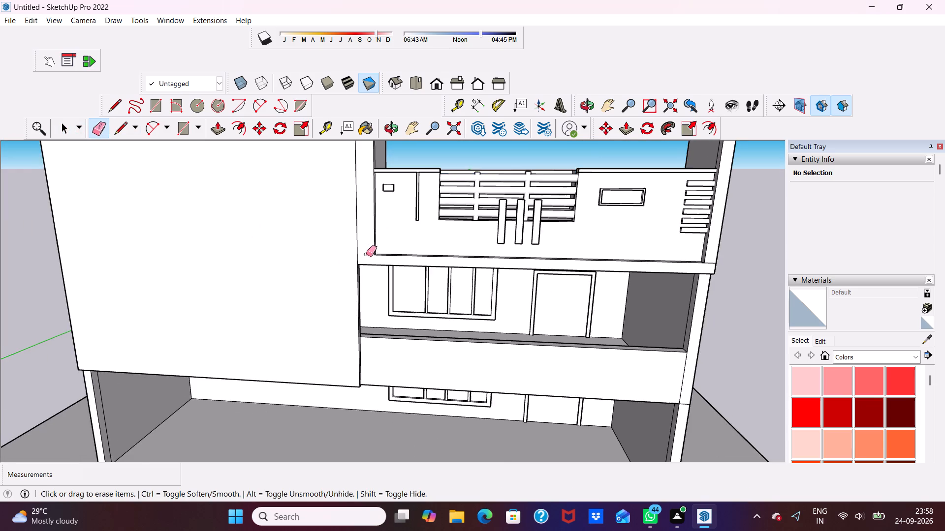
{"action": "middle_click_drag", "start_coordinate": [366, 254], "coordinate": [285, 273]}
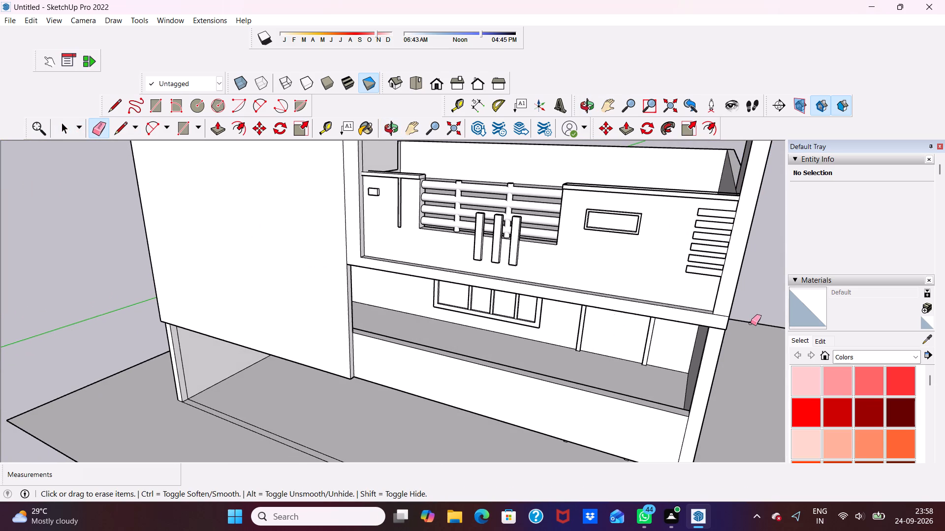
{"action": "scroll", "coordinate": [751, 323], "scroll_direction": "up", "scroll_amount": 4}
{"action": "left_click", "coordinate": [584, 274]}
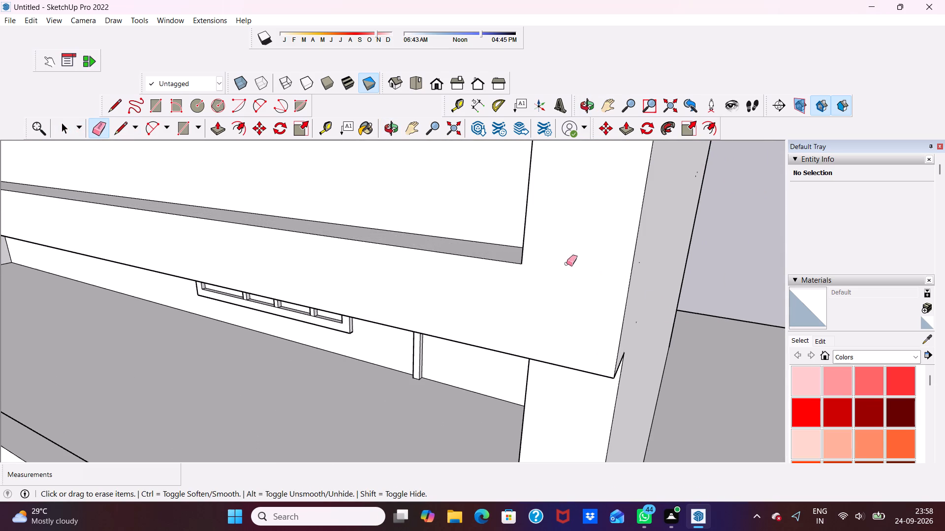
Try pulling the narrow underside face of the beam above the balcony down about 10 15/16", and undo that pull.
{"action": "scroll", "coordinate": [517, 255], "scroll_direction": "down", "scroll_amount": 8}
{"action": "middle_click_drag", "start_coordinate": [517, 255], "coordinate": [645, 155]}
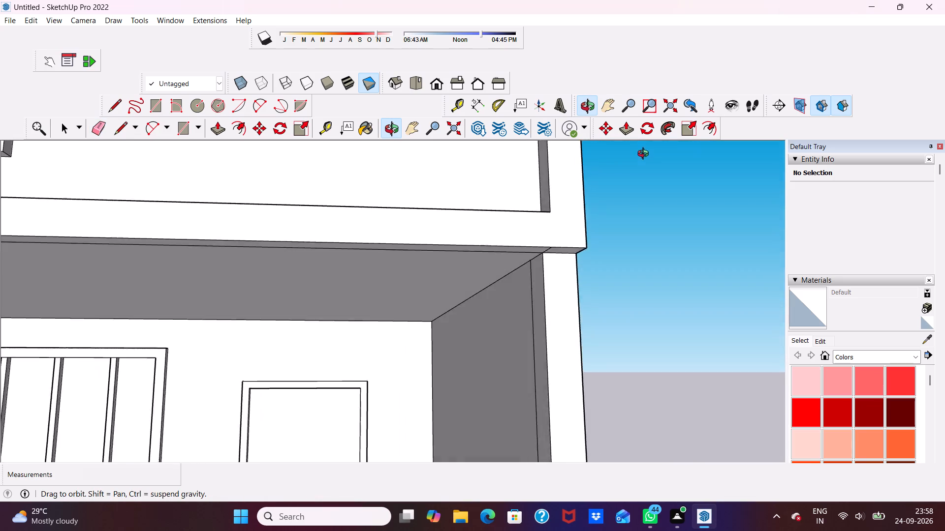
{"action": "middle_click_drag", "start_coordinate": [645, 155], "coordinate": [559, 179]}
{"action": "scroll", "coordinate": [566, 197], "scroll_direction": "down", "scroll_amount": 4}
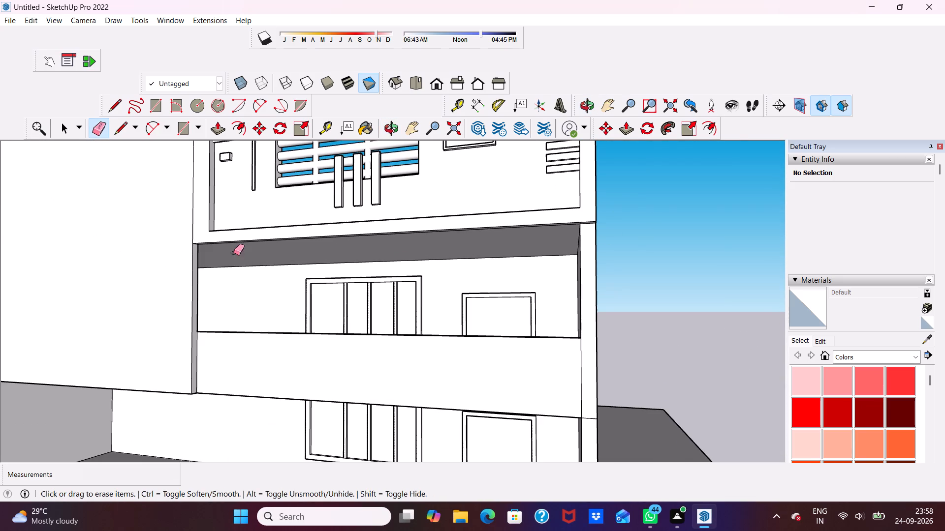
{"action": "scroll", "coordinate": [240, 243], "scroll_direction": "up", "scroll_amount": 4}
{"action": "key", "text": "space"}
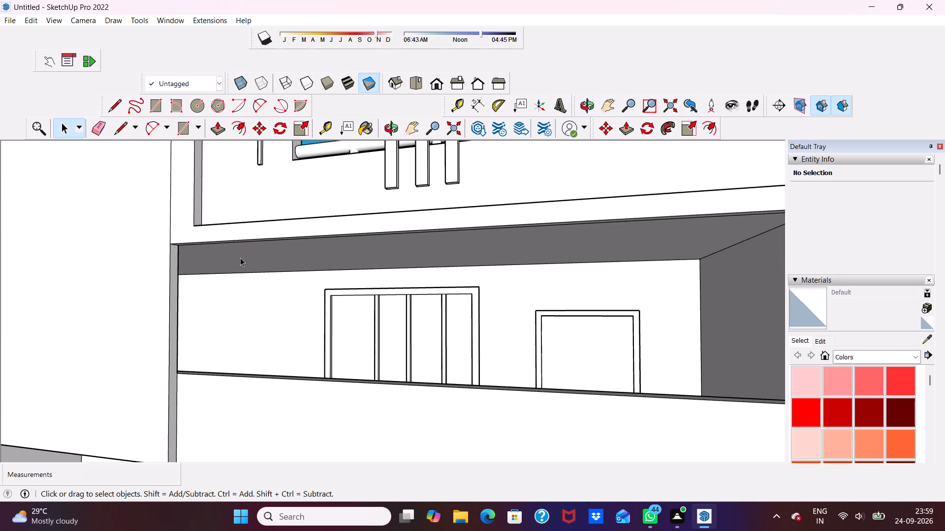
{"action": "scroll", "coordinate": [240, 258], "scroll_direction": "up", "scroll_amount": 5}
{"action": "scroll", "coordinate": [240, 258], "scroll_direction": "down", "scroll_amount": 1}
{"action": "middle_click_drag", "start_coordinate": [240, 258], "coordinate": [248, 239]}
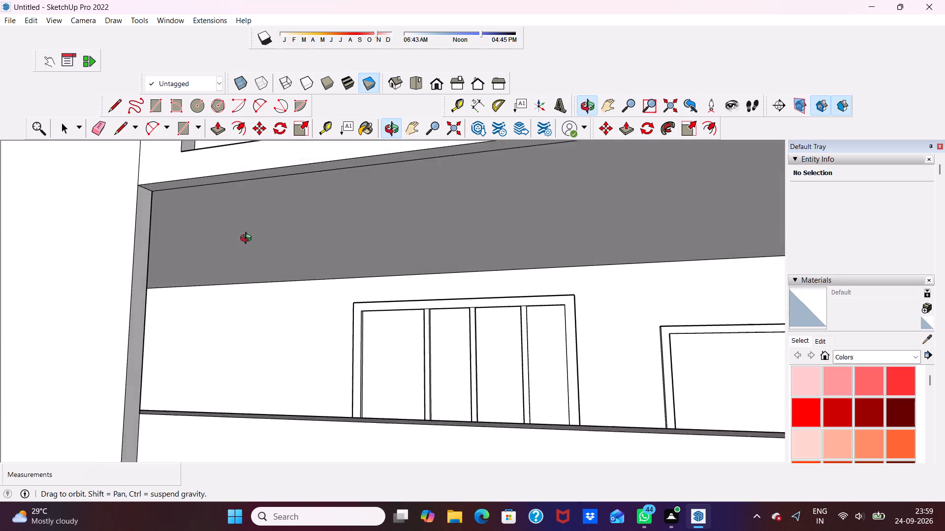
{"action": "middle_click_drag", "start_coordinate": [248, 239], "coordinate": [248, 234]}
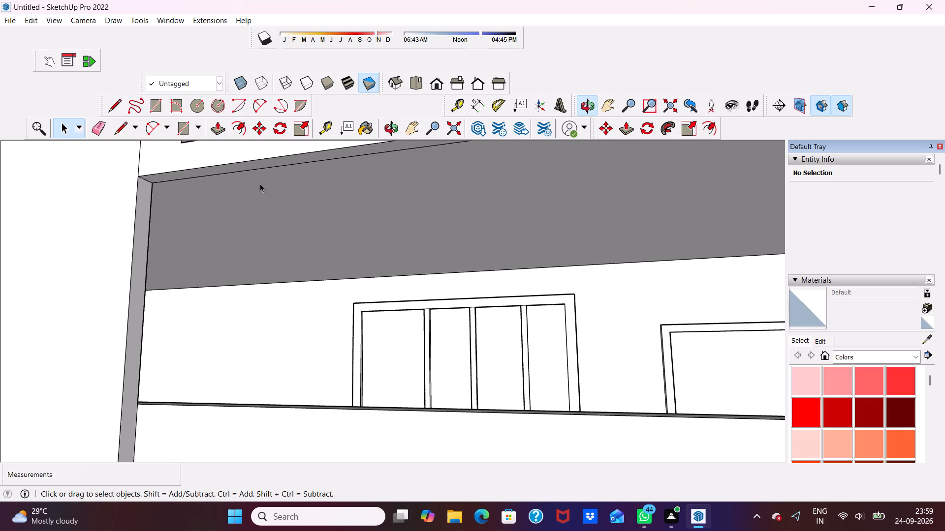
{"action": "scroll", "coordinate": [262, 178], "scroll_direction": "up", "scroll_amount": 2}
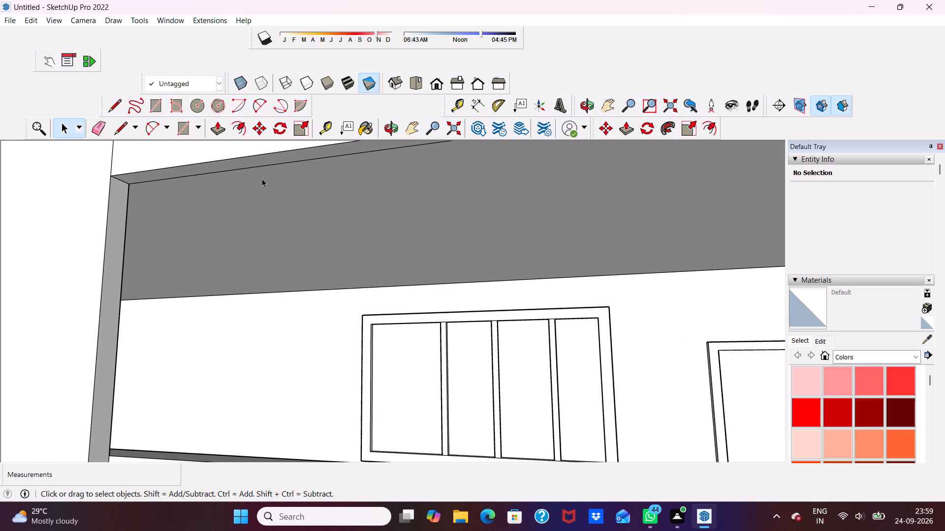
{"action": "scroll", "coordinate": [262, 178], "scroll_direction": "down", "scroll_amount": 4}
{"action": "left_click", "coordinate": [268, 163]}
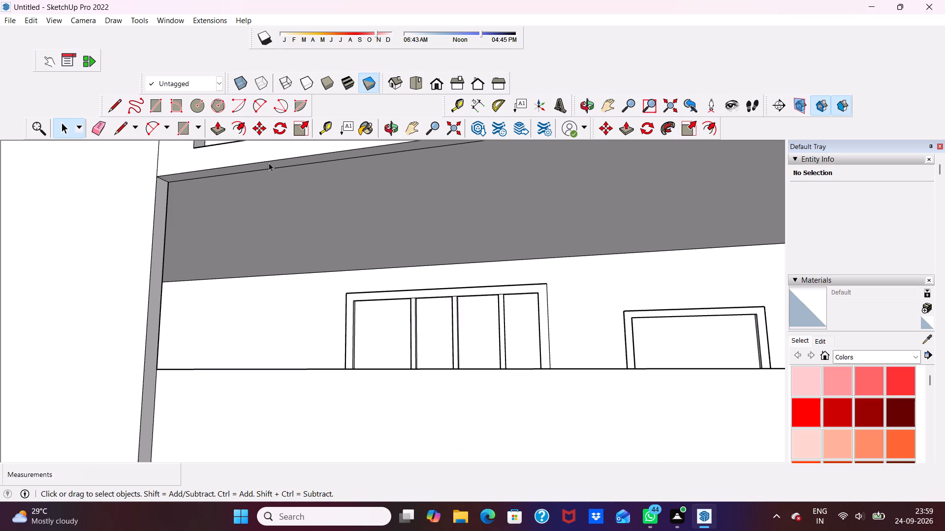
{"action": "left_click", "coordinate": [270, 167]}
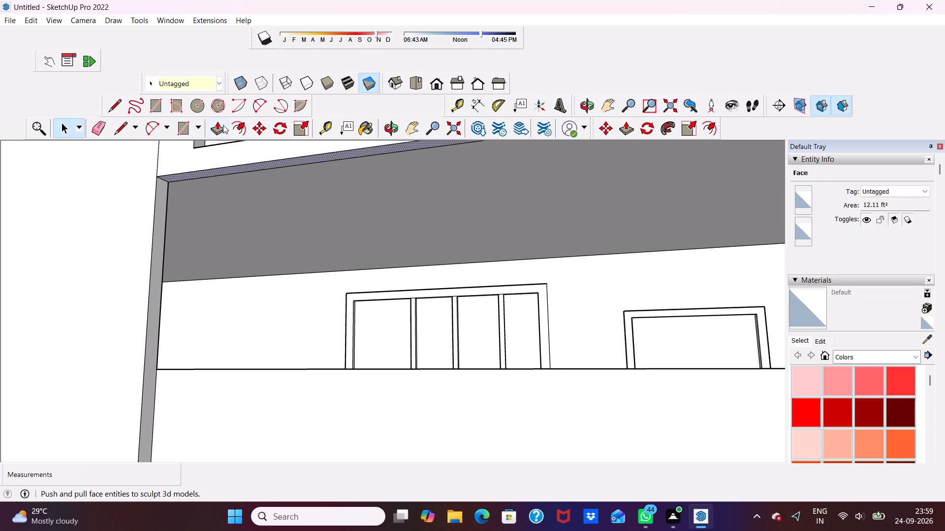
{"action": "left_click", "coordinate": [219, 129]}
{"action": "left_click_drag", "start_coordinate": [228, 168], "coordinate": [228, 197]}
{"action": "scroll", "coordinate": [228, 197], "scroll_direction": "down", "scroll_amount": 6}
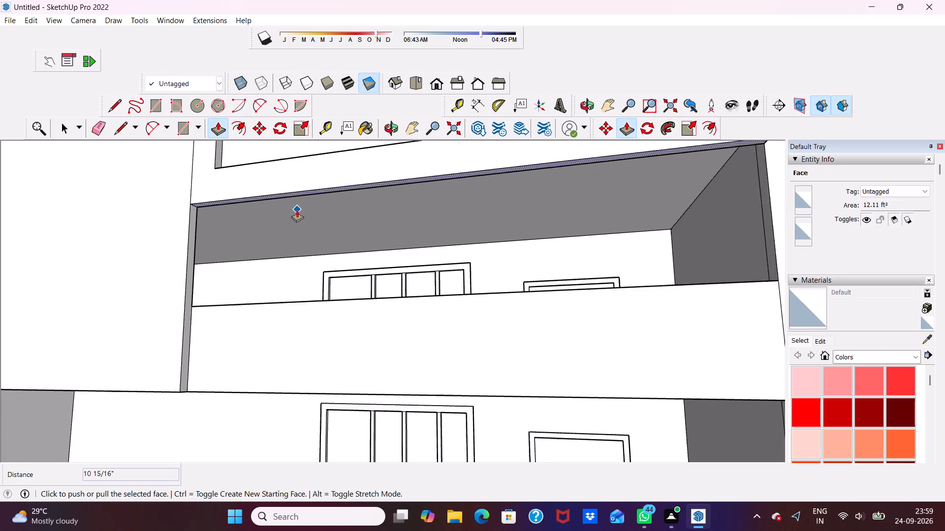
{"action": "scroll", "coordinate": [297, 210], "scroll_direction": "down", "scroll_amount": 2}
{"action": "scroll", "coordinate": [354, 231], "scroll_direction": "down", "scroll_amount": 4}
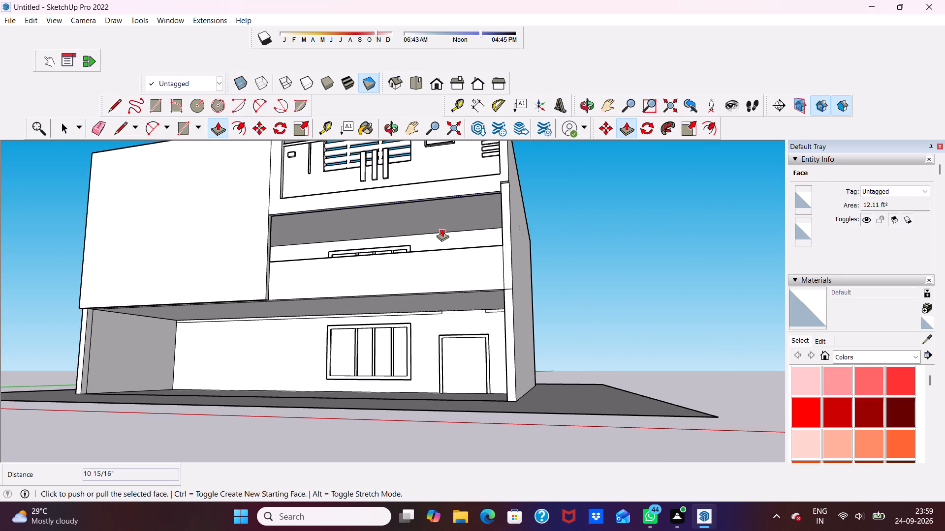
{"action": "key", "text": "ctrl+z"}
Pull the narrow underside face of the beam above the balcony down about 1' 4 1/2".
{"action": "scroll", "coordinate": [329, 163], "scroll_direction": "up", "scroll_amount": 2}
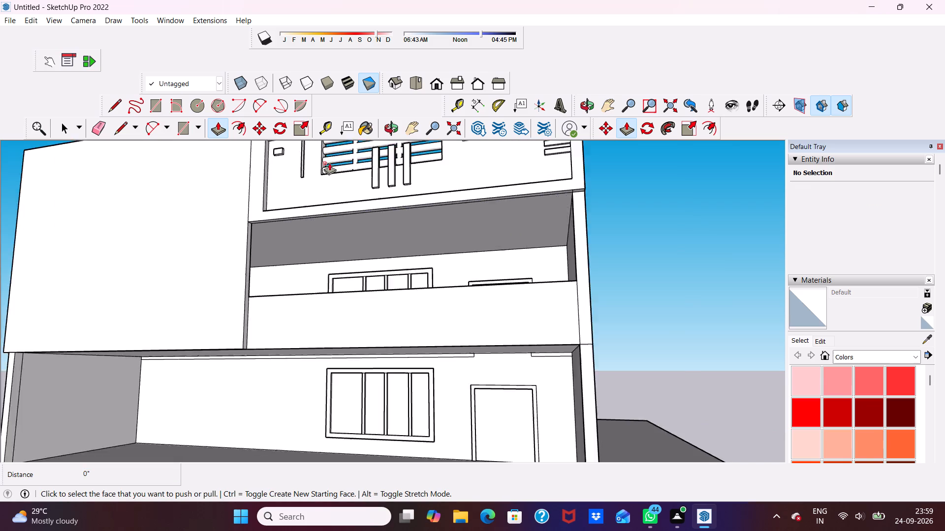
{"action": "scroll", "coordinate": [329, 163], "scroll_direction": "up", "scroll_amount": 11}
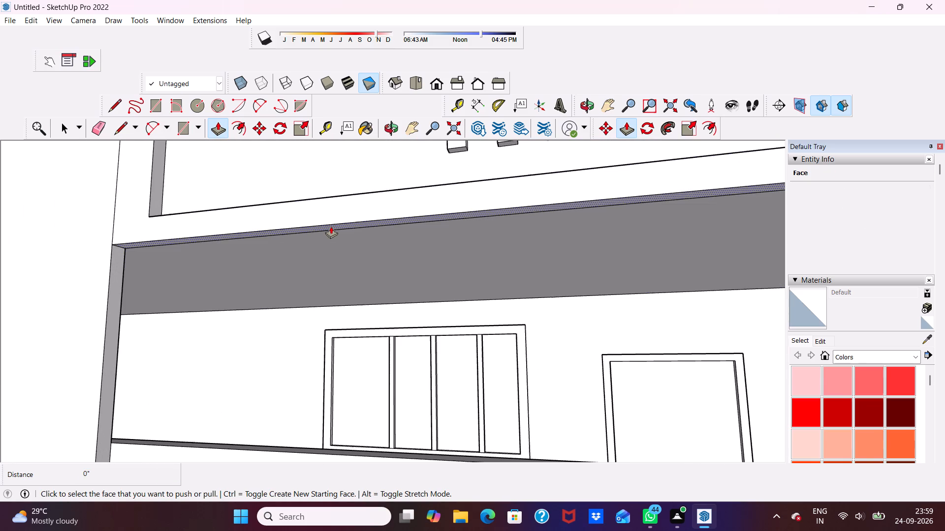
{"action": "left_click_drag", "start_coordinate": [331, 226], "coordinate": [330, 277]}
{"action": "scroll", "coordinate": [330, 277], "scroll_direction": "down", "scroll_amount": 4}
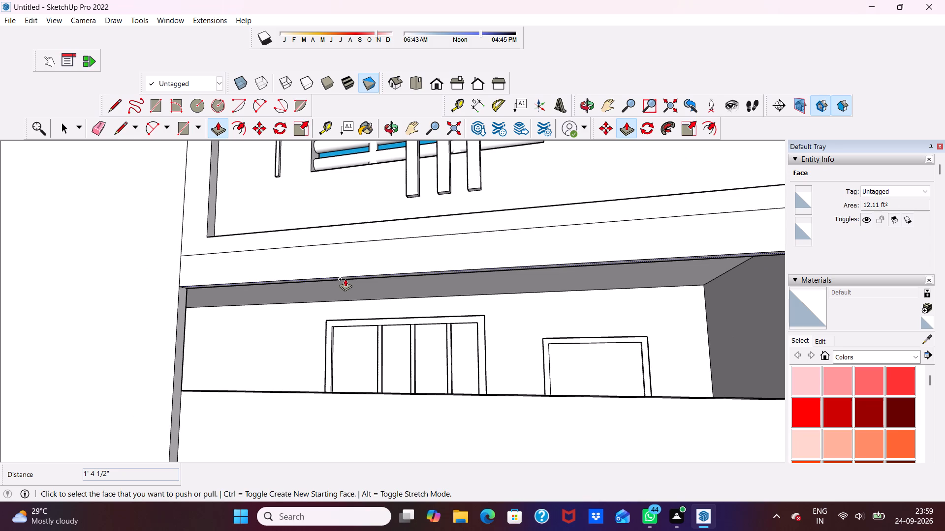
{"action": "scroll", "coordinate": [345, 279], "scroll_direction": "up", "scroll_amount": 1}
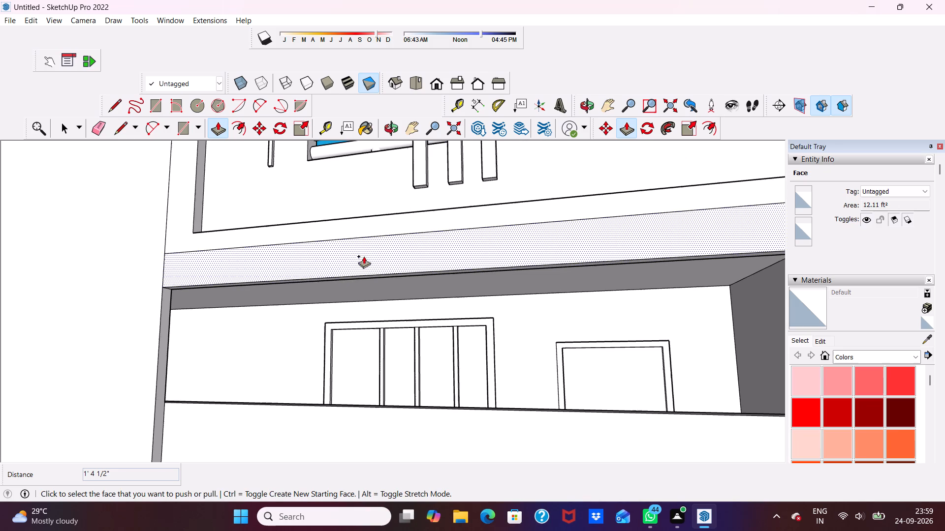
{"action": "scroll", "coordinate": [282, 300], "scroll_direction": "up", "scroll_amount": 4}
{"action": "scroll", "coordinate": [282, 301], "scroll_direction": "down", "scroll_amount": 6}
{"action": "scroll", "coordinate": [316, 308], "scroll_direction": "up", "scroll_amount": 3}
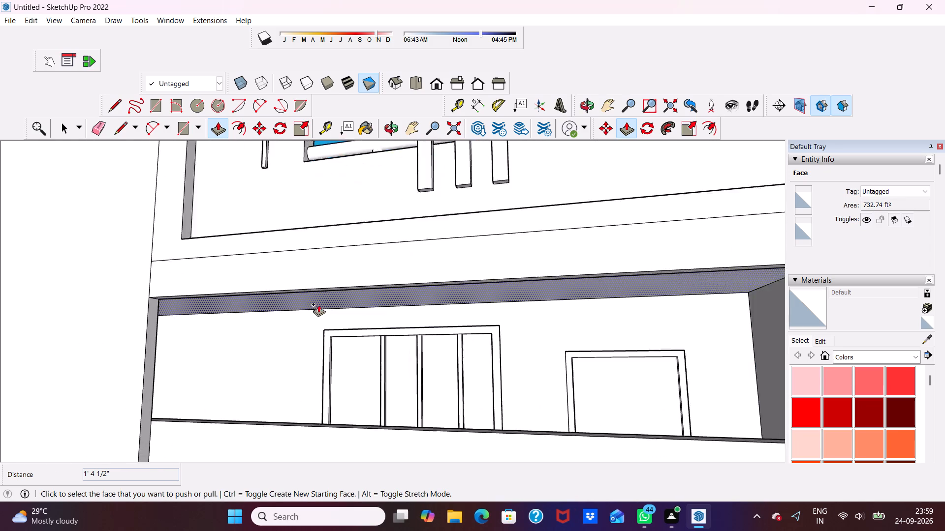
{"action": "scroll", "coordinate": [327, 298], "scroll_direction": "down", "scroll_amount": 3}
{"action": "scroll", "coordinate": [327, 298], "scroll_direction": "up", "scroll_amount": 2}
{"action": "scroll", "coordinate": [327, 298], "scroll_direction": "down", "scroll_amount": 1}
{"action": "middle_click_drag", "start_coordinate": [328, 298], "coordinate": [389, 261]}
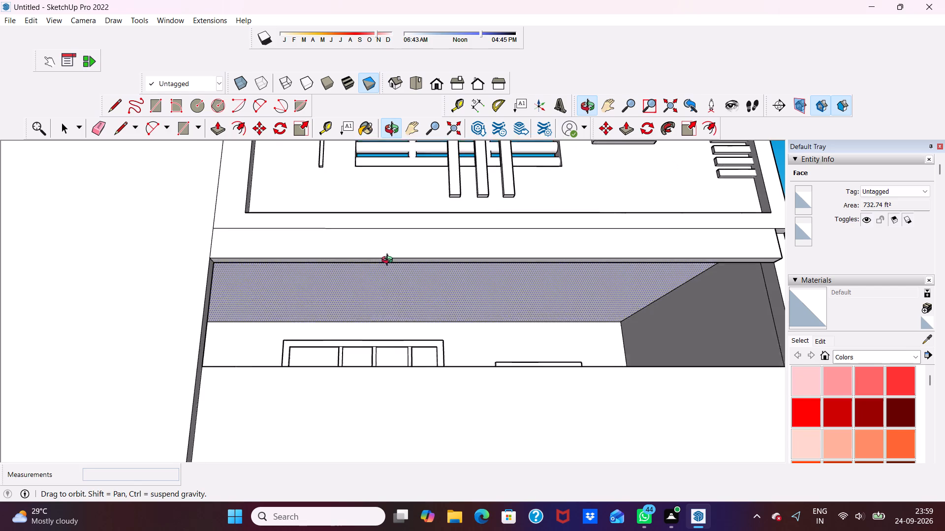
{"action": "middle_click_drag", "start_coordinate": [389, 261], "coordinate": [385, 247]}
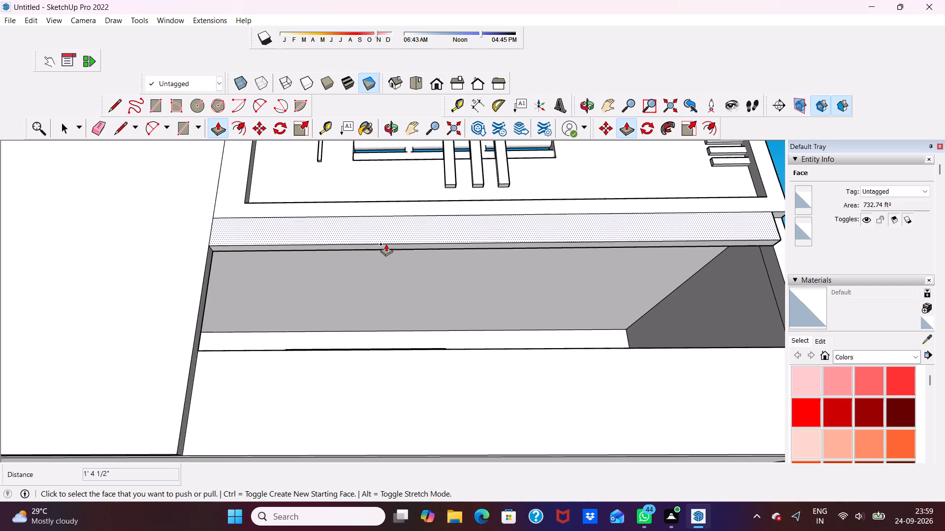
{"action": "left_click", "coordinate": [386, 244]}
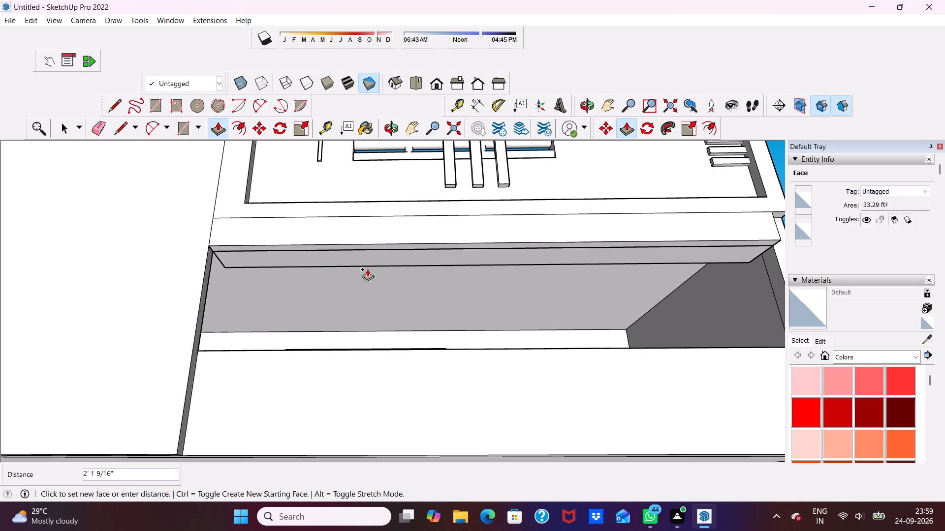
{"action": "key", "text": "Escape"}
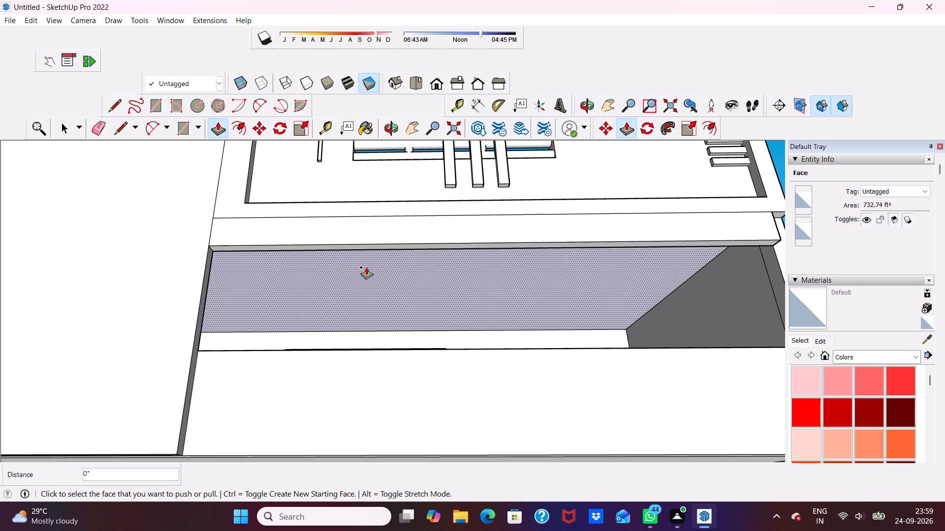
Pull the narrow underside face above the balcony down a further 1' 13/16" or so to add a second band.
{"action": "scroll", "coordinate": [354, 256], "scroll_direction": "up", "scroll_amount": 3}
{"action": "scroll", "coordinate": [276, 257], "scroll_direction": "up", "scroll_amount": 3}
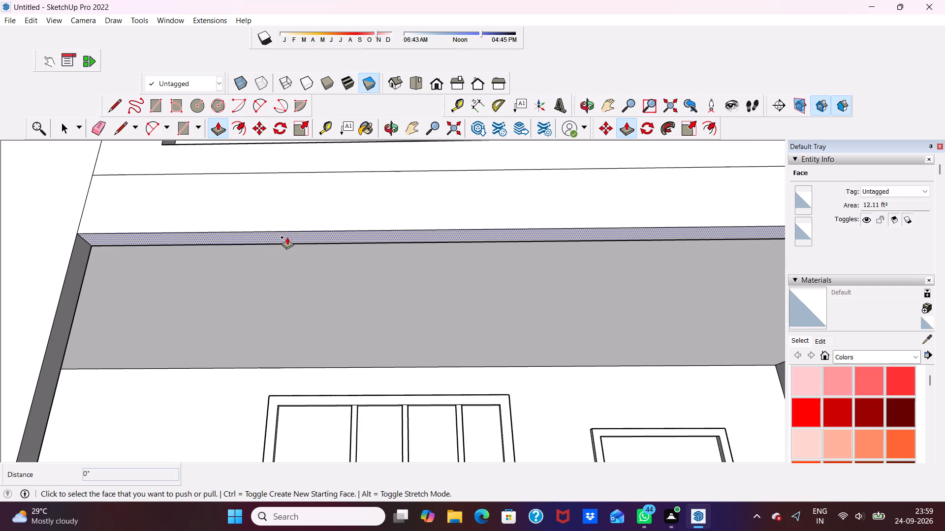
{"action": "left_click", "coordinate": [287, 237]}
{"action": "scroll", "coordinate": [285, 283], "scroll_direction": "down", "scroll_amount": 3}
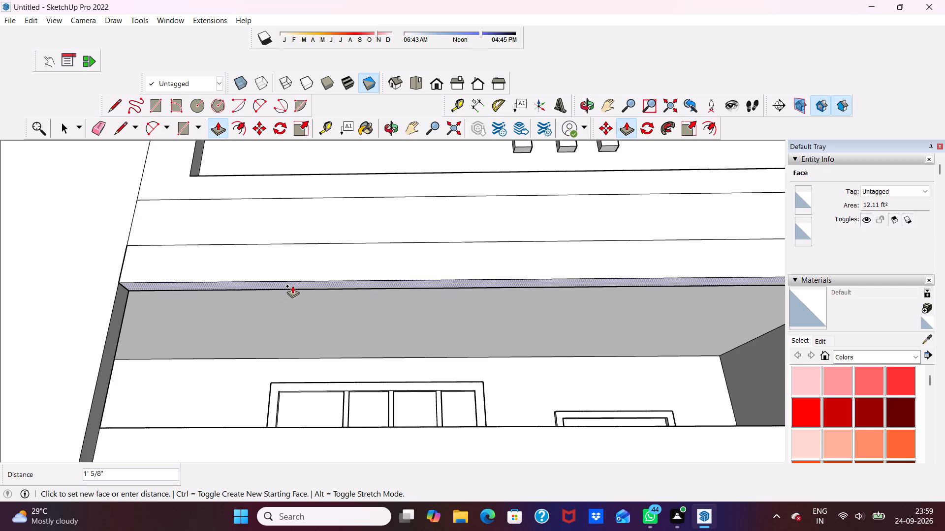
{"action": "left_click", "coordinate": [291, 286]}
{"action": "scroll", "coordinate": [291, 286], "scroll_direction": "down", "scroll_amount": 4}
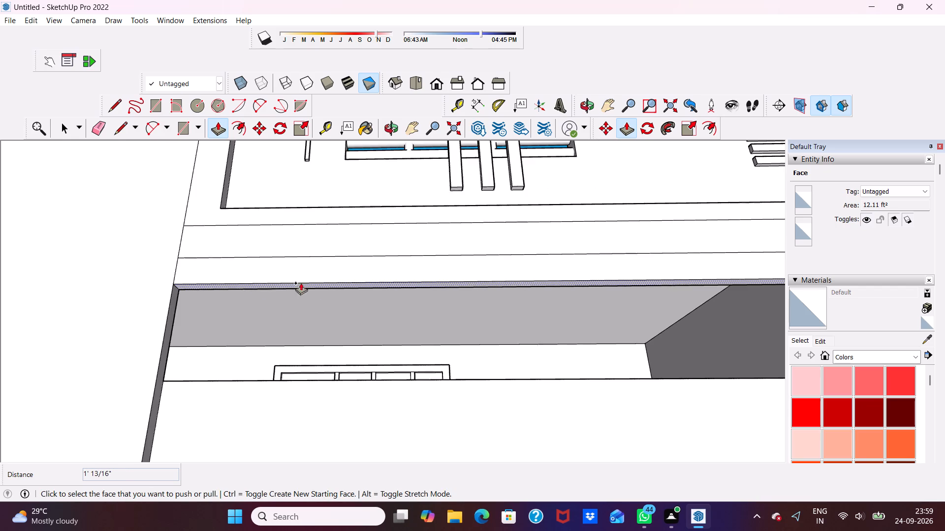
Push/Pull the front face of the rooftop frame outward by 2".
{"action": "middle_click_drag", "start_coordinate": [325, 285], "coordinate": [314, 363]}
{"action": "scroll", "coordinate": [316, 356], "scroll_direction": "up", "scroll_amount": 1}
{"action": "scroll", "coordinate": [317, 348], "scroll_direction": "down", "scroll_amount": 8}
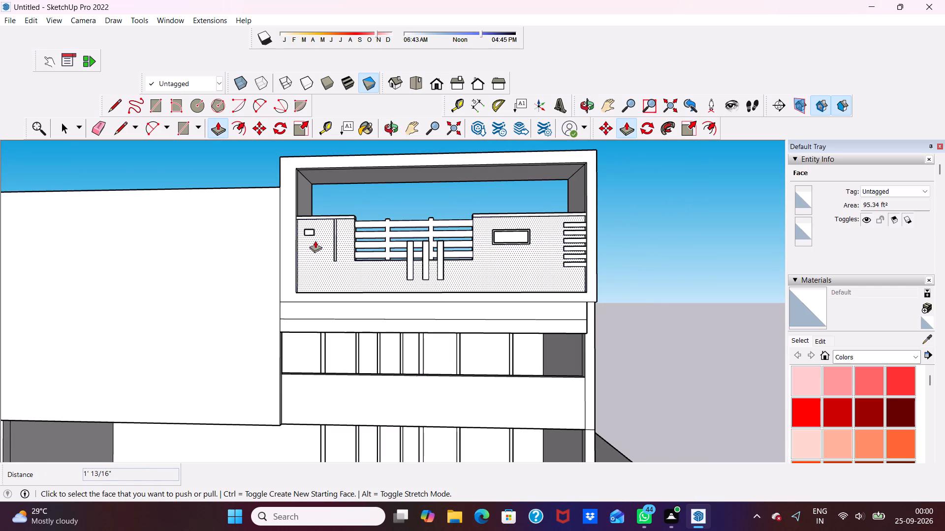
{"action": "key", "text": "Escape"}
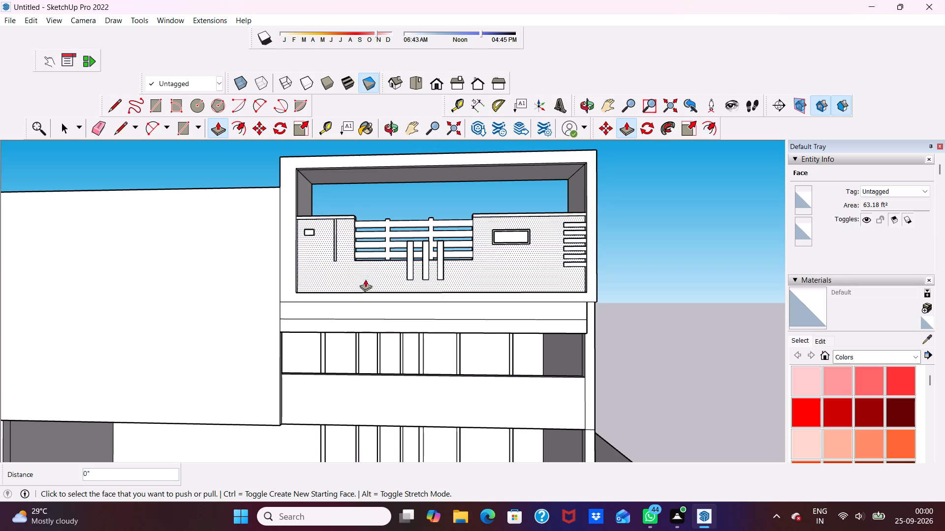
{"action": "scroll", "coordinate": [377, 288], "scroll_direction": "up", "scroll_amount": 1}
{"action": "middle_click_drag", "start_coordinate": [397, 323], "coordinate": [431, 270]}
{"action": "scroll", "coordinate": [292, 268], "scroll_direction": "up", "scroll_amount": 5}
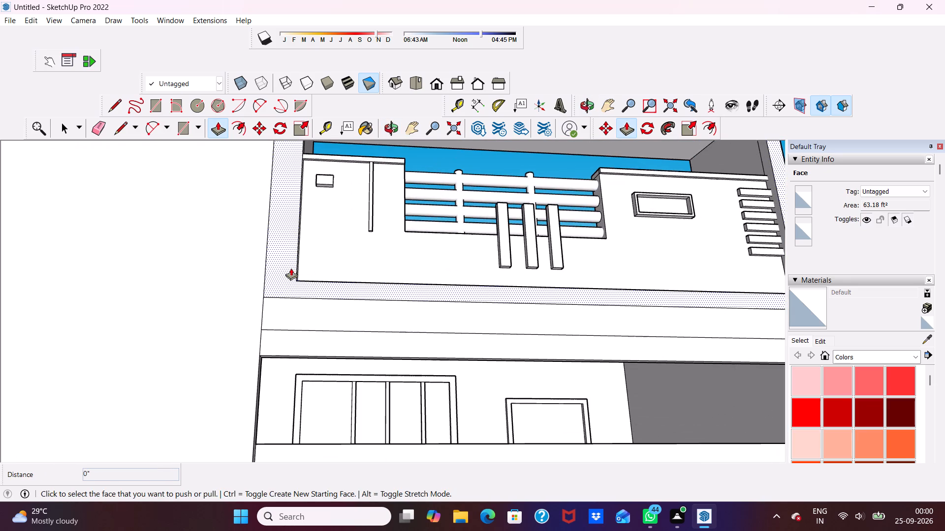
{"action": "left_click", "coordinate": [289, 278]}
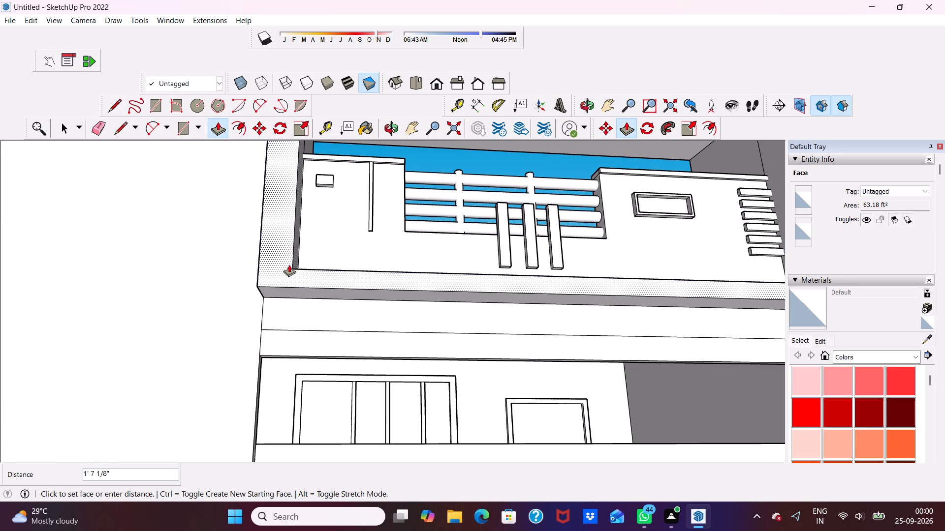
{"action": "key", "text": "2"}
{"action": "key", "text": "shift+quotedbl"}
{"action": "key", "text": "Return"}
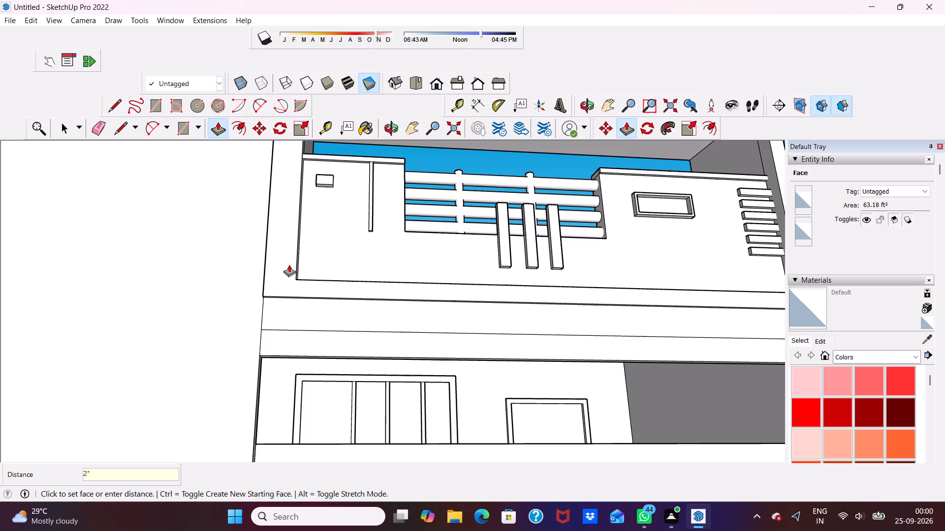
Pull the front face of the lower band above the balcony out 2", flush with the rooftop frame's front.
{"action": "middle_click_drag", "start_coordinate": [386, 273], "coordinate": [367, 341]}
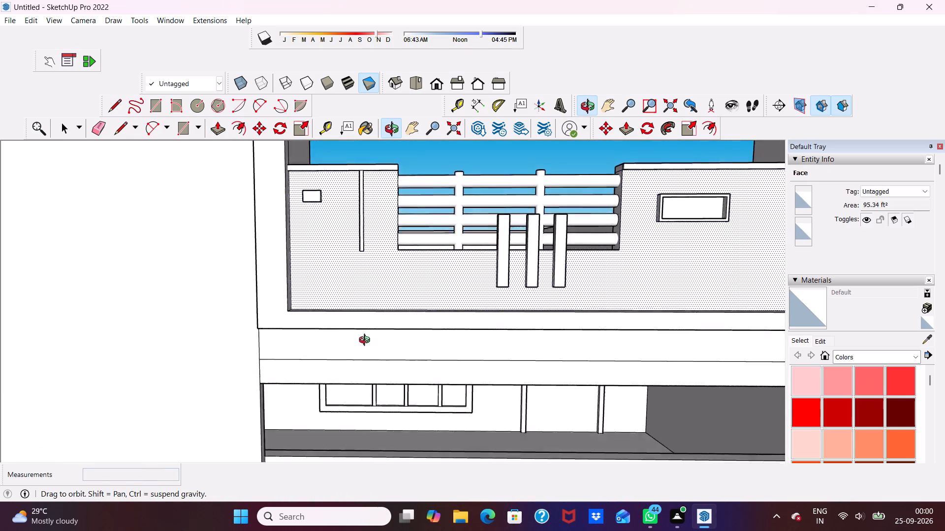
{"action": "middle_click_drag", "start_coordinate": [367, 341], "coordinate": [402, 311]}
{"action": "scroll", "coordinate": [381, 352], "scroll_direction": "up", "scroll_amount": 3}
{"action": "left_click", "coordinate": [375, 360]}
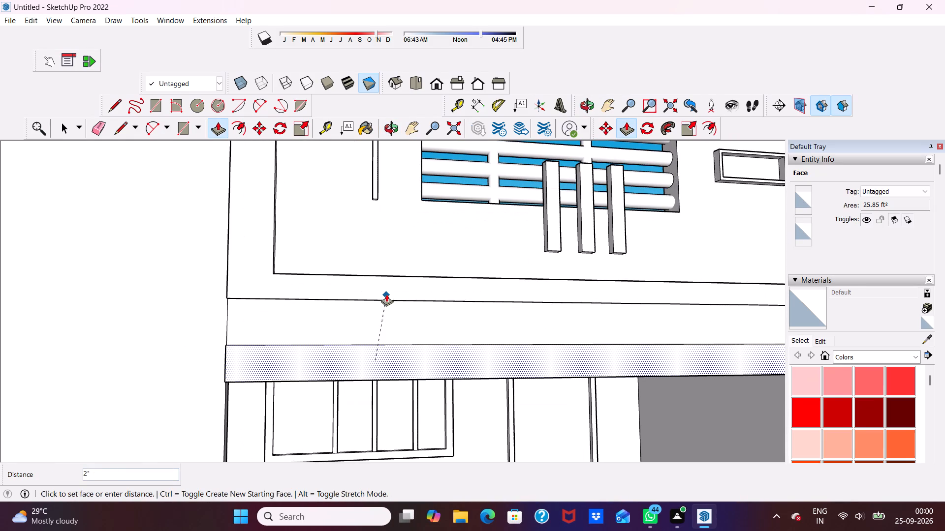
{"action": "left_click", "coordinate": [388, 291]}
{"action": "scroll", "coordinate": [369, 313], "scroll_direction": "down", "scroll_amount": 5}
{"action": "middle_click_drag", "start_coordinate": [368, 330], "coordinate": [322, 414]}
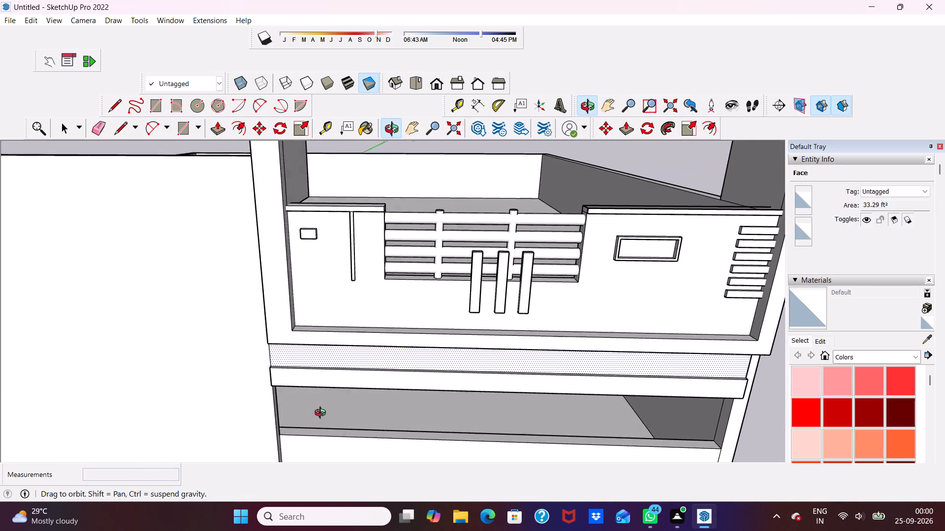
{"action": "middle_click_drag", "start_coordinate": [322, 414], "coordinate": [321, 413]}
{"action": "scroll", "coordinate": [343, 394], "scroll_direction": "up", "scroll_amount": 5}
{"action": "middle_click_drag", "start_coordinate": [341, 354], "coordinate": [366, 344]}
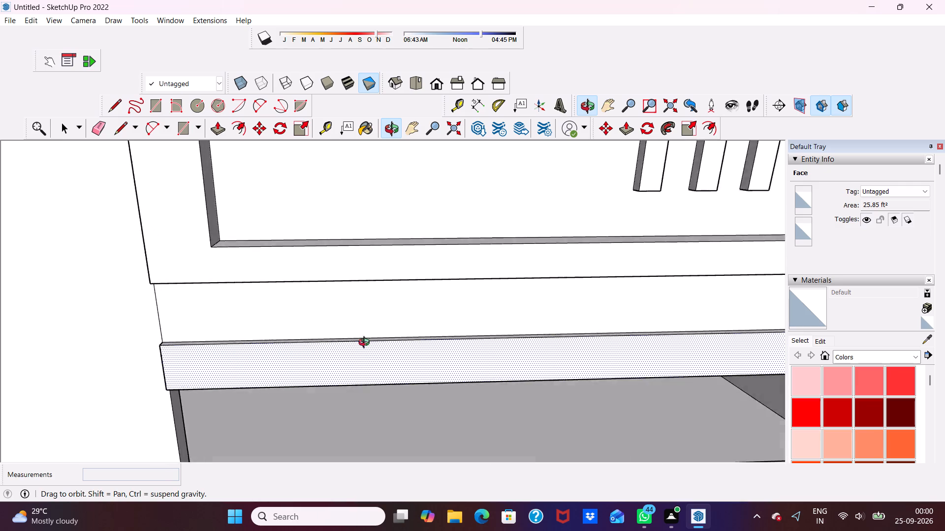
Undo the 2" pulls of the lower band above the balcony and of the rooftop frame's front face.
{"action": "middle_click_drag", "start_coordinate": [366, 344], "coordinate": [297, 275]}
{"action": "scroll", "coordinate": [295, 282], "scroll_direction": "up", "scroll_amount": 2}
{"action": "left_click", "coordinate": [288, 311]}
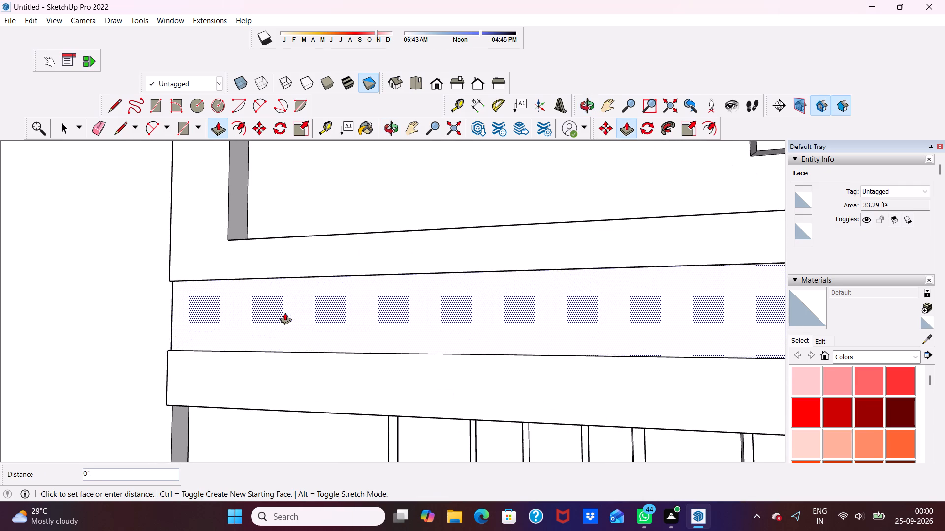
{"action": "key", "text": "ctrl+z"}
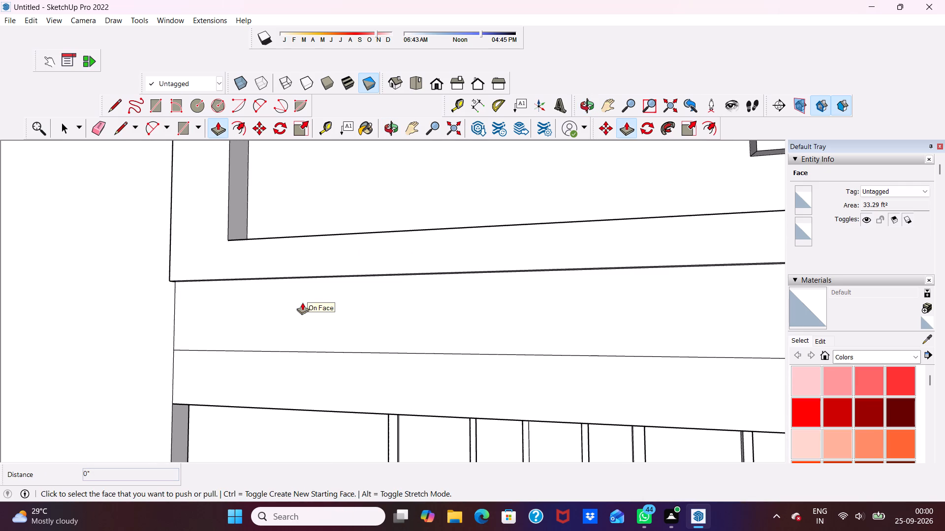
{"action": "key", "text": "ctrl+z"}
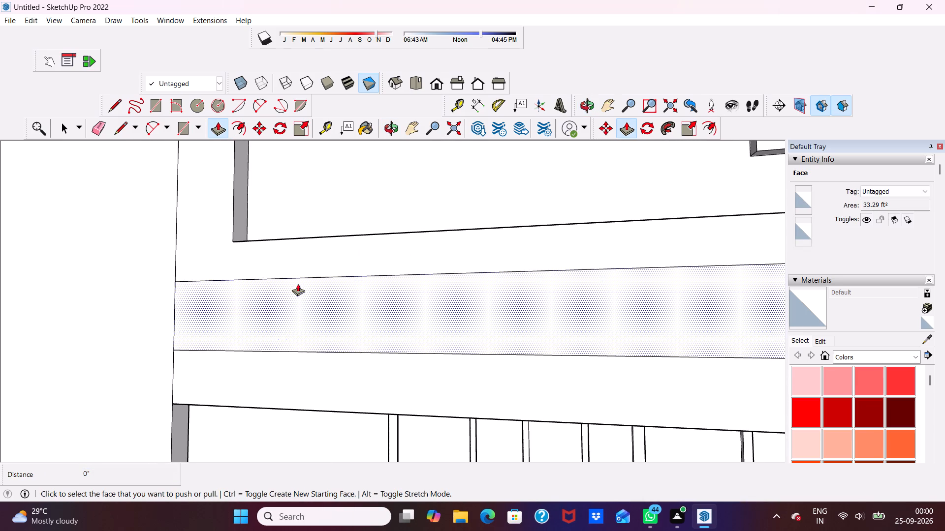
Push/Pull the front face of the rooftop frame outward by 3".
{"action": "left_click", "coordinate": [298, 249]}
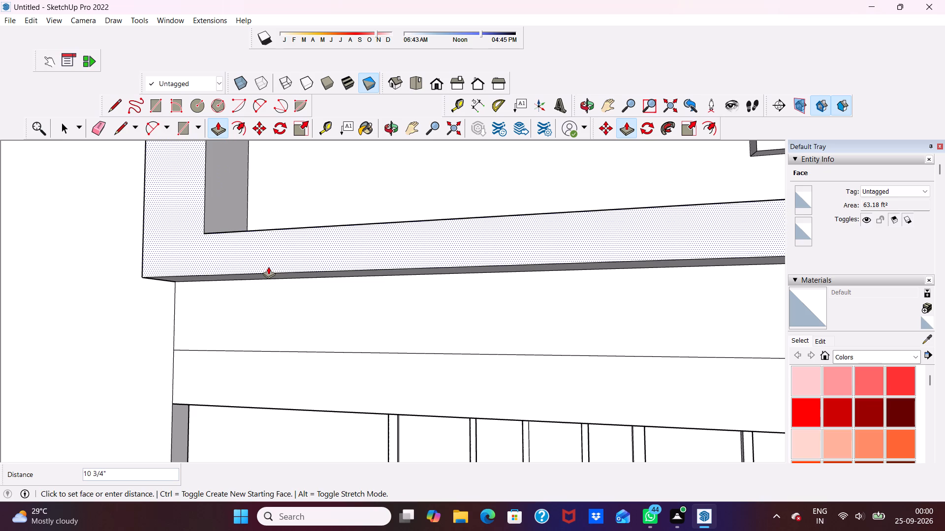
{"action": "key", "text": "3"}
{"action": "key", "text": "shift+quotedbl"}
{"action": "key", "text": "Return"}
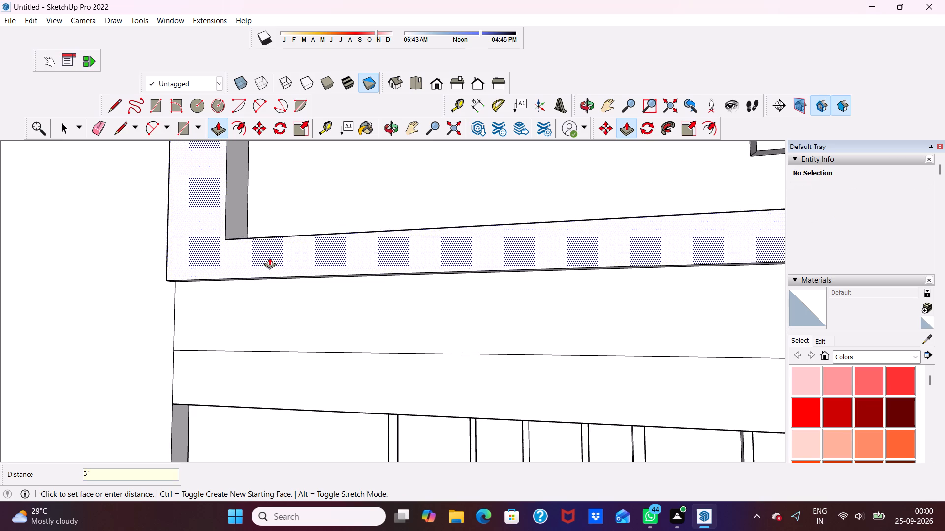
Pull the front face of the lower band above the balcony out 3", flush with the rooftop frame's front.
{"action": "scroll", "coordinate": [279, 301], "scroll_direction": "up", "scroll_amount": 6}
{"action": "scroll", "coordinate": [275, 307], "scroll_direction": "down", "scroll_amount": 1}
{"action": "middle_click_drag", "start_coordinate": [275, 307], "coordinate": [324, 234]}
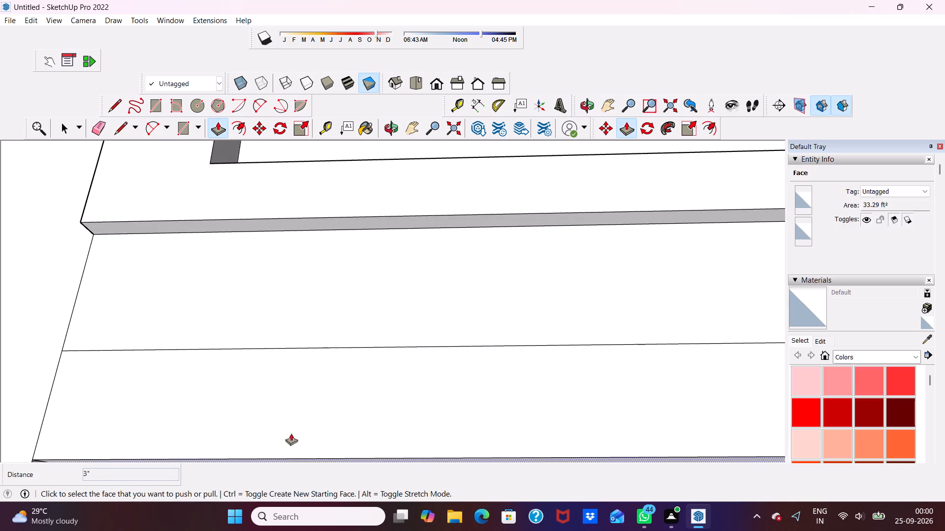
{"action": "left_click", "coordinate": [296, 395]}
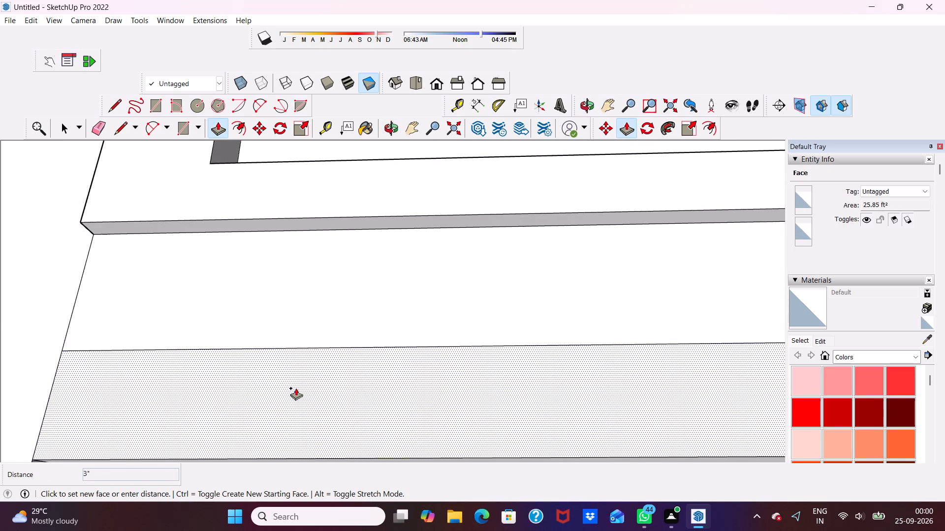
{"action": "scroll", "coordinate": [294, 319], "scroll_direction": "down", "scroll_amount": 4}
{"action": "scroll", "coordinate": [332, 208], "scroll_direction": "down", "scroll_amount": 6}
{"action": "scroll", "coordinate": [240, 285], "scroll_direction": "down", "scroll_amount": 4}
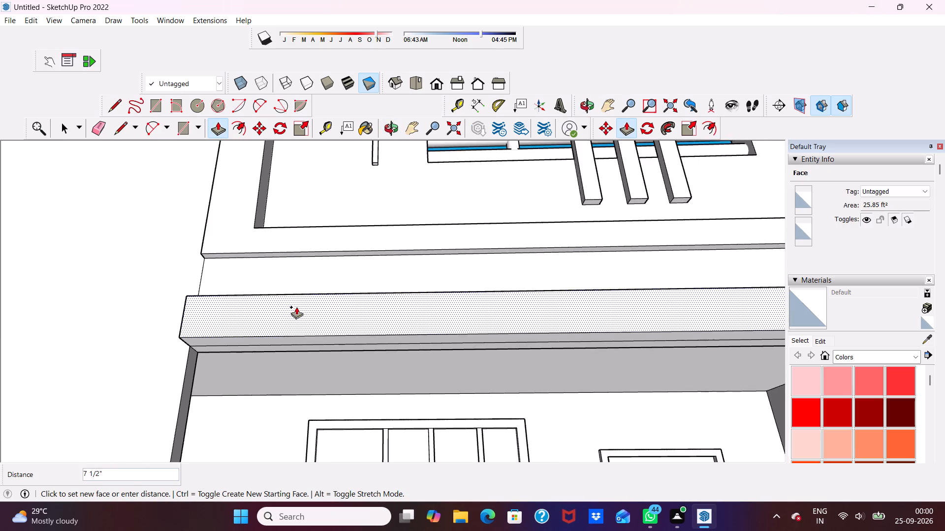
{"action": "middle_click_drag", "start_coordinate": [296, 307], "coordinate": [299, 348]}
{"action": "left_click", "coordinate": [324, 246]}
Push/Pull the recessed band between the rooftop frame and the lower band outward by 1".
{"action": "scroll", "coordinate": [321, 275], "scroll_direction": "down", "scroll_amount": 3}
{"action": "middle_click_drag", "start_coordinate": [321, 275], "coordinate": [534, 338]}
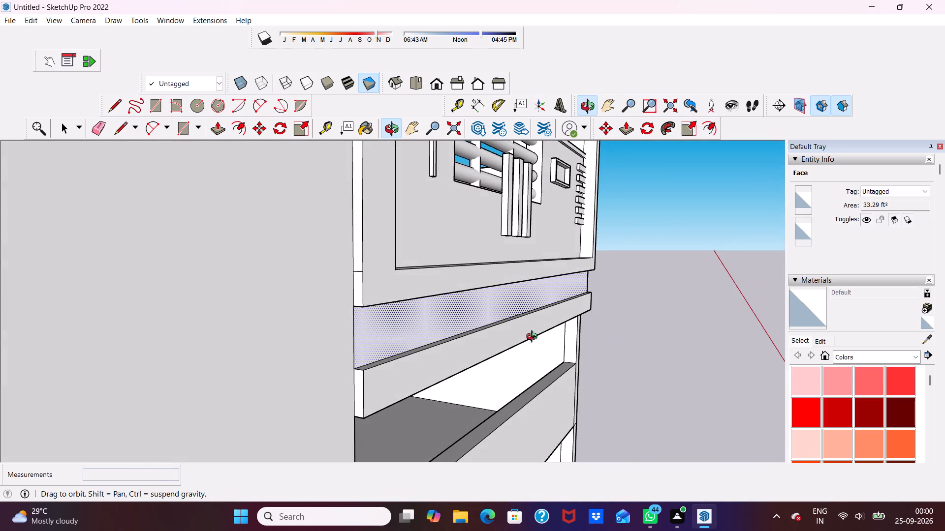
{"action": "middle_click_drag", "start_coordinate": [534, 338], "coordinate": [363, 368]}
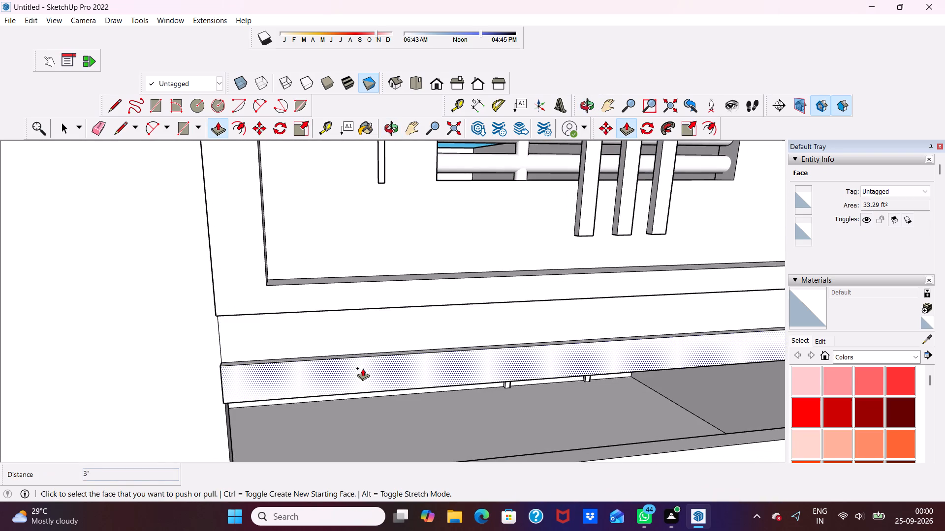
{"action": "scroll", "coordinate": [363, 363], "scroll_direction": "up", "scroll_amount": 5}
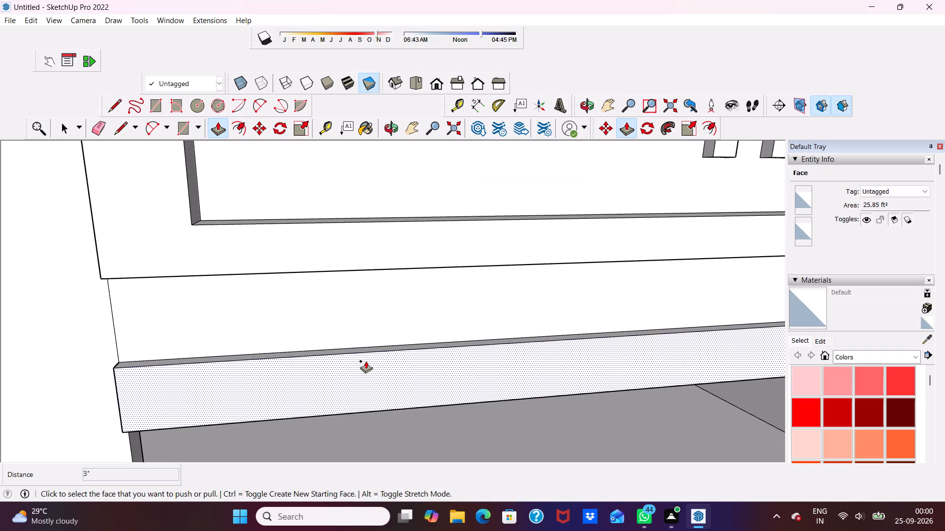
{"action": "left_click", "coordinate": [356, 319]}
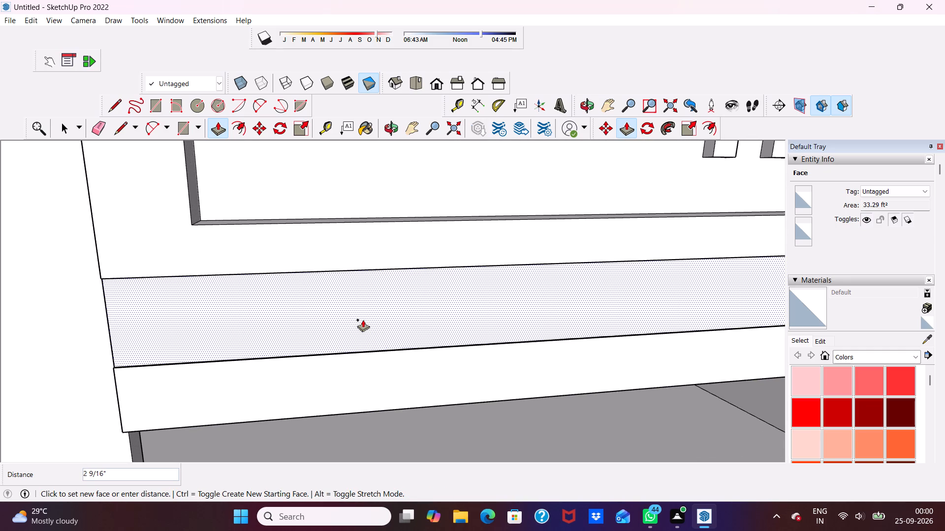
{"action": "key", "text": "1"}
{"action": "key", "text": "shift+quotedbl"}
{"action": "key", "text": "Return"}
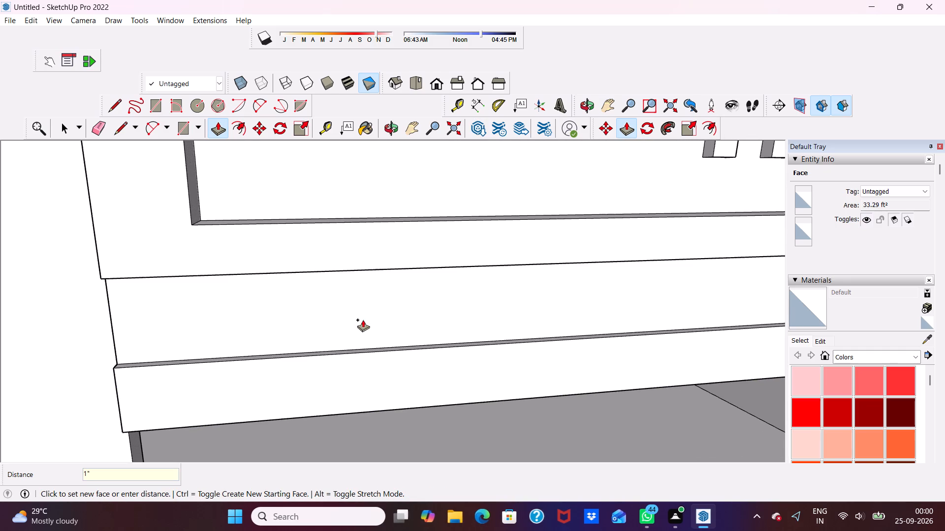
Examine the stepped bands below the rooftop frame from the side and in the standard front view.
{"action": "scroll", "coordinate": [393, 370], "scroll_direction": "down", "scroll_amount": 2}
{"action": "middle_click_drag", "start_coordinate": [377, 367], "coordinate": [593, 305]}
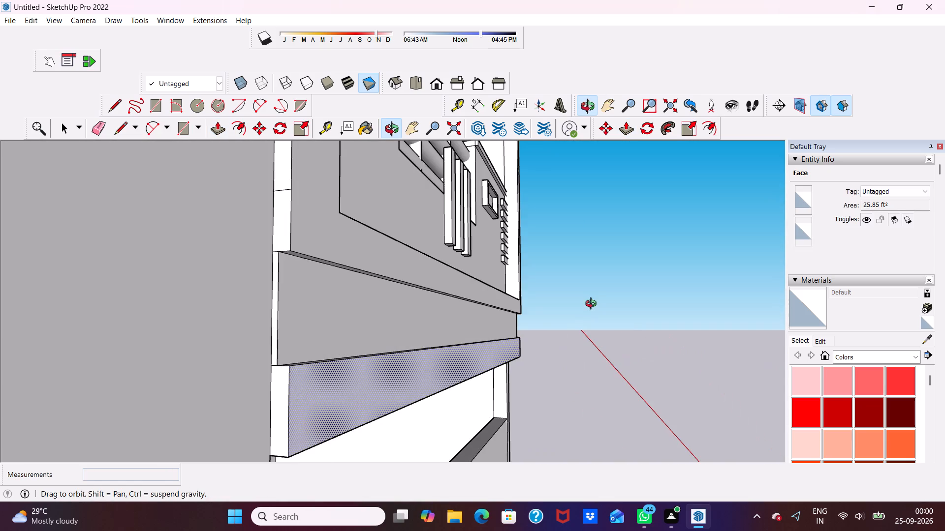
{"action": "middle_click_drag", "start_coordinate": [593, 305], "coordinate": [286, 338]}
{"action": "scroll", "coordinate": [278, 338], "scroll_direction": "up", "scroll_amount": 1}
{"action": "scroll", "coordinate": [279, 343], "scroll_direction": "down", "scroll_amount": 8}
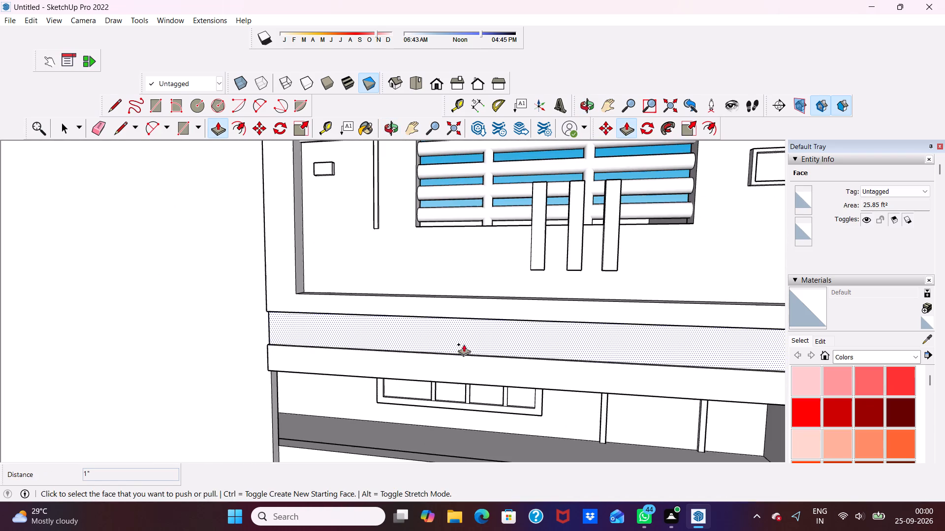
{"action": "middle_click_drag", "start_coordinate": [519, 348], "coordinate": [615, 323]}
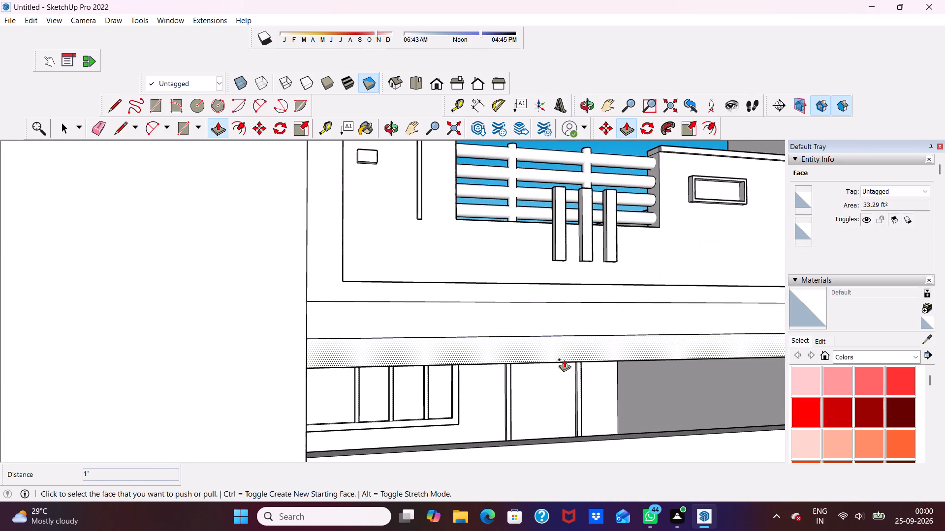
{"action": "key", "text": "space"}
{"action": "scroll", "coordinate": [484, 336], "scroll_direction": "down", "scroll_amount": 5}
{"action": "scroll", "coordinate": [485, 333], "scroll_direction": "up", "scroll_amount": 1}
{"action": "scroll", "coordinate": [493, 363], "scroll_direction": "down", "scroll_amount": 5}
{"action": "scroll", "coordinate": [513, 378], "scroll_direction": "up", "scroll_amount": 1}
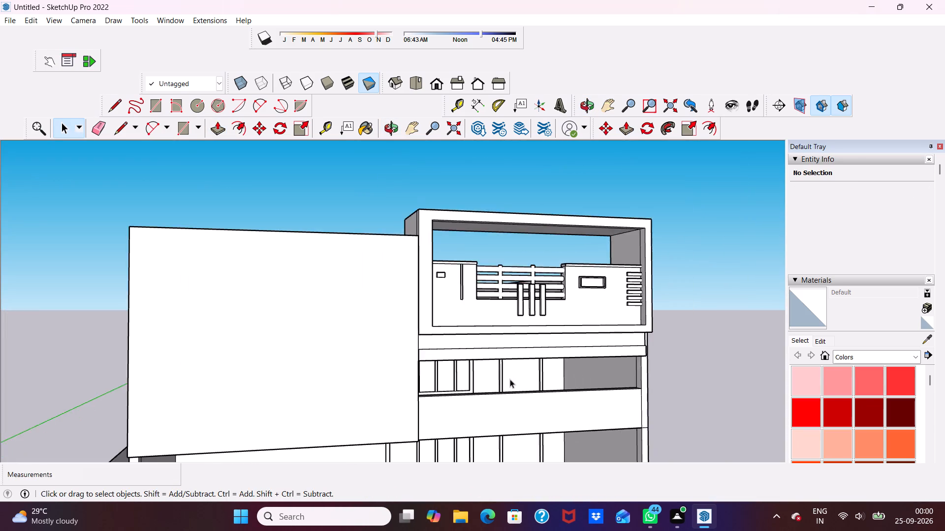
{"action": "scroll", "coordinate": [510, 379], "scroll_direction": "down", "scroll_amount": 1}
{"action": "middle_click_drag", "start_coordinate": [509, 379], "coordinate": [475, 360]}
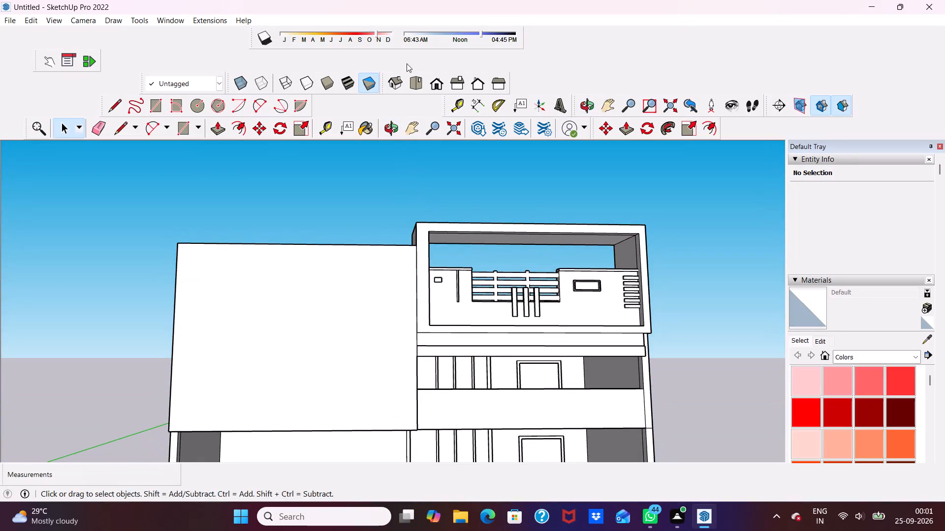
{"action": "left_click", "coordinate": [433, 79]}
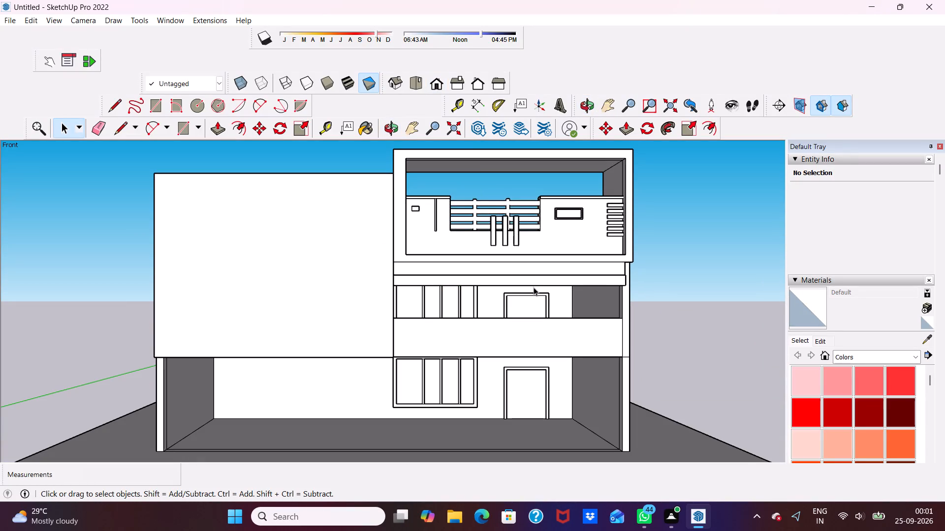
Draw a rectangle of about 11 1/8" by 8 3/16" near the left end of the recessed band's front face.
{"action": "scroll", "coordinate": [531, 287], "scroll_direction": "up", "scroll_amount": 5}
{"action": "scroll", "coordinate": [389, 271], "scroll_direction": "up", "scroll_amount": 1}
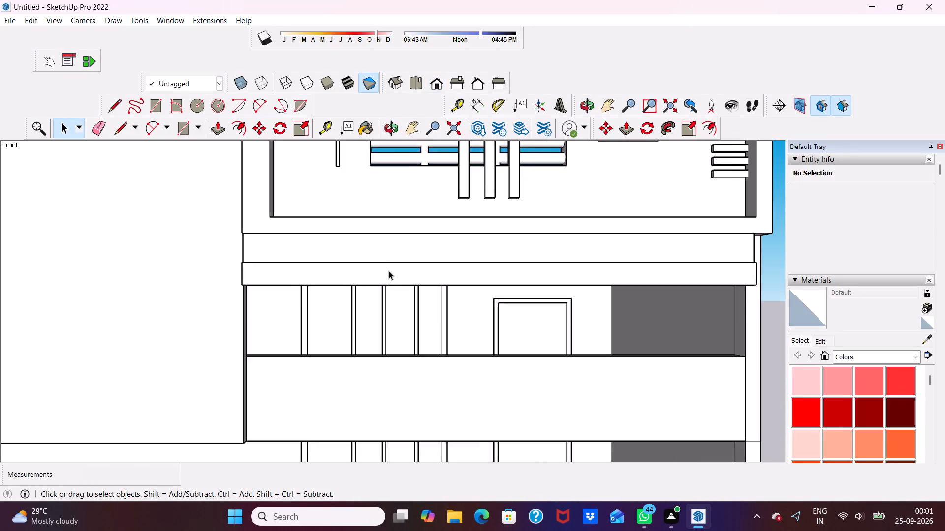
{"action": "scroll", "coordinate": [389, 271], "scroll_direction": "up", "scroll_amount": 1}
{"action": "scroll", "coordinate": [375, 262], "scroll_direction": "down", "scroll_amount": 3}
{"action": "scroll", "coordinate": [314, 261], "scroll_direction": "up", "scroll_amount": 2}
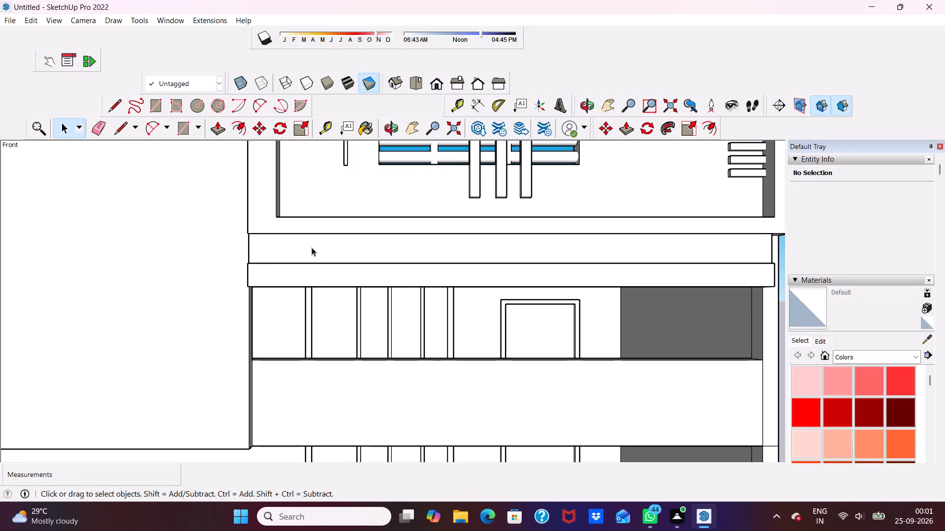
{"action": "middle_click_drag", "start_coordinate": [312, 247], "coordinate": [329, 264]}
{"action": "scroll", "coordinate": [327, 272], "scroll_direction": "up", "scroll_amount": 4}
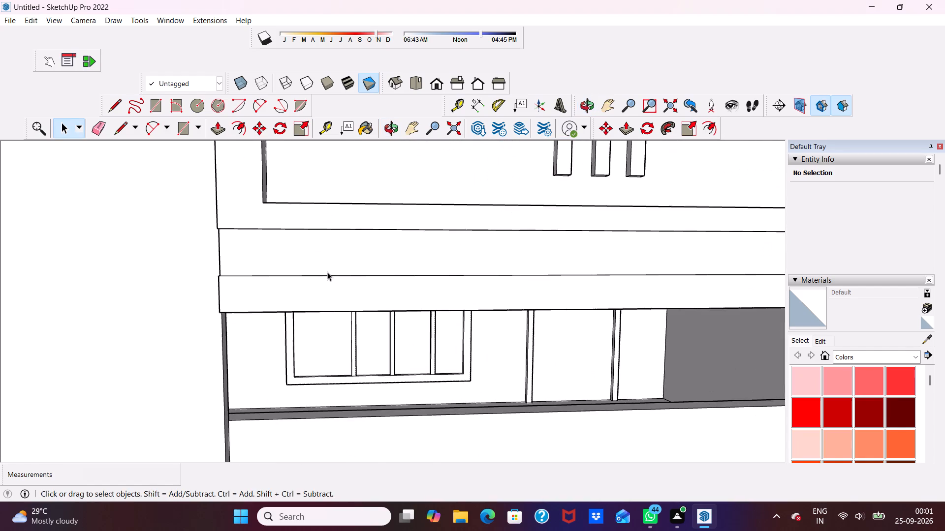
{"action": "middle_click_drag", "start_coordinate": [327, 272], "coordinate": [315, 230]}
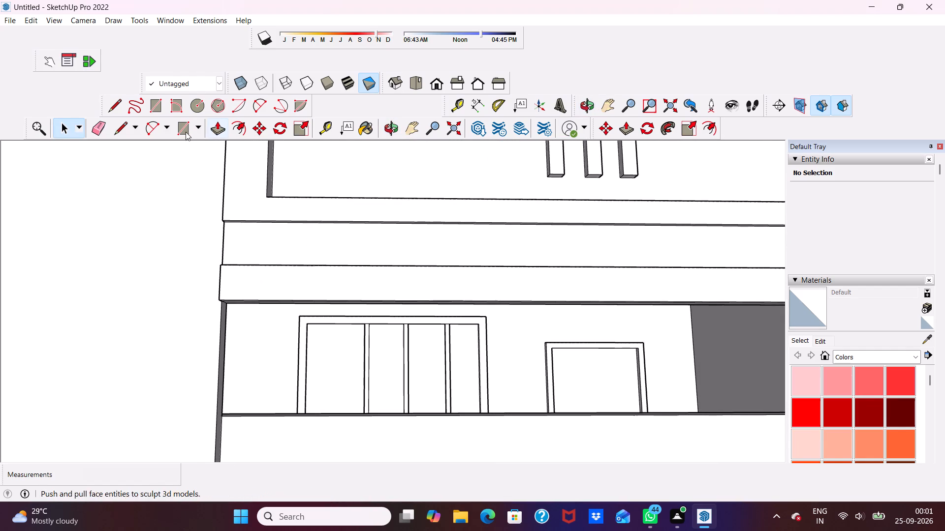
{"action": "left_click", "coordinate": [157, 102]}
{"action": "scroll", "coordinate": [339, 243], "scroll_direction": "up", "scroll_amount": 4}
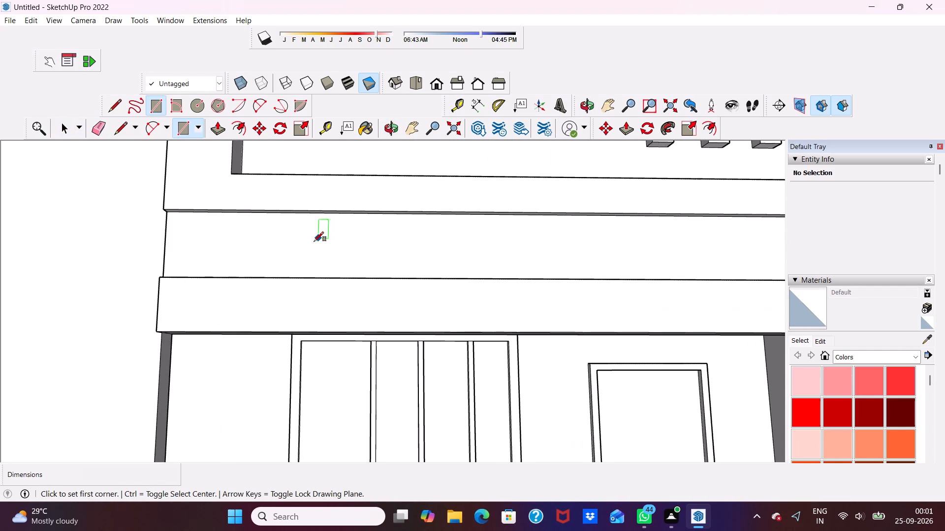
{"action": "scroll", "coordinate": [286, 236], "scroll_direction": "up", "scroll_amount": 1}
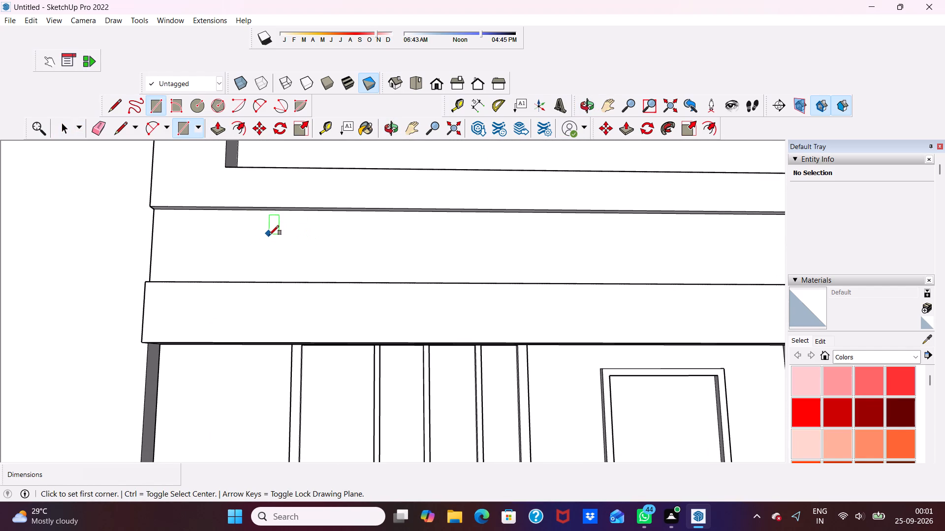
{"action": "left_click", "coordinate": [264, 233]}
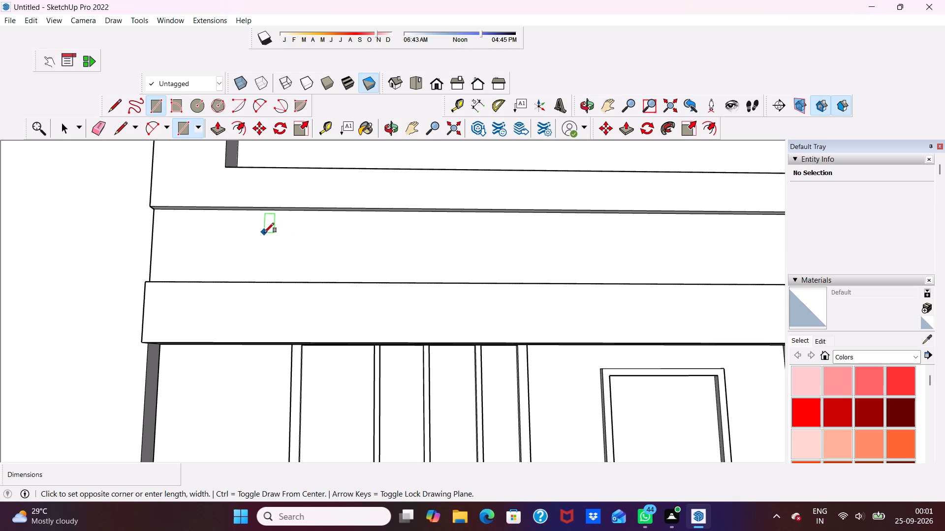
{"action": "left_click", "coordinate": [315, 269]}
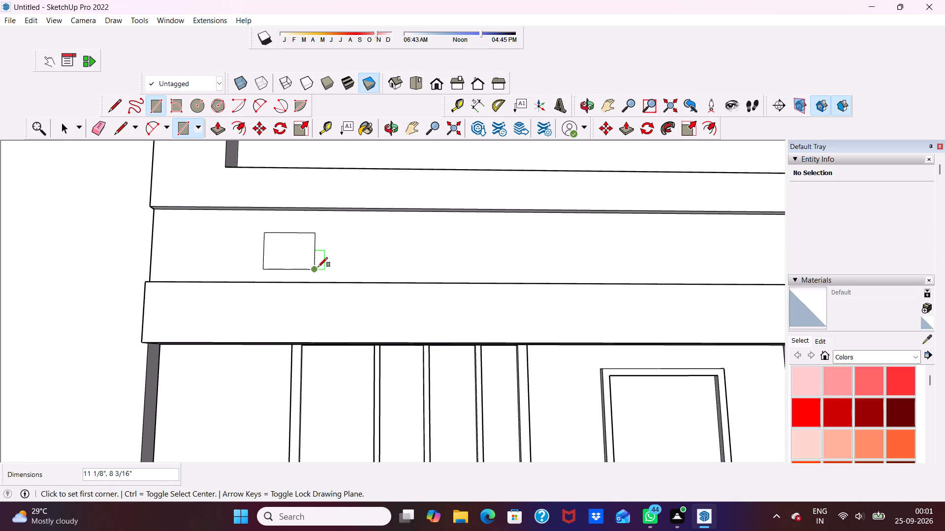
{"action": "key", "text": "space"}
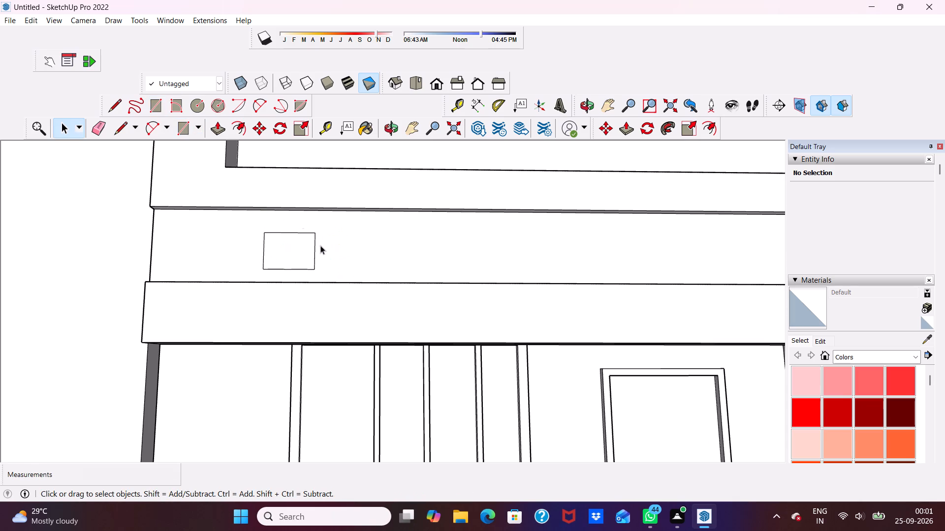
Copy the rectangle with its edges twice along the recessed band, spacing the three rectangles about 1' 5" apart.
{"action": "double_click", "coordinate": [303, 263]}
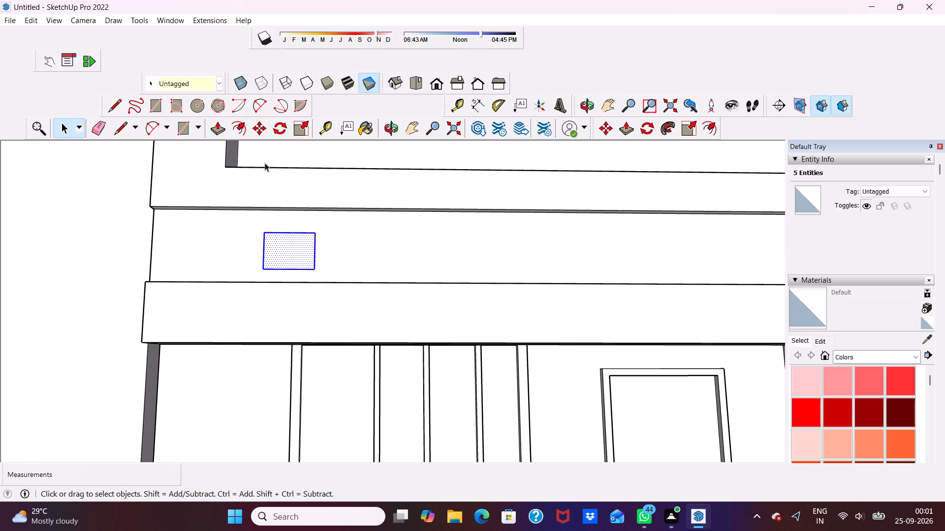
{"action": "left_click", "coordinate": [259, 128]}
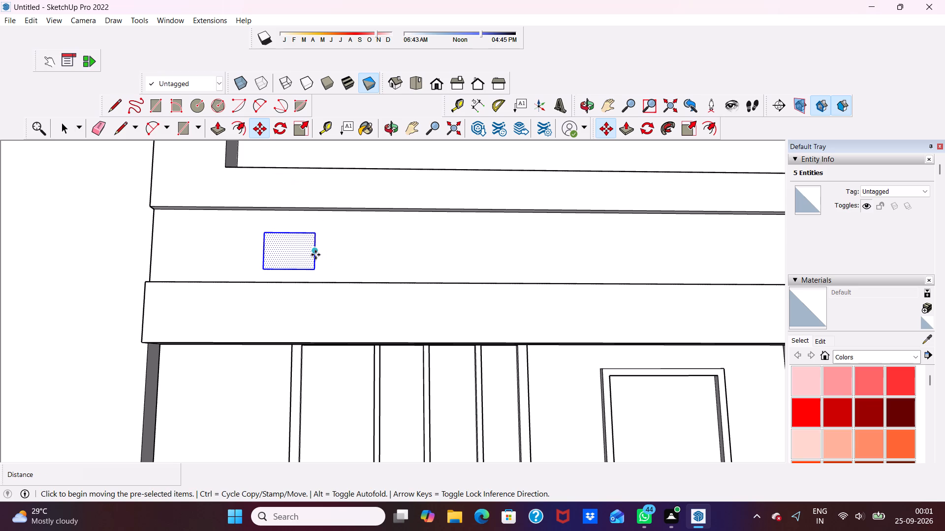
{"action": "left_click", "coordinate": [315, 255]}
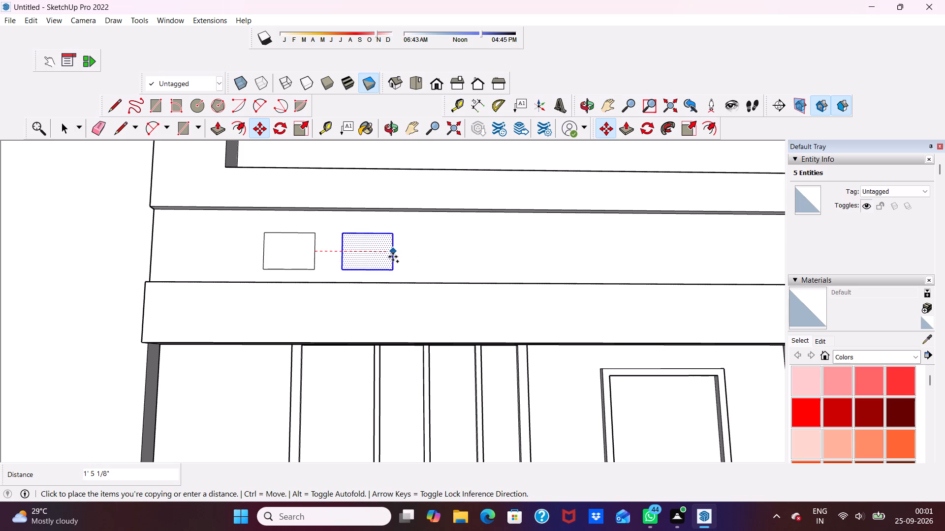
{"action": "left_click", "coordinate": [393, 257]}
{"action": "left_click", "coordinate": [390, 251]}
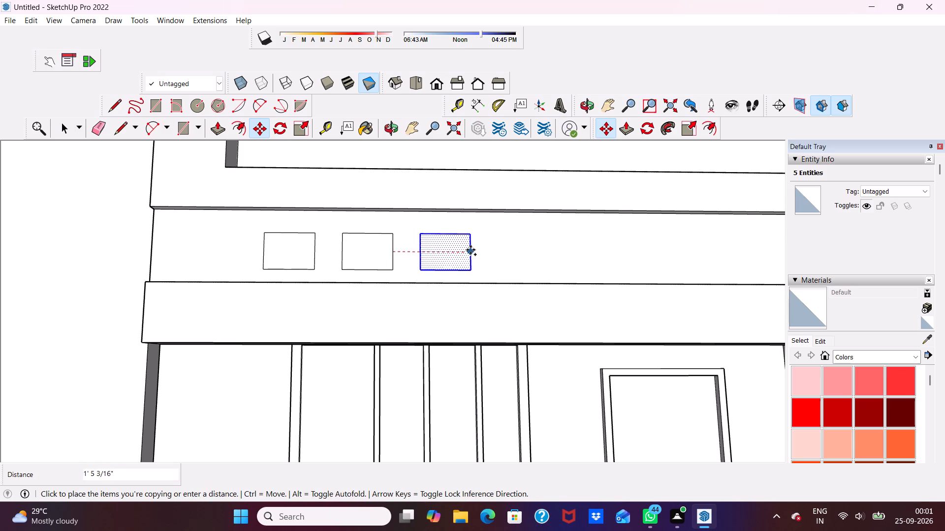
{"action": "left_click", "coordinate": [471, 250]}
{"action": "scroll", "coordinate": [517, 234], "scroll_direction": "down", "scroll_amount": 14}
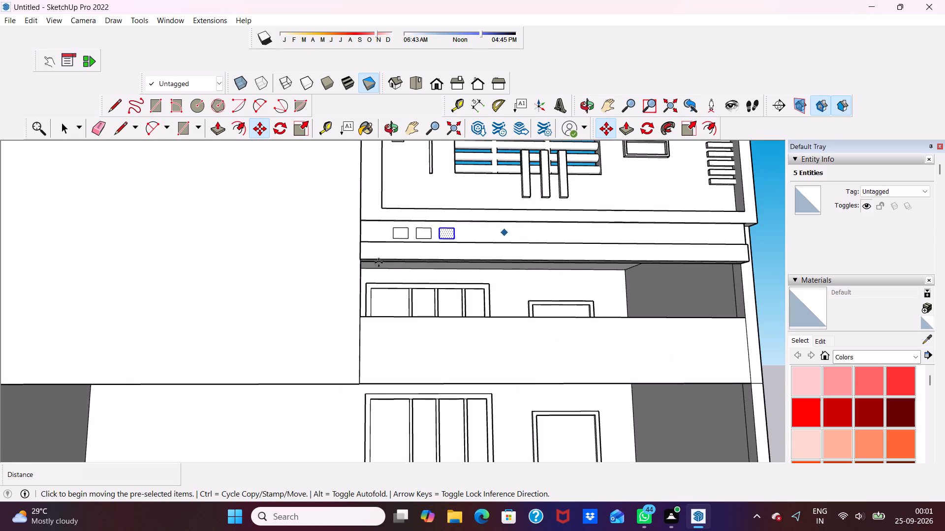
{"action": "scroll", "coordinate": [378, 263], "scroll_direction": "down", "scroll_amount": 2}
{"action": "left_click", "coordinate": [484, 276]}
{"action": "key", "text": "space"}
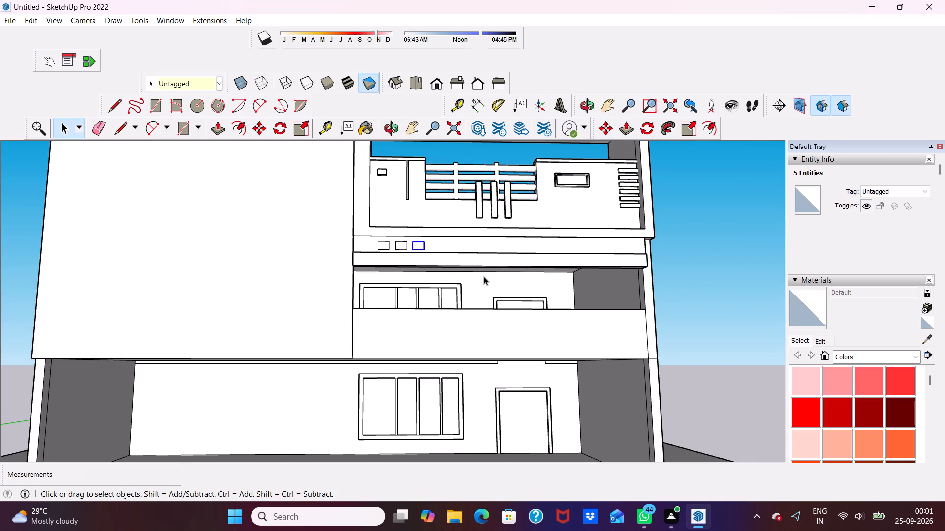
{"action": "left_click", "coordinate": [719, 216]}
{"action": "scroll", "coordinate": [310, 303], "scroll_direction": "up", "scroll_amount": 5}
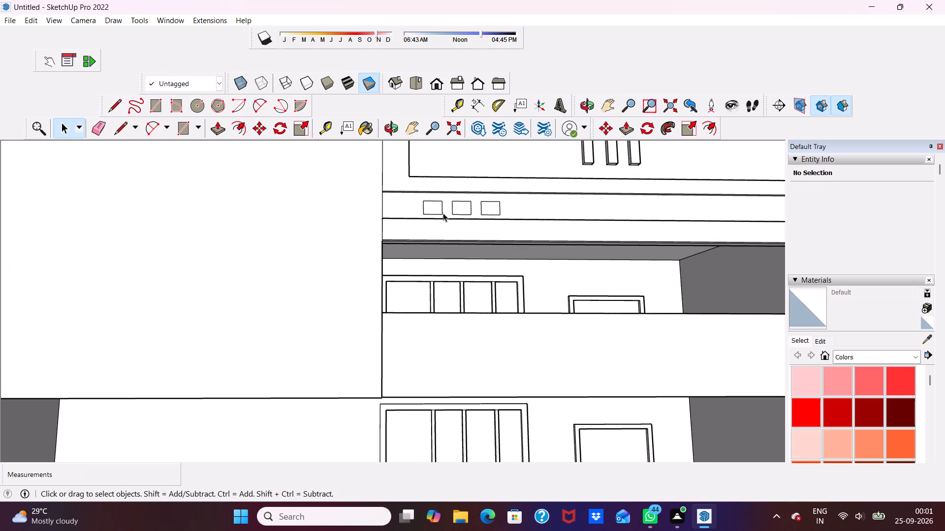
Offset the outlines of the first two rectangles on the recessed band outward by about 1".
{"action": "scroll", "coordinate": [441, 207], "scroll_direction": "up", "scroll_amount": 5}
{"action": "scroll", "coordinate": [437, 208], "scroll_direction": "down", "scroll_amount": 1}
{"action": "middle_click_drag", "start_coordinate": [437, 208], "coordinate": [449, 273]}
{"action": "scroll", "coordinate": [449, 306], "scroll_direction": "up", "scroll_amount": 6}
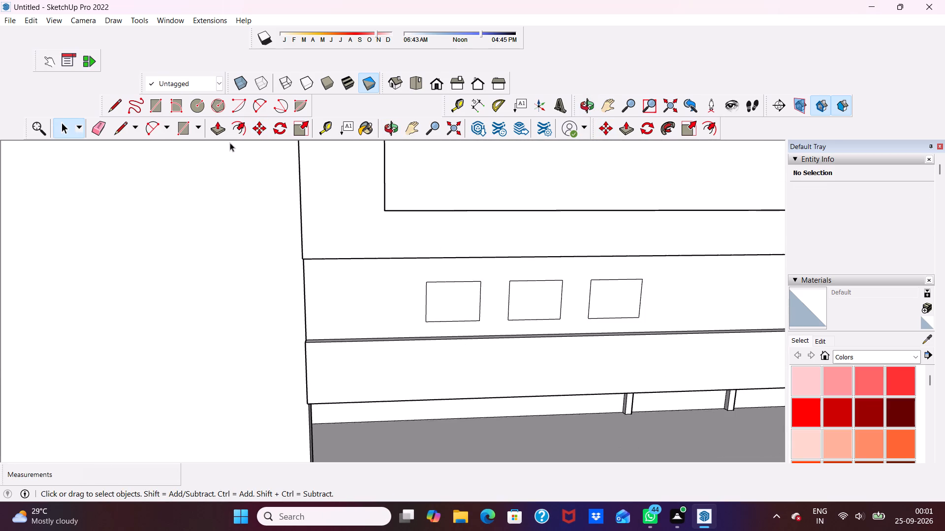
{"action": "left_click", "coordinate": [239, 126]}
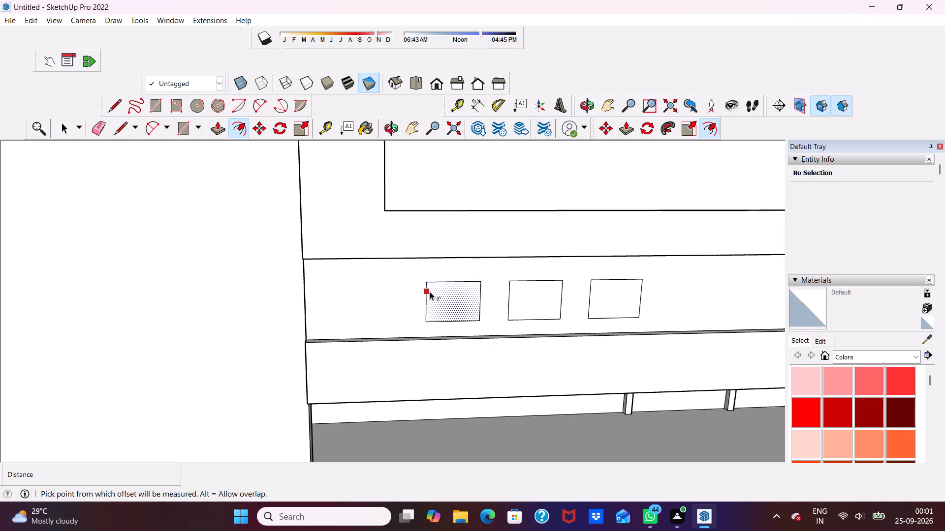
{"action": "left_click", "coordinate": [430, 292]}
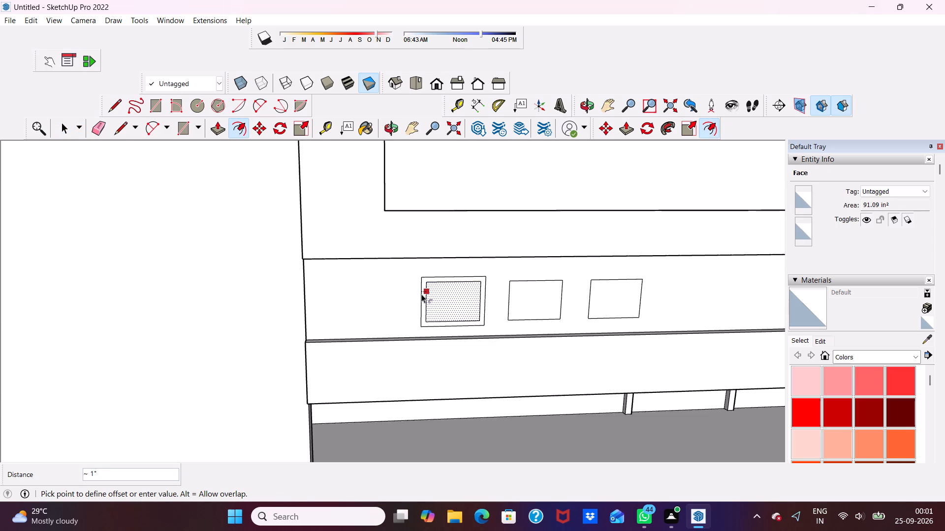
{"action": "left_click", "coordinate": [421, 294]}
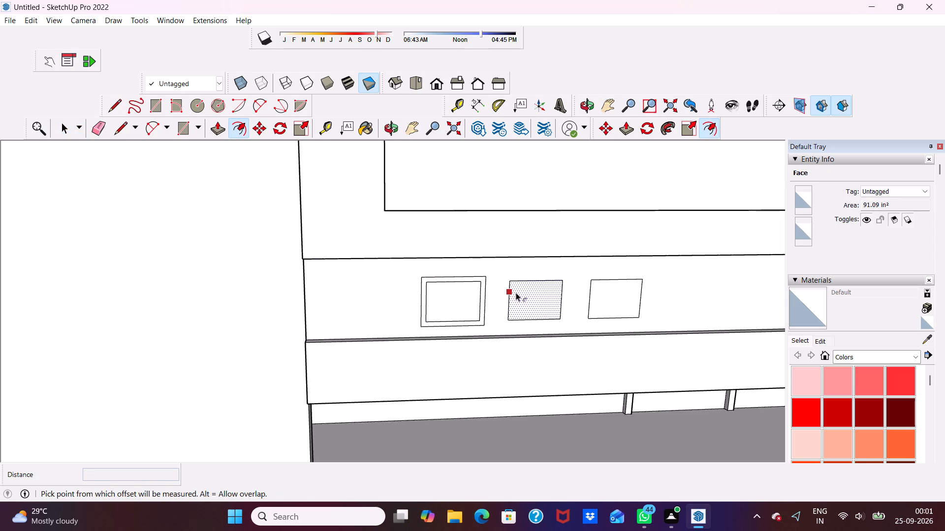
{"action": "left_click", "coordinate": [515, 292]}
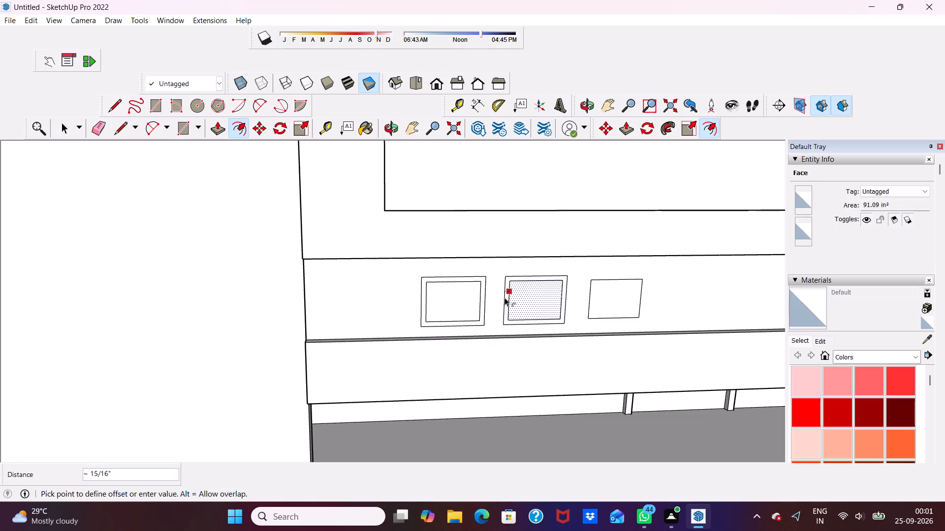
{"action": "left_click", "coordinate": [504, 297]}
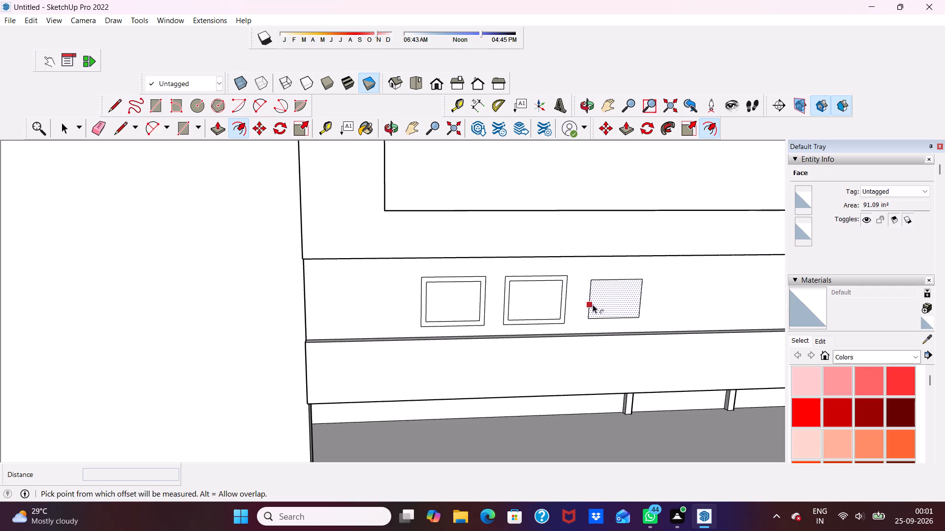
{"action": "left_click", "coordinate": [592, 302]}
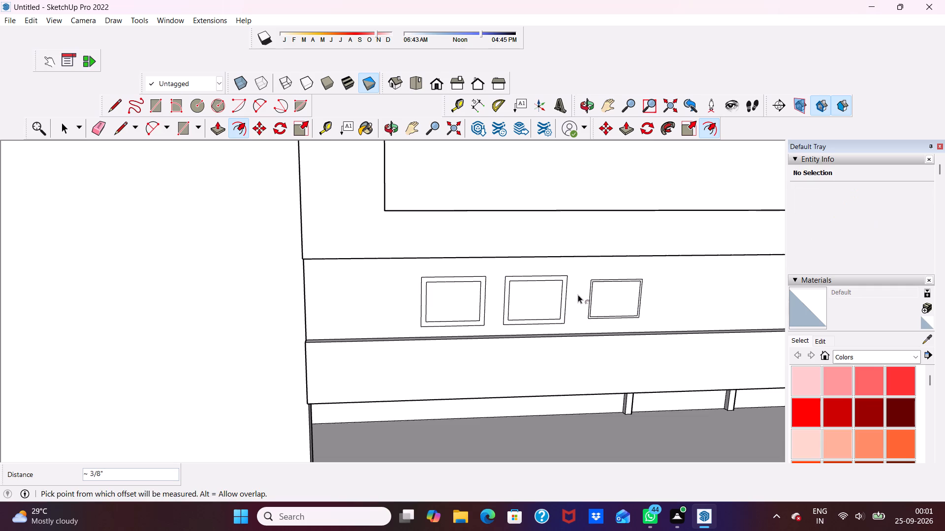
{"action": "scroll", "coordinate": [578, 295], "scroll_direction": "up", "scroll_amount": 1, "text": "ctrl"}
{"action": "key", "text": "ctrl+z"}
Offset the outline of the third rectangle on the recessed band outward by about 7/8".
{"action": "scroll", "coordinate": [592, 310], "scroll_direction": "up", "scroll_amount": 5}
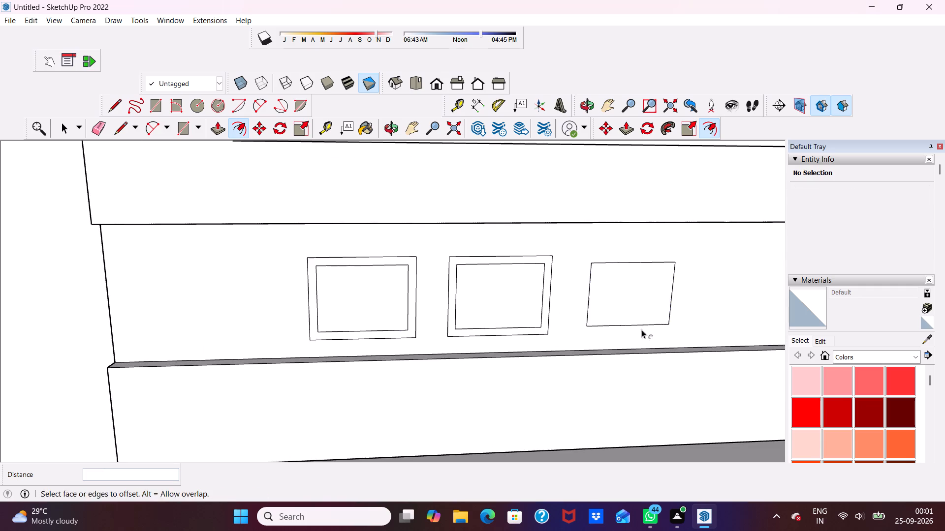
{"action": "left_click", "coordinate": [594, 301]}
{"action": "left_click", "coordinate": [581, 307]}
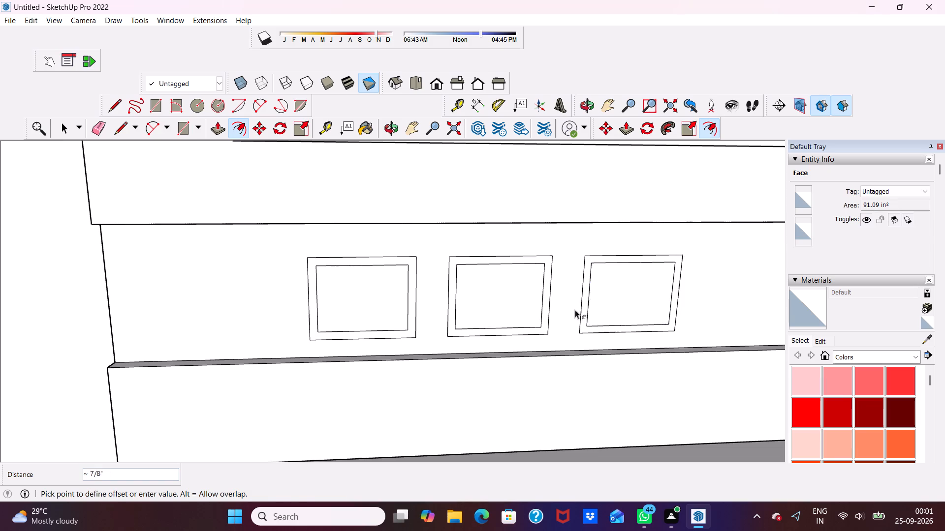
Examine the three outlined rectangles on the recessed band in relation to the rest of the front elevation.
{"action": "scroll", "coordinate": [523, 330], "scroll_direction": "down", "scroll_amount": 20}
{"action": "scroll", "coordinate": [523, 330], "scroll_direction": "down", "scroll_amount": 2}
{"action": "middle_click_drag", "start_coordinate": [401, 317], "coordinate": [398, 277]}
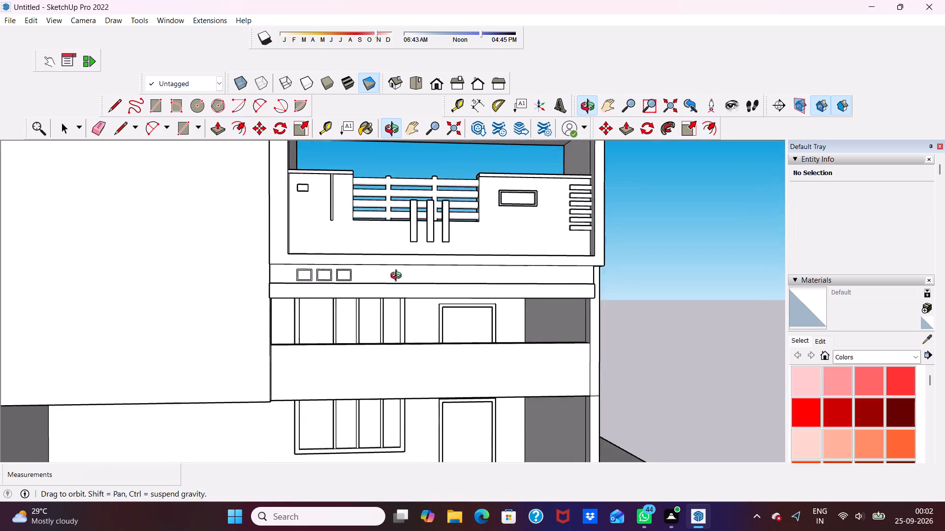
{"action": "middle_click_drag", "start_coordinate": [398, 277], "coordinate": [399, 275]}
{"action": "scroll", "coordinate": [399, 275], "scroll_direction": "up", "scroll_amount": 6}
{"action": "scroll", "coordinate": [200, 276], "scroll_direction": "up", "scroll_amount": 4}
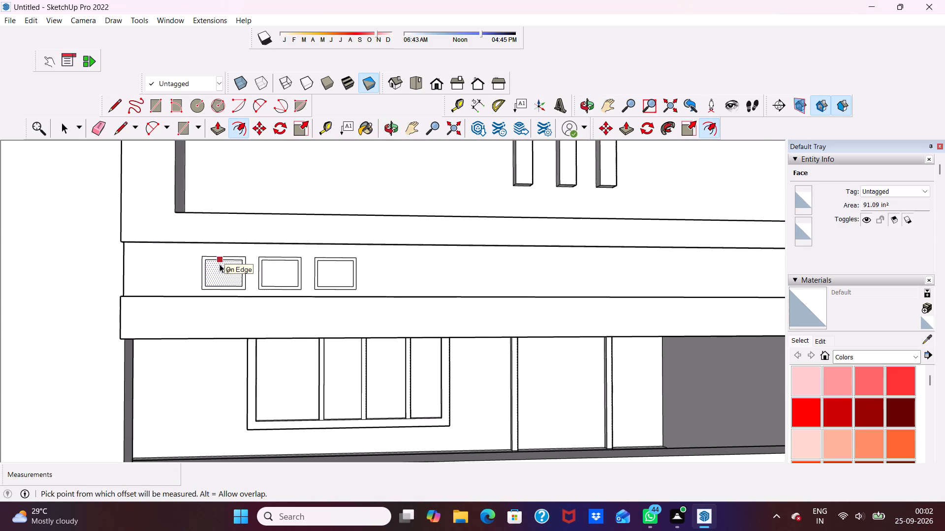
{"action": "key", "text": "space"}
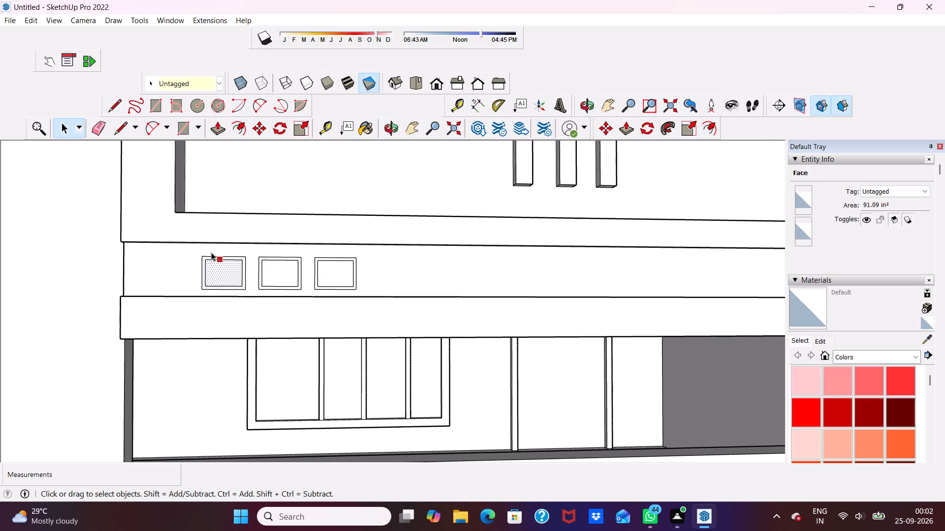
{"action": "key", "text": "space"}
{"action": "key", "text": "space"}
{"action": "left_click", "coordinate": [211, 252]}
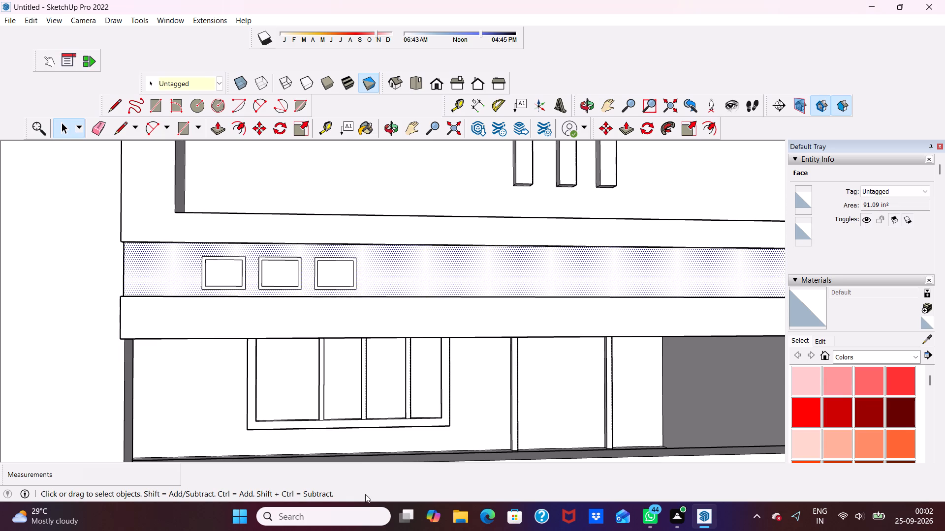
{"action": "scroll", "coordinate": [366, 493], "scroll_direction": "down", "scroll_amount": 7}
{"action": "scroll", "coordinate": [277, 394], "scroll_direction": "down", "scroll_amount": 5}
{"action": "scroll", "coordinate": [431, 341], "scroll_direction": "up", "scroll_amount": 6}
{"action": "scroll", "coordinate": [508, 359], "scroll_direction": "down", "scroll_amount": 5}
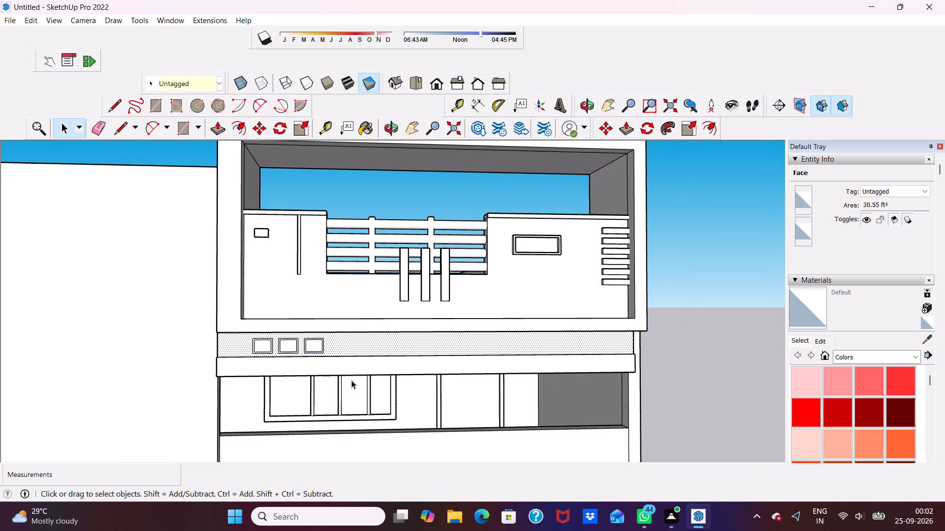
{"action": "left_click", "coordinate": [682, 361]}
Push/Pull the border face of the first rectangle on the recessed band outward by 2".
{"action": "scroll", "coordinate": [361, 448], "scroll_direction": "up", "scroll_amount": 3}
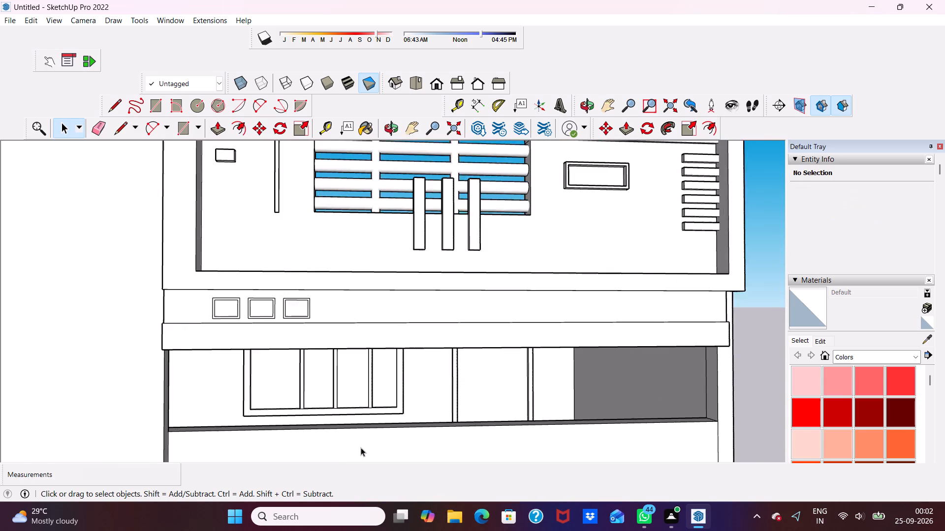
{"action": "scroll", "coordinate": [361, 447], "scroll_direction": "up", "scroll_amount": 2}
{"action": "scroll", "coordinate": [305, 411], "scroll_direction": "up", "scroll_amount": 5}
{"action": "scroll", "coordinate": [175, 251], "scroll_direction": "down", "scroll_amount": 5}
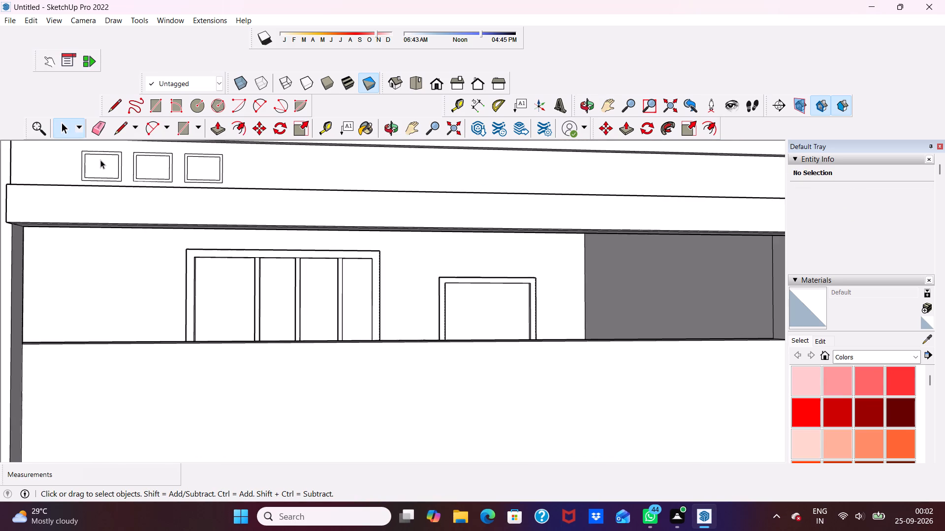
{"action": "scroll", "coordinate": [100, 160], "scroll_direction": "up", "scroll_amount": 5}
{"action": "left_click", "coordinate": [74, 171]}
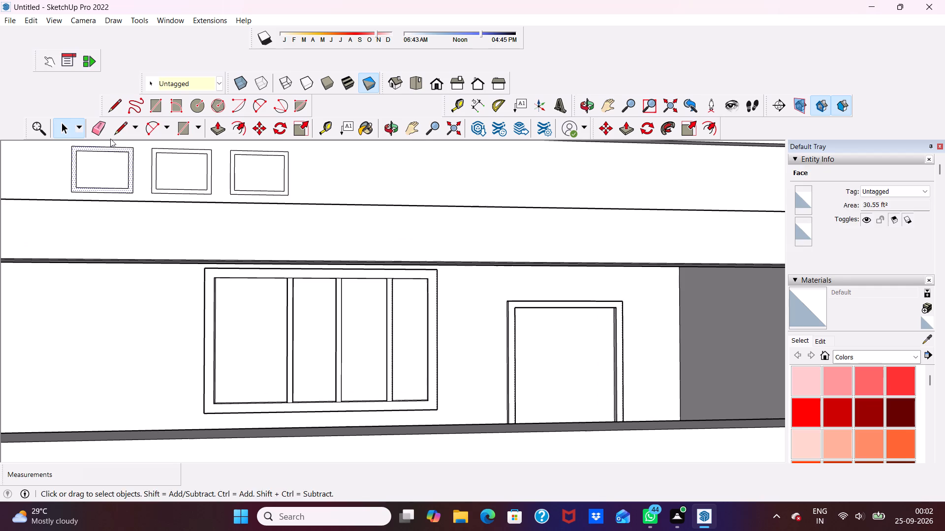
{"action": "left_click", "coordinate": [213, 127]}
{"action": "scroll", "coordinate": [118, 191], "scroll_direction": "up", "scroll_amount": 4}
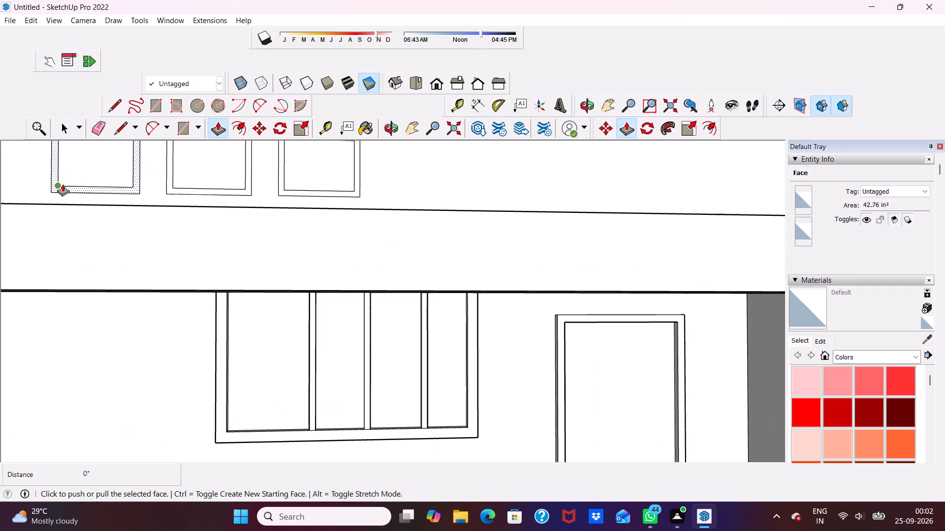
{"action": "left_click", "coordinate": [60, 182]}
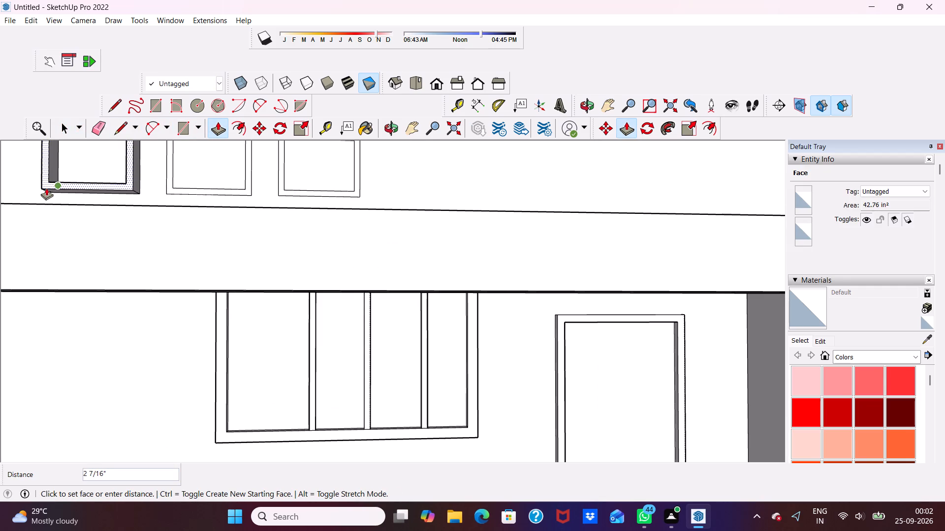
{"action": "key", "text": "2"}
{"action": "key", "text": "shift+quotedbl"}
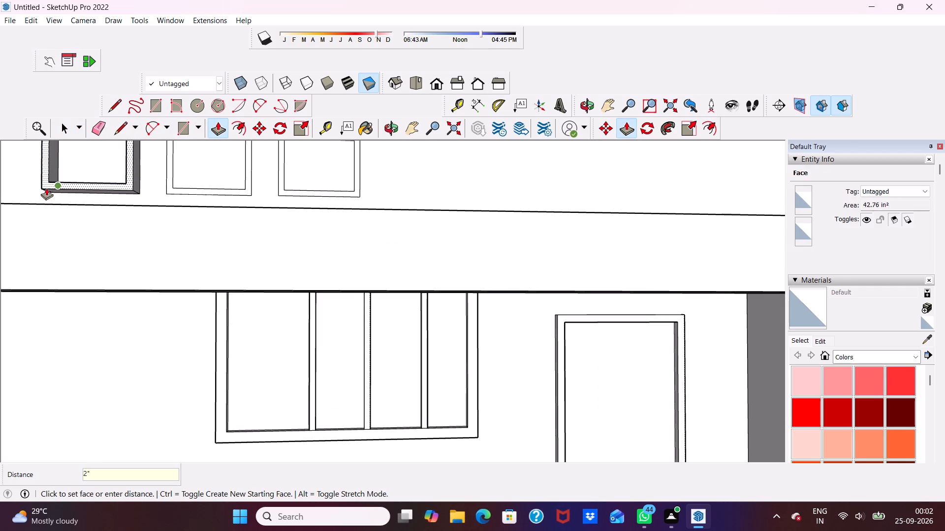
{"action": "key", "text": "Return"}
Push/Pull the border faces of the second and third rectangles outward by 2" to match the first raised frame.
{"action": "scroll", "coordinate": [98, 240], "scroll_direction": "down", "scroll_amount": 7}
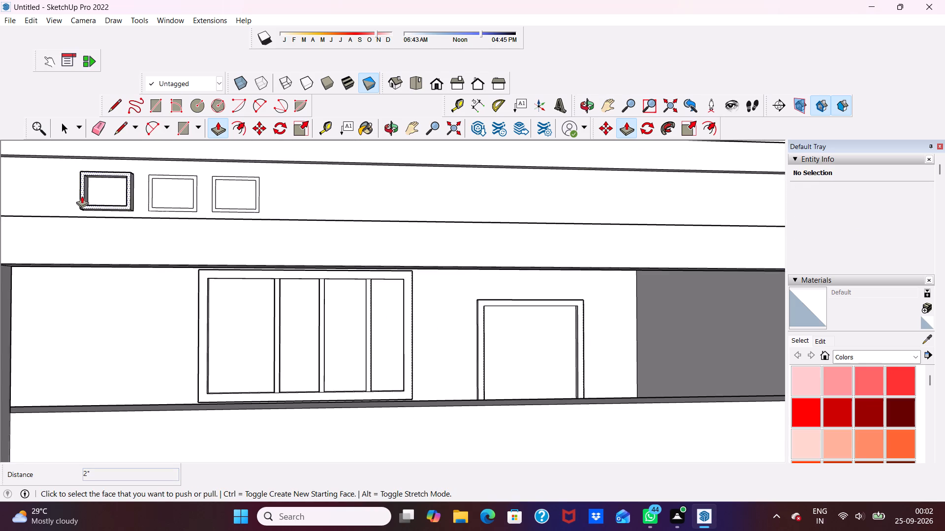
{"action": "scroll", "coordinate": [82, 196], "scroll_direction": "up", "scroll_amount": 3}
{"action": "scroll", "coordinate": [88, 196], "scroll_direction": "down", "scroll_amount": 3}
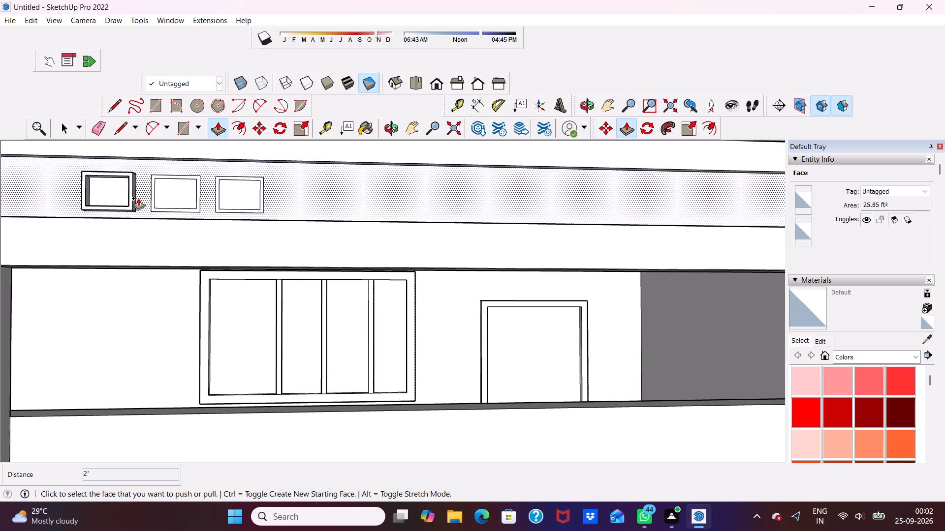
{"action": "left_click", "coordinate": [151, 200]}
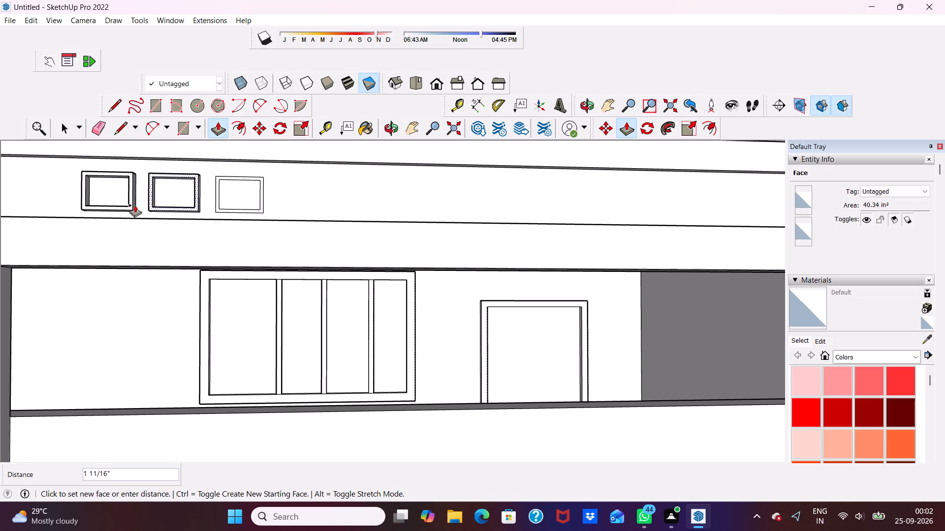
{"action": "left_click", "coordinate": [126, 201]}
{"action": "scroll", "coordinate": [226, 202], "scroll_direction": "up", "scroll_amount": 3}
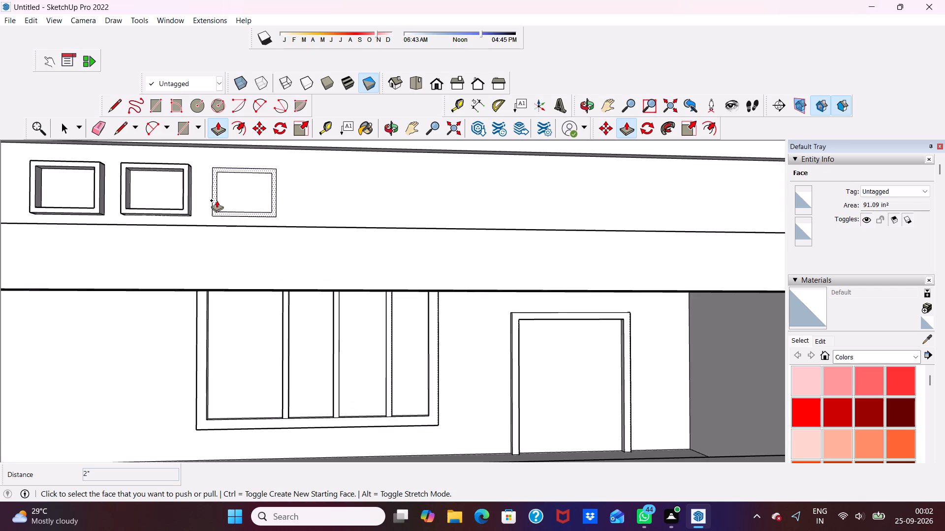
{"action": "left_click", "coordinate": [213, 203]}
{"action": "left_click", "coordinate": [179, 209]}
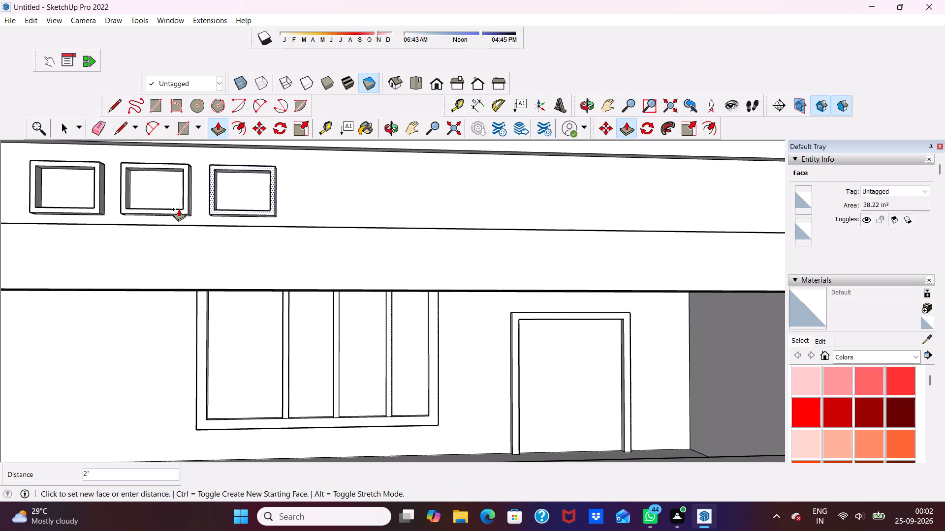
Examine the three raised frames on the recessed band within the overall front elevation.
{"action": "scroll", "coordinate": [132, 189], "scroll_direction": "down", "scroll_amount": 10}
{"action": "scroll", "coordinate": [252, 190], "scroll_direction": "up", "scroll_amount": 1}
{"action": "scroll", "coordinate": [252, 190], "scroll_direction": "down", "scroll_amount": 6}
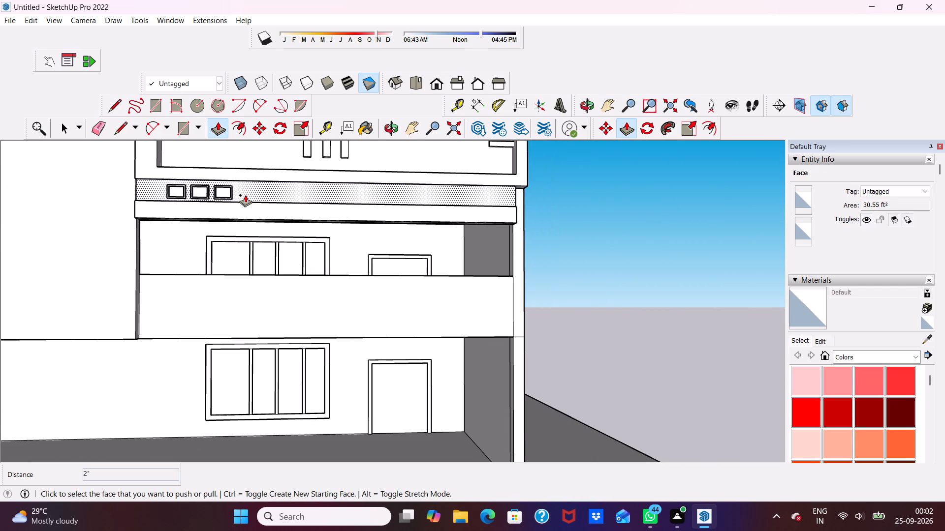
{"action": "key", "text": "space"}
{"action": "scroll", "coordinate": [245, 194], "scroll_direction": "down", "scroll_amount": 2}
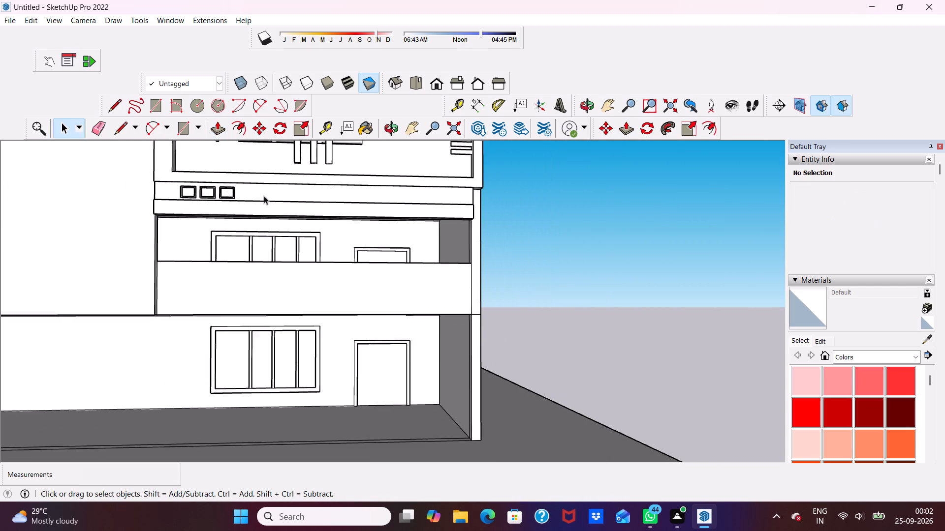
{"action": "scroll", "coordinate": [264, 196], "scroll_direction": "down", "scroll_amount": 1}
{"action": "scroll", "coordinate": [351, 192], "scroll_direction": "up", "scroll_amount": 8}
{"action": "scroll", "coordinate": [352, 192], "scroll_direction": "down", "scroll_amount": 4}
Erase the stray horizontal and vertical edges dividing the end face of the stepped bands below the rooftop frame.
{"action": "middle_click_drag", "start_coordinate": [345, 195], "coordinate": [190, 223]}
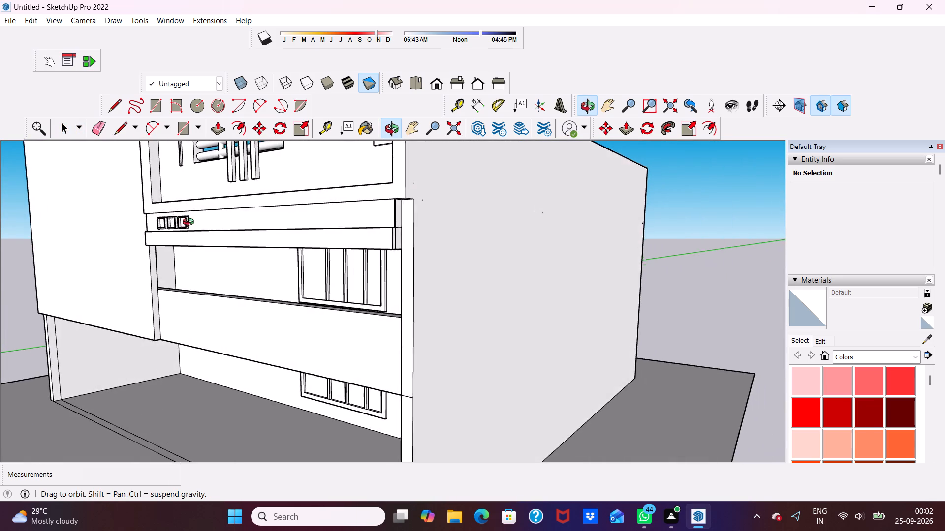
{"action": "middle_click_drag", "start_coordinate": [190, 223], "coordinate": [81, 227]}
{"action": "scroll", "coordinate": [177, 181], "scroll_direction": "up", "scroll_amount": 3}
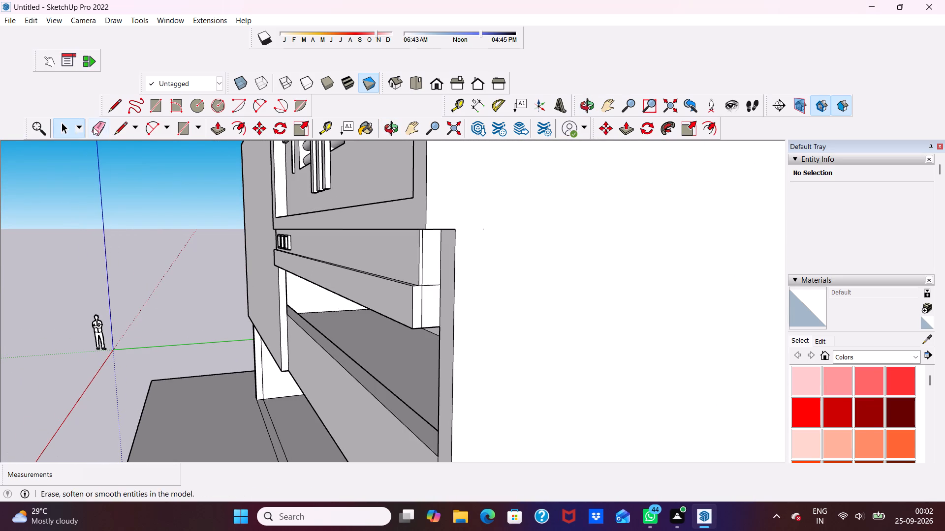
{"action": "left_click", "coordinate": [100, 129]}
{"action": "scroll", "coordinate": [415, 225], "scroll_direction": "up", "scroll_amount": 4}
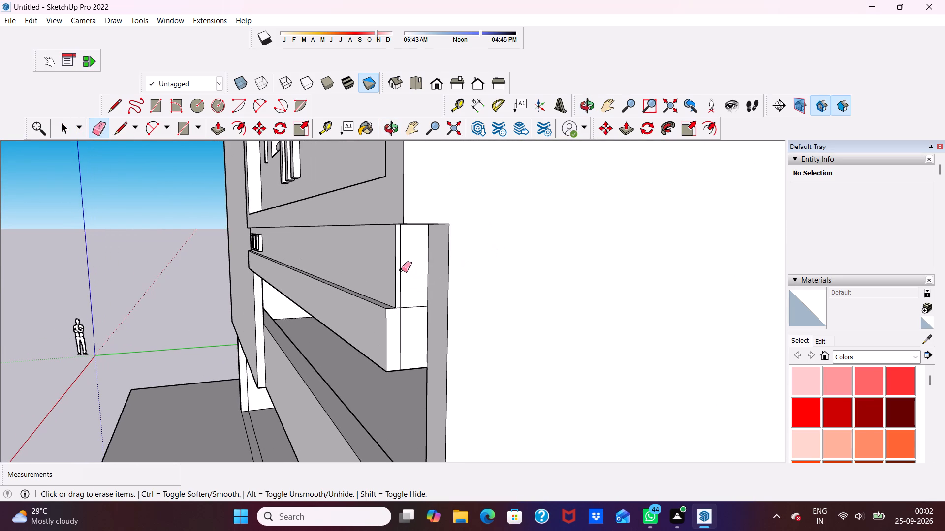
{"action": "left_click", "coordinate": [403, 269]}
{"action": "left_click", "coordinate": [403, 269]}
{"action": "scroll", "coordinate": [407, 310], "scroll_direction": "up", "scroll_amount": 4}
{"action": "scroll", "coordinate": [405, 312], "scroll_direction": "down", "scroll_amount": 1}
{"action": "scroll", "coordinate": [405, 312], "scroll_direction": "up", "scroll_amount": 4}
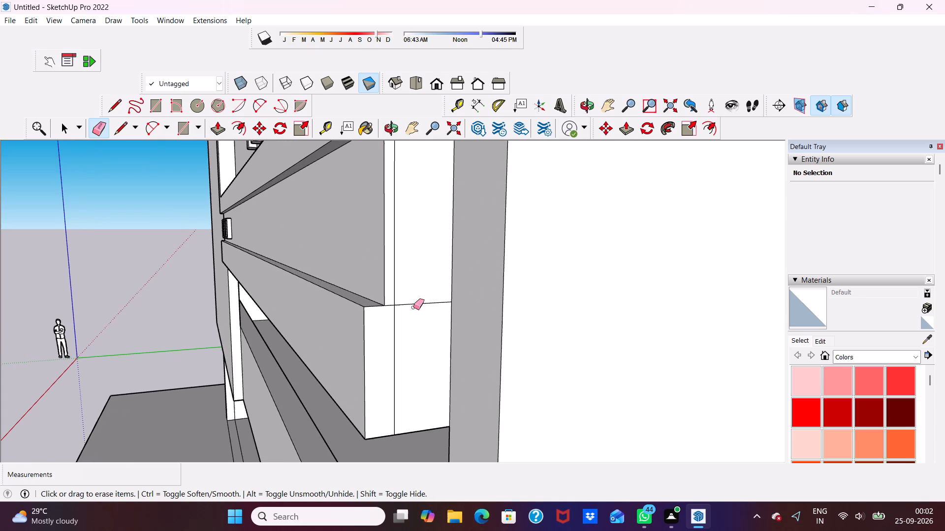
{"action": "left_click", "coordinate": [413, 305]}
{"action": "left_click", "coordinate": [397, 329]}
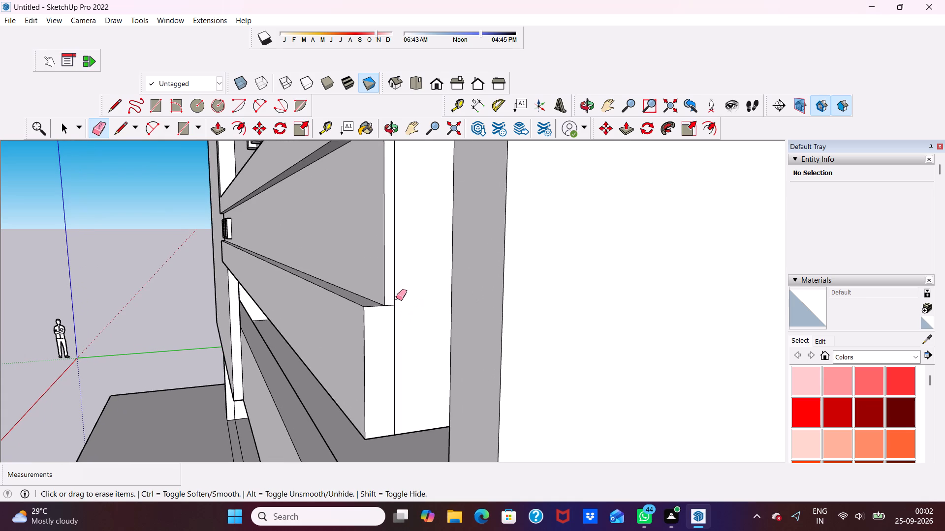
{"action": "left_click", "coordinate": [397, 275]}
{"action": "left_click", "coordinate": [397, 275]}
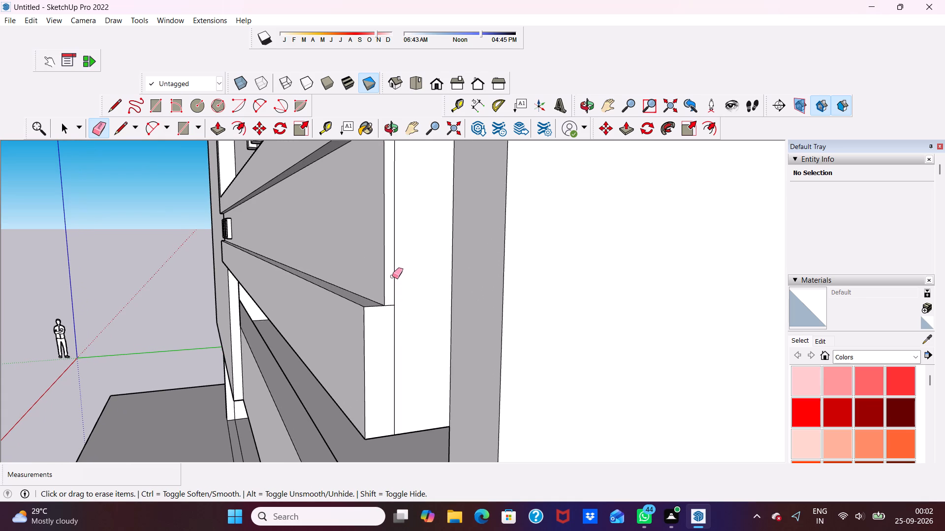
{"action": "left_click", "coordinate": [395, 276]}
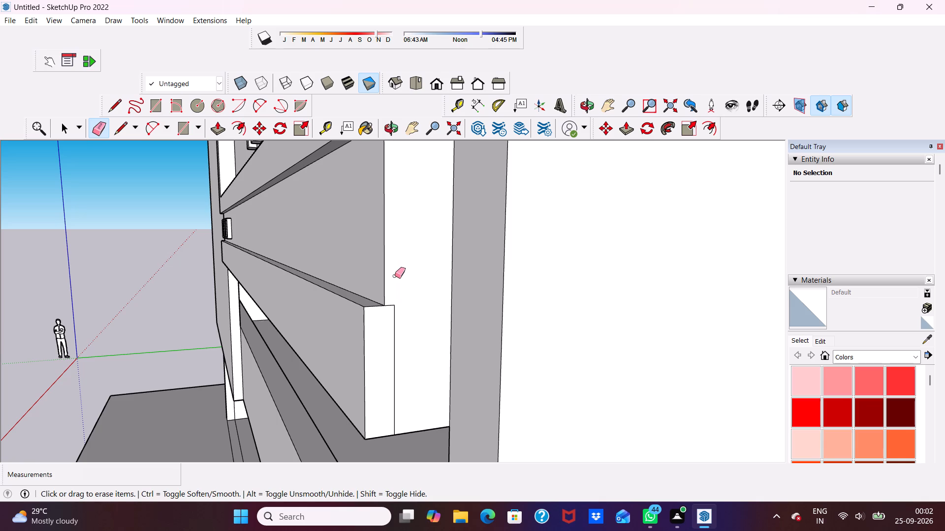
{"action": "left_click", "coordinate": [393, 305]}
{"action": "left_click", "coordinate": [396, 325]}
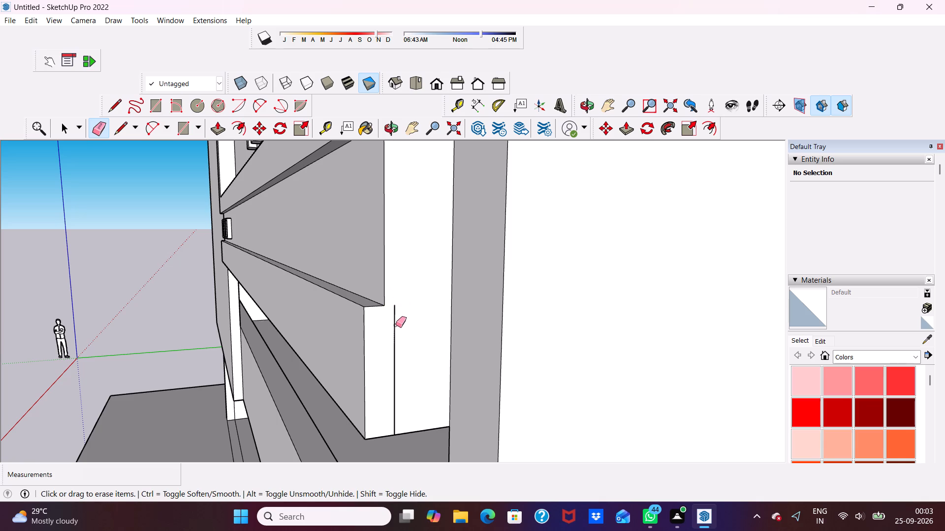
{"action": "left_click", "coordinate": [395, 321]}
{"action": "key", "text": "space"}
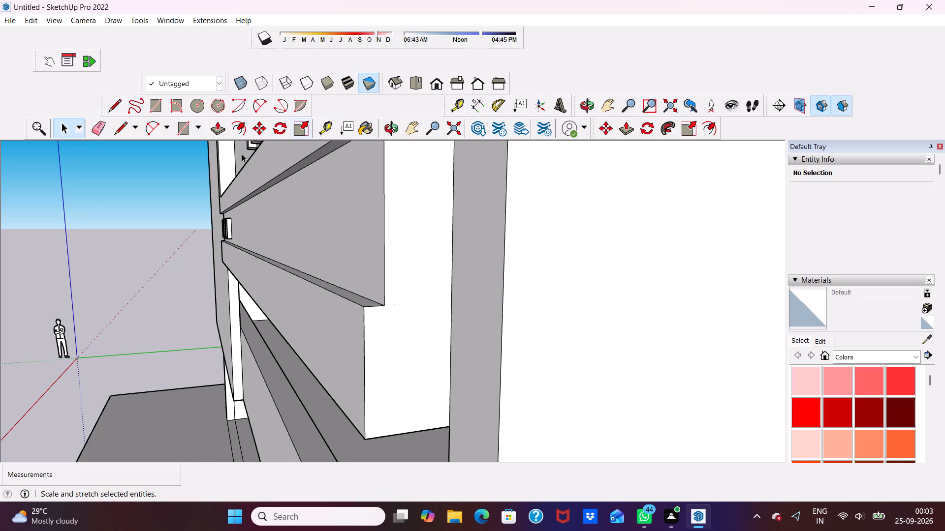
Push/Pull the merged end face of the stepped bands outward 9" so it is flush with the building's side wall.
{"action": "left_click_drag", "start_coordinate": [217, 120], "coordinate": [219, 126]}
{"action": "left_click", "coordinate": [407, 249]}
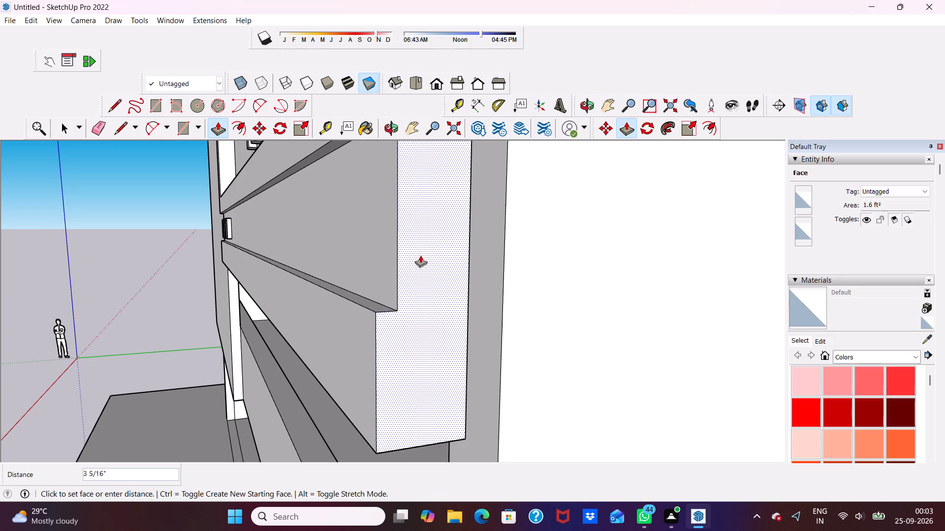
{"action": "left_click", "coordinate": [452, 275]}
{"action": "scroll", "coordinate": [471, 280], "scroll_direction": "down", "scroll_amount": 3}
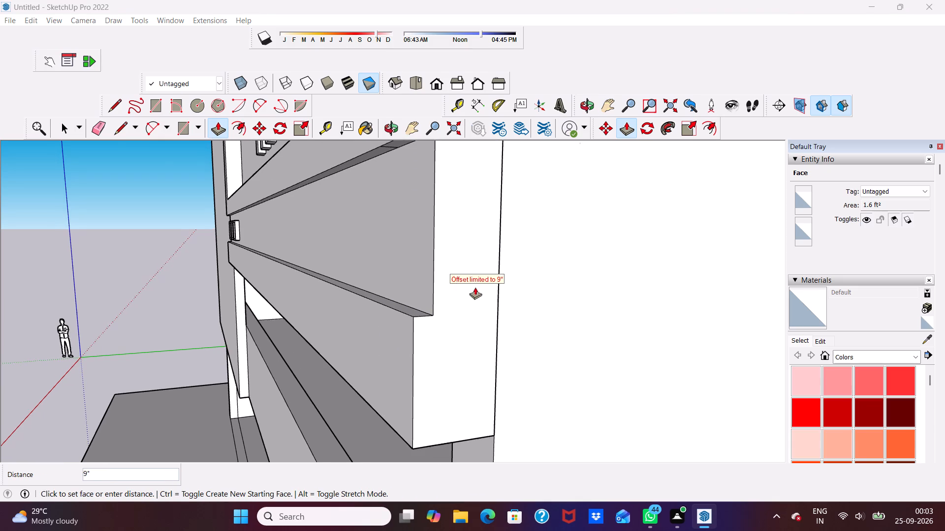
{"action": "middle_click_drag", "start_coordinate": [475, 287], "coordinate": [585, 320]}
{"action": "scroll", "coordinate": [572, 310], "scroll_direction": "up", "scroll_amount": 4}
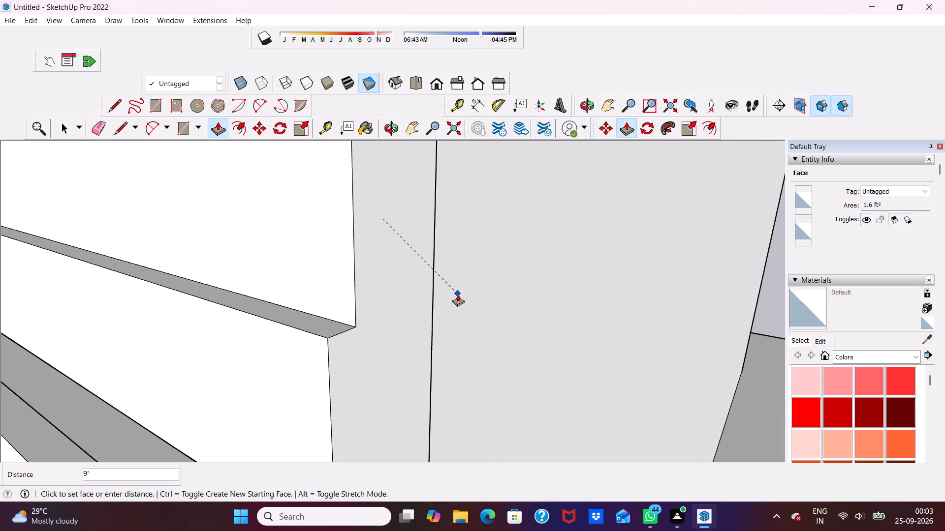
{"action": "left_click", "coordinate": [458, 294]}
{"action": "scroll", "coordinate": [421, 298], "scroll_direction": "down", "scroll_amount": 3}
{"action": "key", "text": "space"}
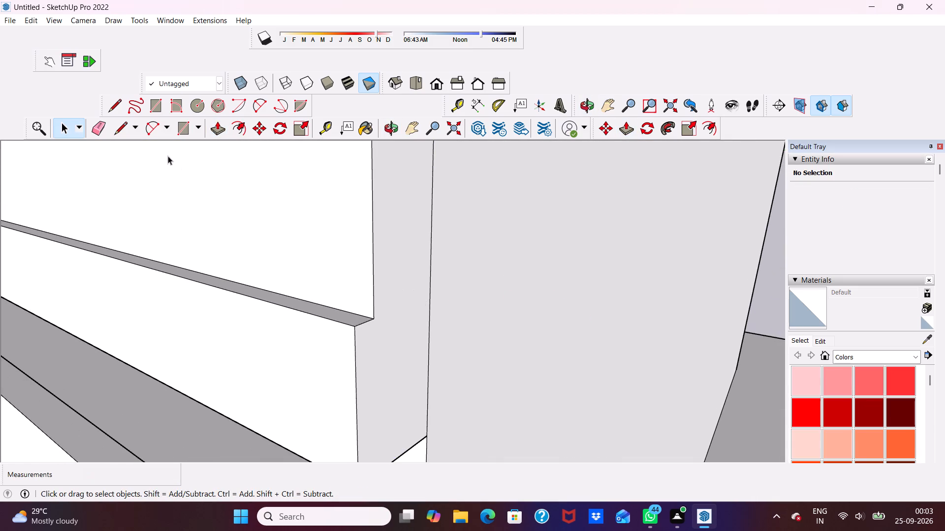
Erase the leftover vertical and horizontal seam edges between the ends of the stepped bands and the side wall.
{"action": "left_click", "coordinate": [100, 130]}
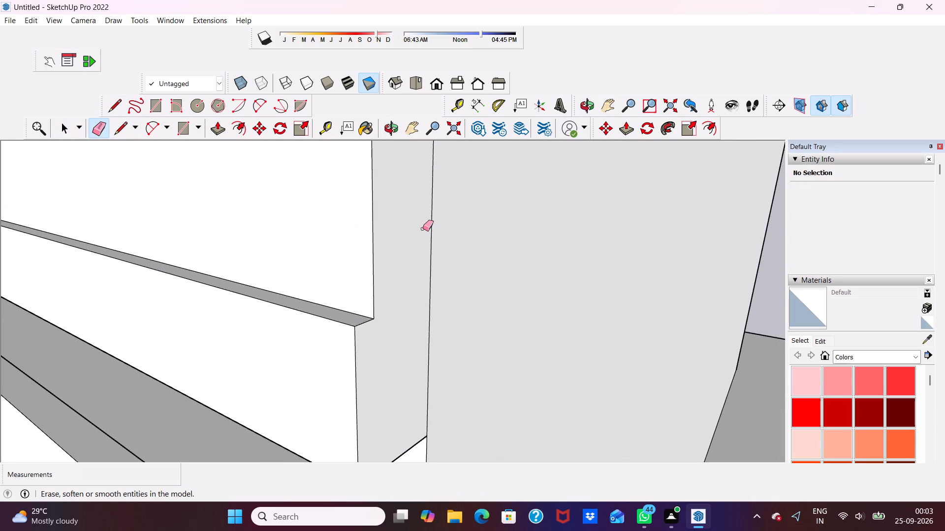
{"action": "left_click", "coordinate": [433, 230]}
{"action": "scroll", "coordinate": [433, 230], "scroll_direction": "down", "scroll_amount": 4}
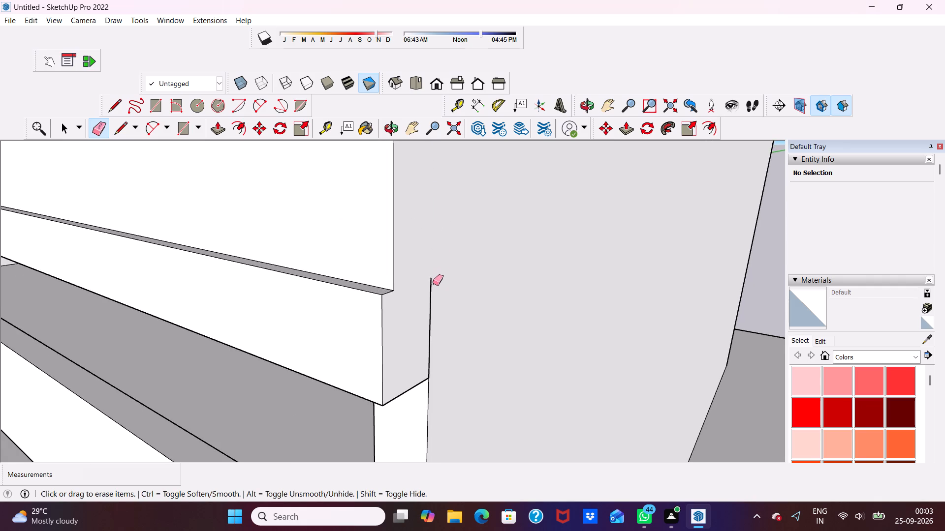
{"action": "left_click", "coordinate": [432, 299]}
{"action": "scroll", "coordinate": [428, 293], "scroll_direction": "down", "scroll_amount": 2}
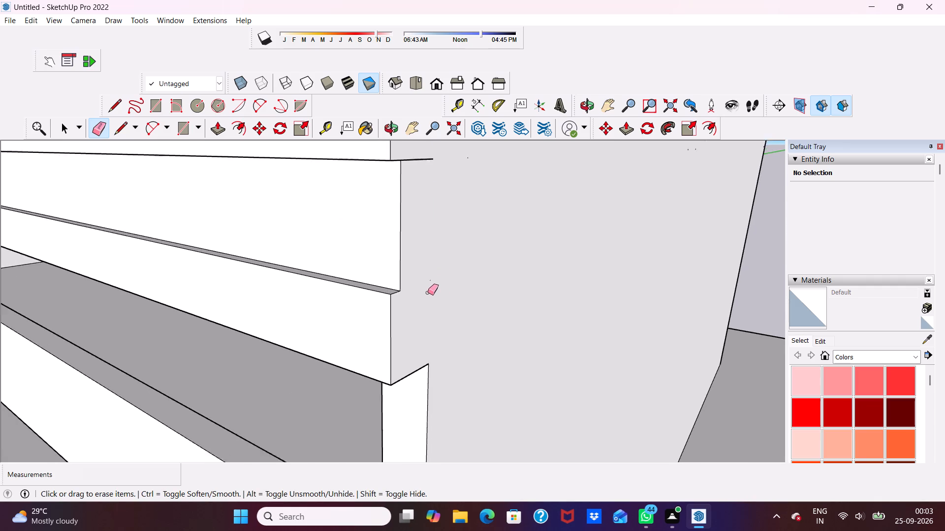
{"action": "scroll", "coordinate": [428, 293], "scroll_direction": "down", "scroll_amount": 5}
{"action": "scroll", "coordinate": [430, 288], "scroll_direction": "up", "scroll_amount": 1}
{"action": "scroll", "coordinate": [420, 225], "scroll_direction": "up", "scroll_amount": 3}
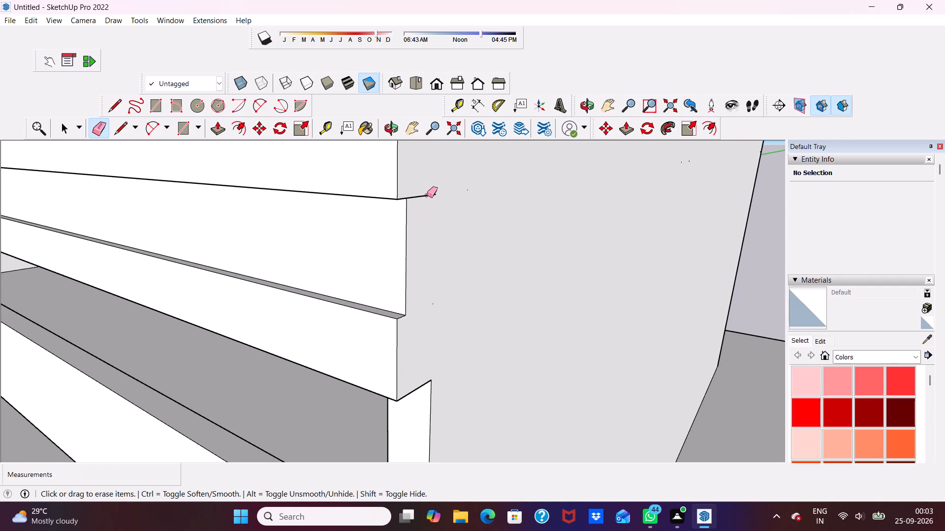
{"action": "left_click", "coordinate": [427, 195]}
{"action": "left_click", "coordinate": [409, 198]}
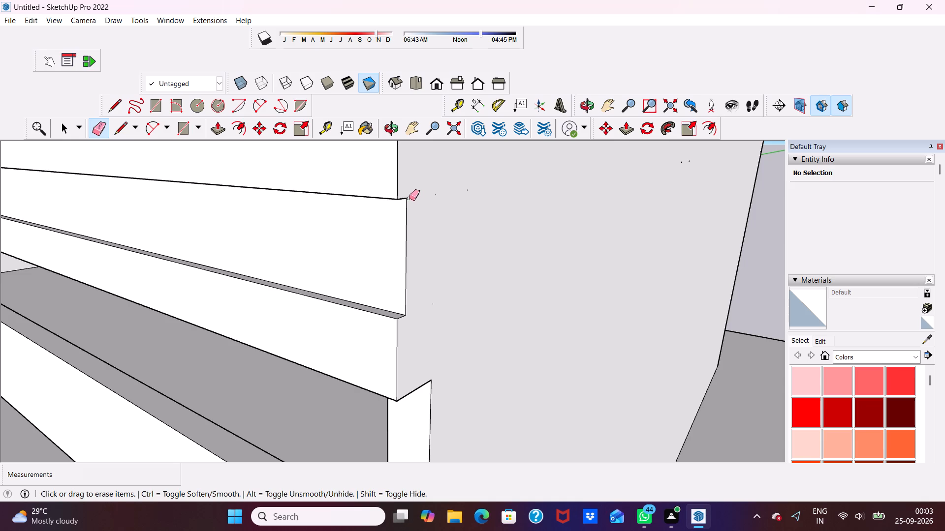
{"action": "scroll", "coordinate": [412, 225], "scroll_direction": "down", "scroll_amount": 3}
{"action": "scroll", "coordinate": [430, 338], "scroll_direction": "up", "scroll_amount": 1}
{"action": "key", "text": "space"}
Examine the extended bands and the balcony opening beneath them within the overall front elevation.
{"action": "scroll", "coordinate": [433, 241], "scroll_direction": "down", "scroll_amount": 2}
{"action": "middle_click_drag", "start_coordinate": [440, 216], "coordinate": [452, 225]}
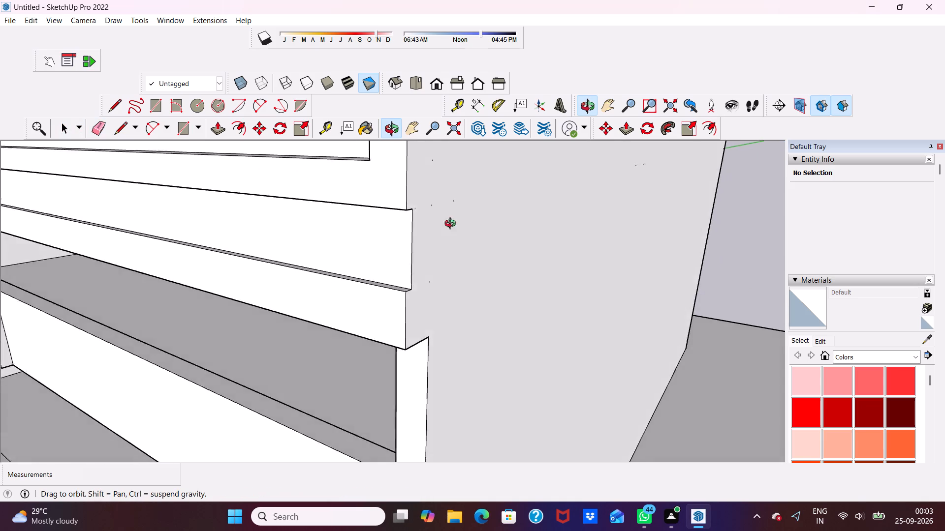
{"action": "middle_click_drag", "start_coordinate": [452, 225], "coordinate": [561, 198]}
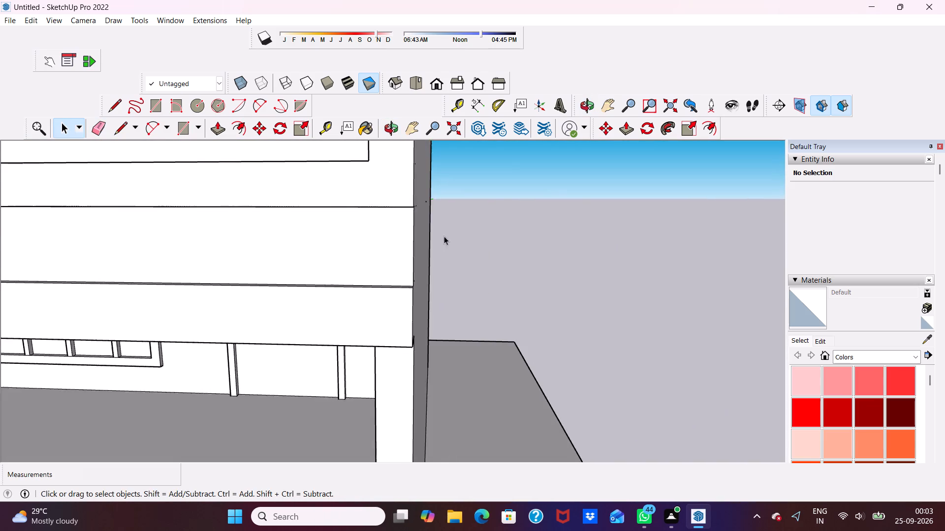
{"action": "scroll", "coordinate": [444, 236], "scroll_direction": "down", "scroll_amount": 11}
{"action": "middle_click_drag", "start_coordinate": [356, 265], "coordinate": [385, 240]}
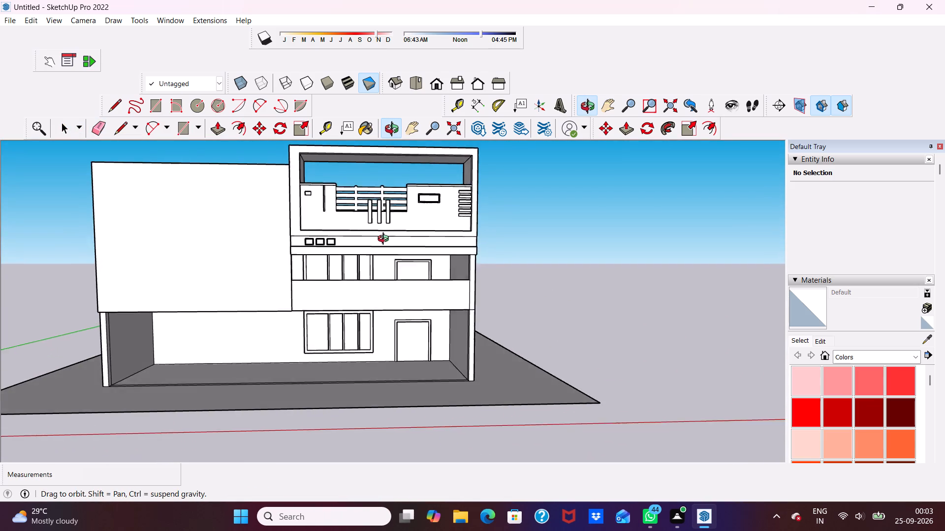
{"action": "middle_click_drag", "start_coordinate": [385, 240], "coordinate": [364, 230]}
{"action": "scroll", "coordinate": [364, 230], "scroll_direction": "up", "scroll_amount": 3}
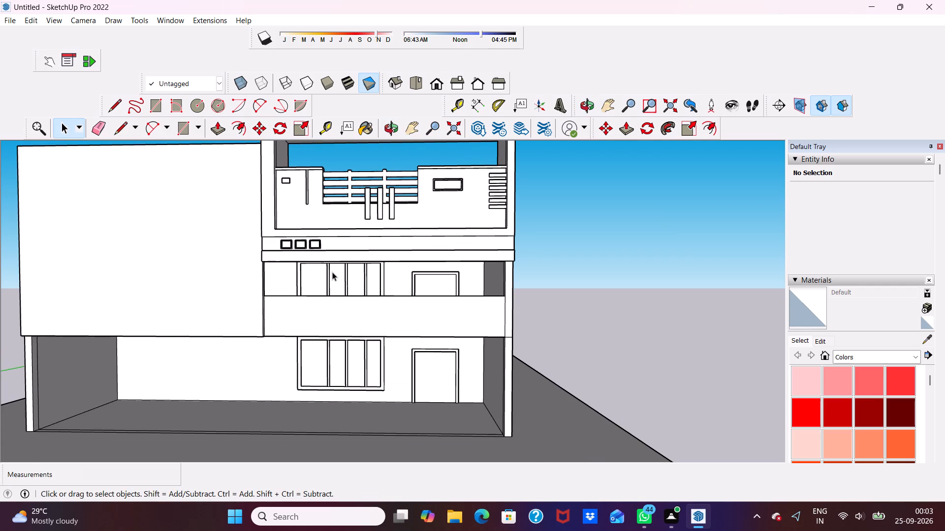
{"action": "scroll", "coordinate": [332, 272], "scroll_direction": "up", "scroll_amount": 6}
{"action": "middle_click_drag", "start_coordinate": [191, 294], "coordinate": [229, 241]}
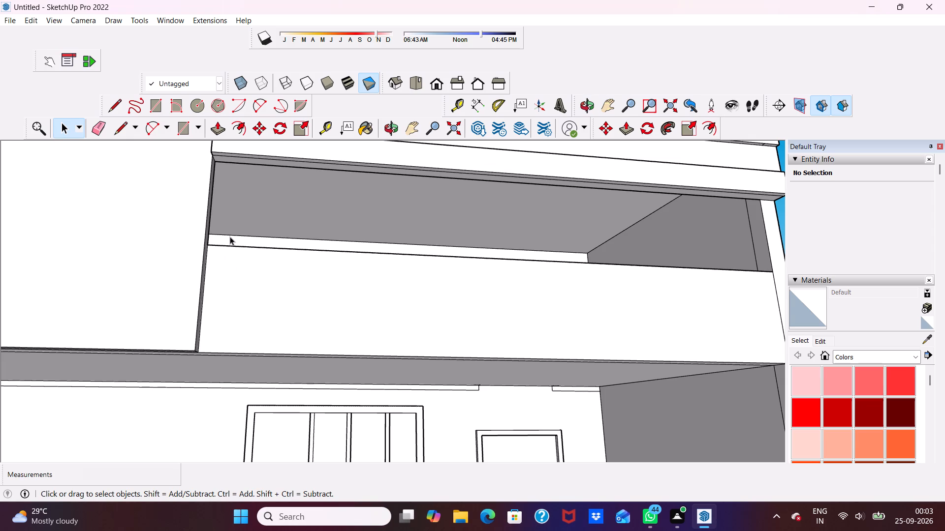
{"action": "middle_click_drag", "start_coordinate": [230, 236], "coordinate": [167, 282]}
{"action": "scroll", "coordinate": [167, 282], "scroll_direction": "up", "scroll_amount": 1}
{"action": "scroll", "coordinate": [172, 287], "scroll_direction": "down", "scroll_amount": 5}
{"action": "scroll", "coordinate": [398, 317], "scroll_direction": "down", "scroll_amount": 3}
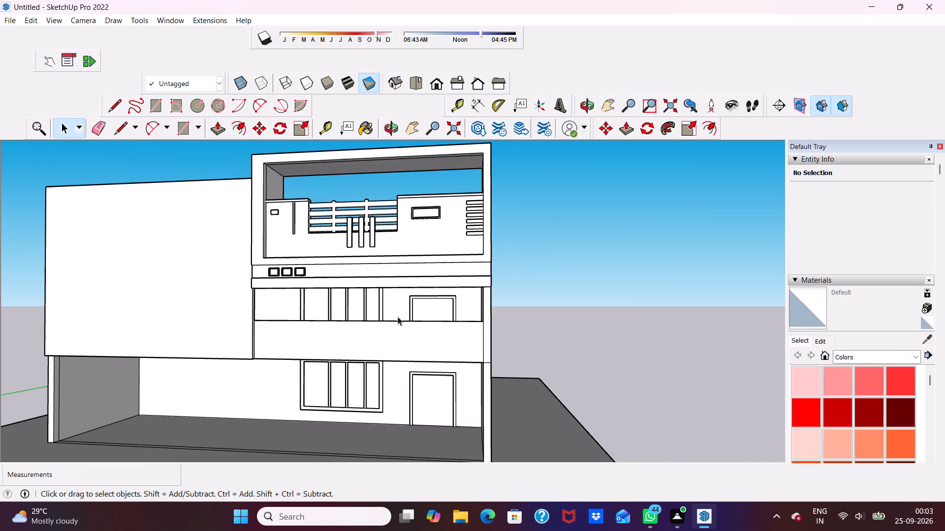
{"action": "scroll", "coordinate": [398, 317], "scroll_direction": "up", "scroll_amount": 2}
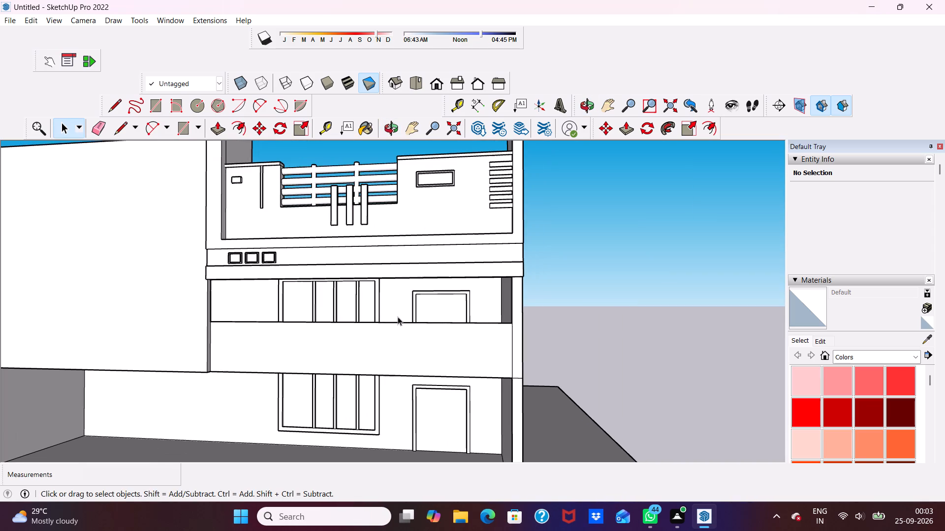
{"action": "scroll", "coordinate": [398, 317], "scroll_direction": "down", "scroll_amount": 4}
{"action": "middle_click_drag", "start_coordinate": [398, 315], "coordinate": [427, 333]}
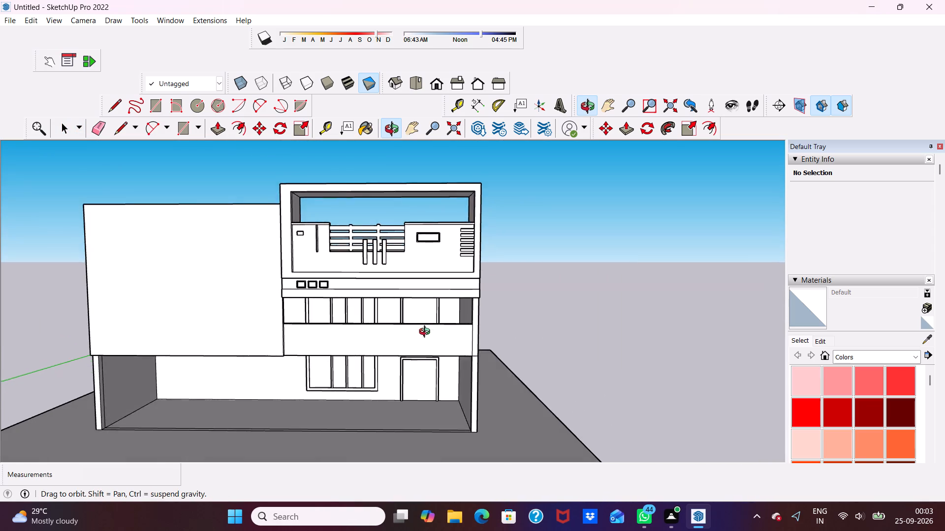
{"action": "middle_click_drag", "start_coordinate": [427, 333], "coordinate": [395, 333]}
{"action": "middle_click_drag", "start_coordinate": [383, 315], "coordinate": [403, 254]}
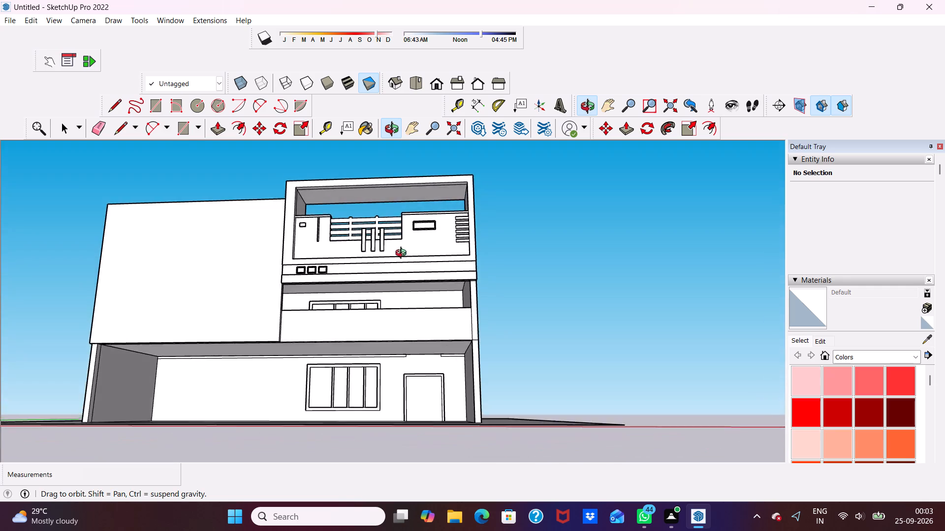
{"action": "middle_click_drag", "start_coordinate": [403, 254], "coordinate": [369, 292]}
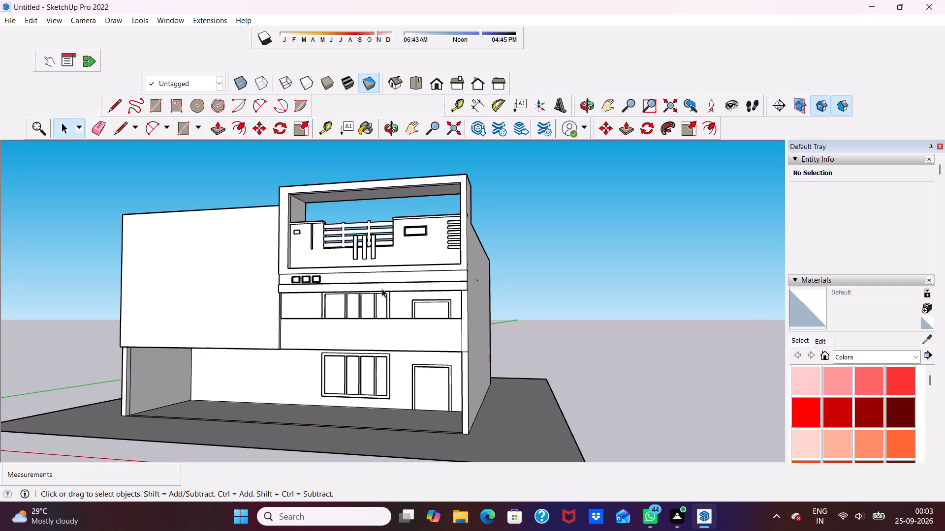
{"action": "scroll", "coordinate": [382, 289], "scroll_direction": "up", "scroll_amount": 1}
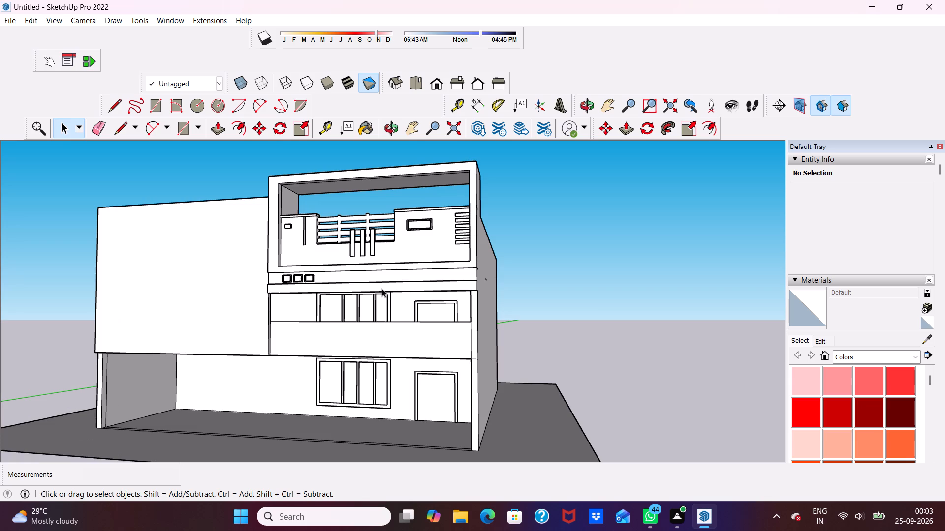
{"action": "scroll", "coordinate": [298, 308], "scroll_direction": "up", "scroll_amount": 4}
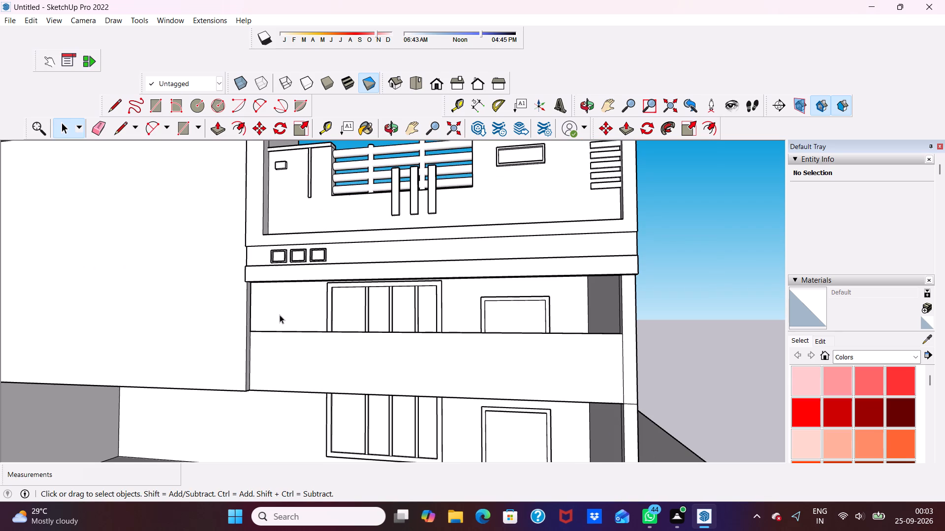
{"action": "scroll", "coordinate": [280, 315], "scroll_direction": "up", "scroll_amount": 1}
{"action": "scroll", "coordinate": [280, 315], "scroll_direction": "down", "scroll_amount": 3}
Erase the stray lengthwise edge on the underside of the lower projecting band above the balcony opening.
{"action": "middle_click_drag", "start_coordinate": [267, 304], "coordinate": [305, 186]}
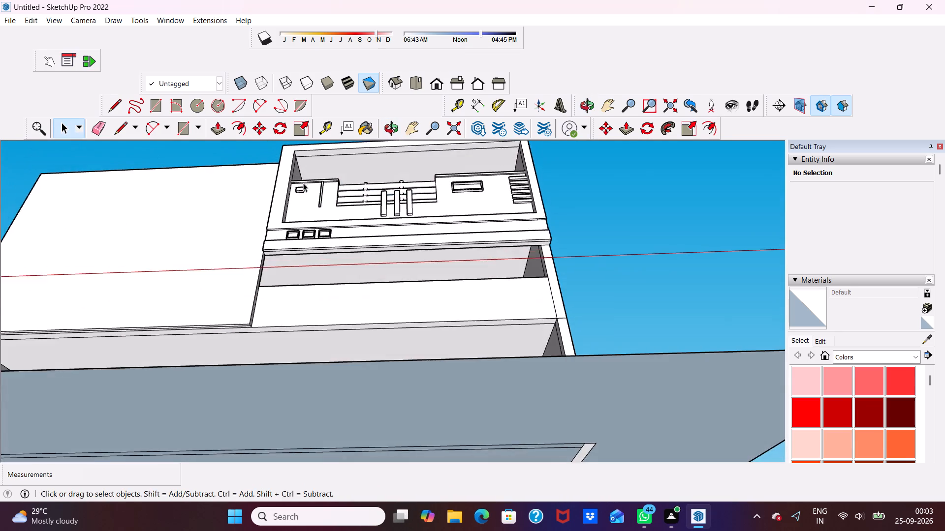
{"action": "scroll", "coordinate": [302, 180], "scroll_direction": "up", "scroll_amount": 4}
{"action": "scroll", "coordinate": [220, 295], "scroll_direction": "up", "scroll_amount": 3}
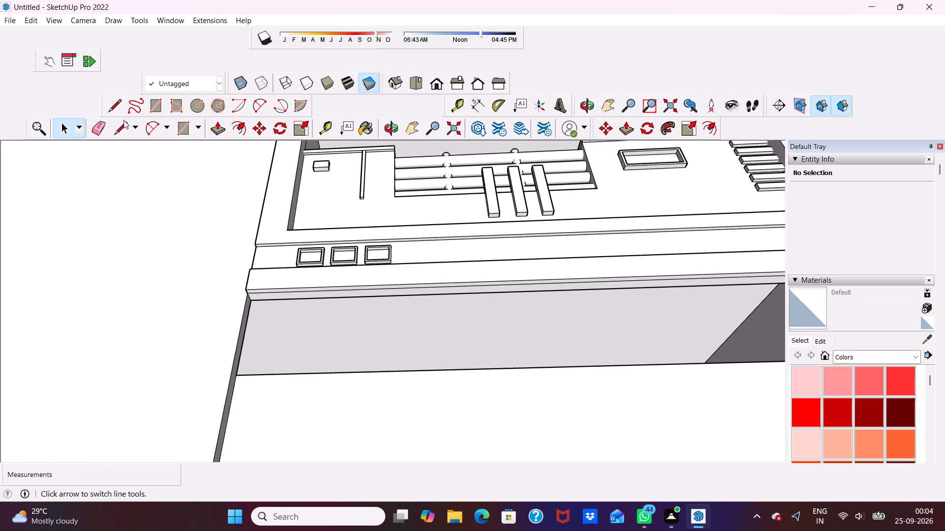
{"action": "left_click", "coordinate": [95, 125]}
{"action": "scroll", "coordinate": [294, 306], "scroll_direction": "up", "scroll_amount": 2}
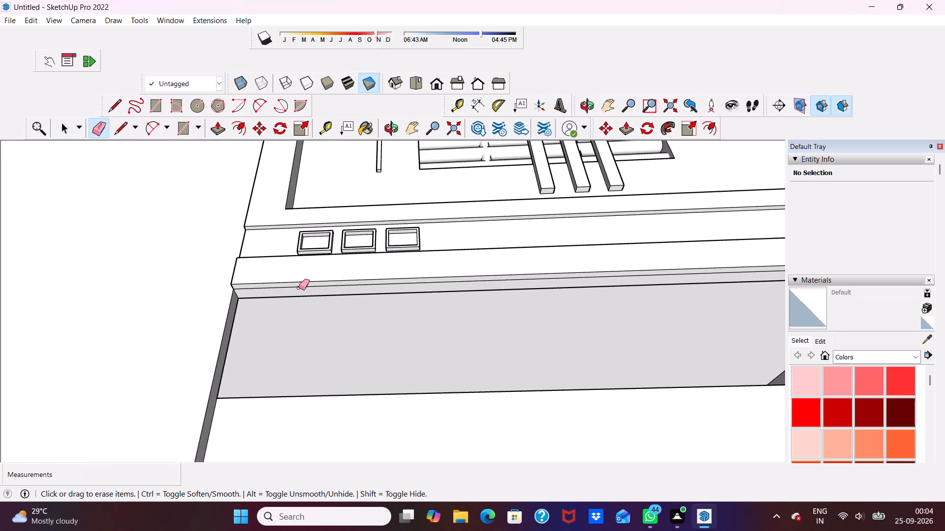
{"action": "left_click", "coordinate": [299, 288]}
{"action": "scroll", "coordinate": [285, 296], "scroll_direction": "down", "scroll_amount": 7}
{"action": "key", "text": "space"}
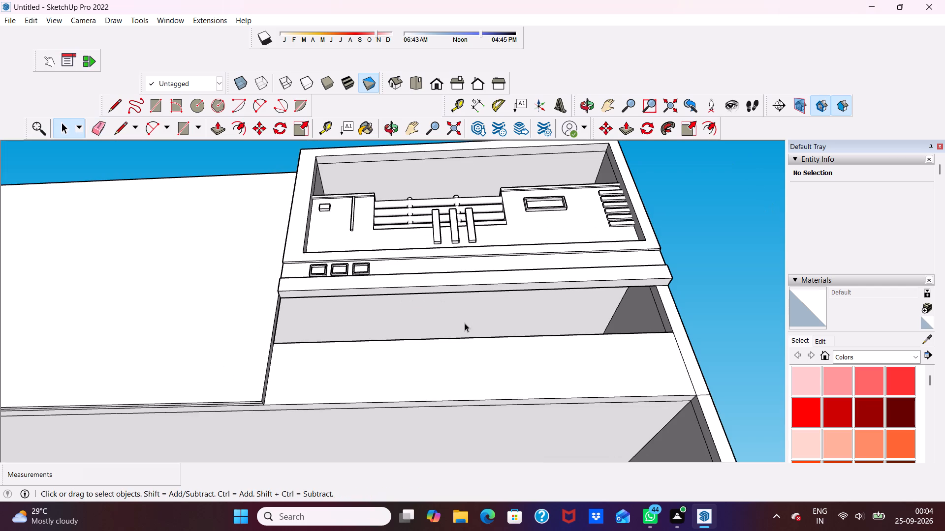
Draw a 9" line across the underside of the lower projecting band, just in from its end beside the plain wall block.
{"action": "scroll", "coordinate": [246, 229], "scroll_direction": "up", "scroll_amount": 2}
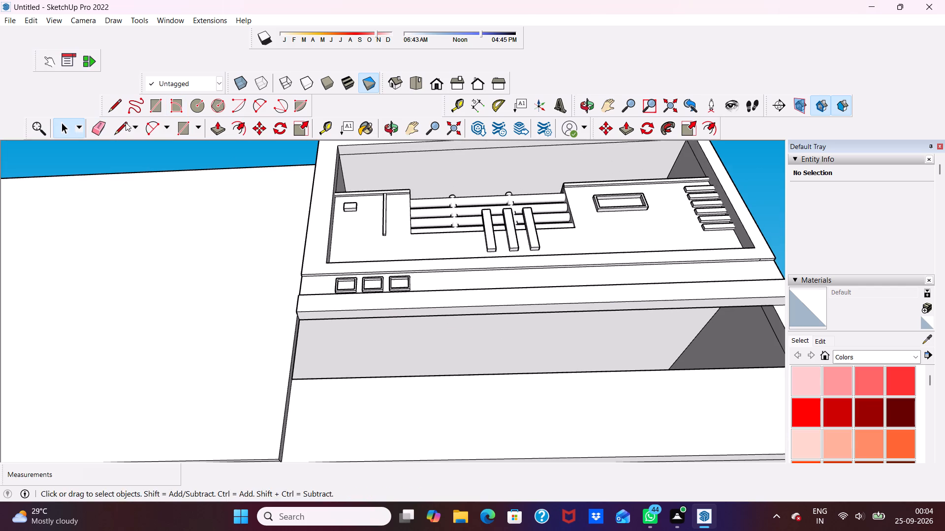
{"action": "left_click", "coordinate": [119, 128]}
{"action": "scroll", "coordinate": [277, 292], "scroll_direction": "up", "scroll_amount": 4}
{"action": "scroll", "coordinate": [334, 309], "scroll_direction": "up", "scroll_amount": 3}
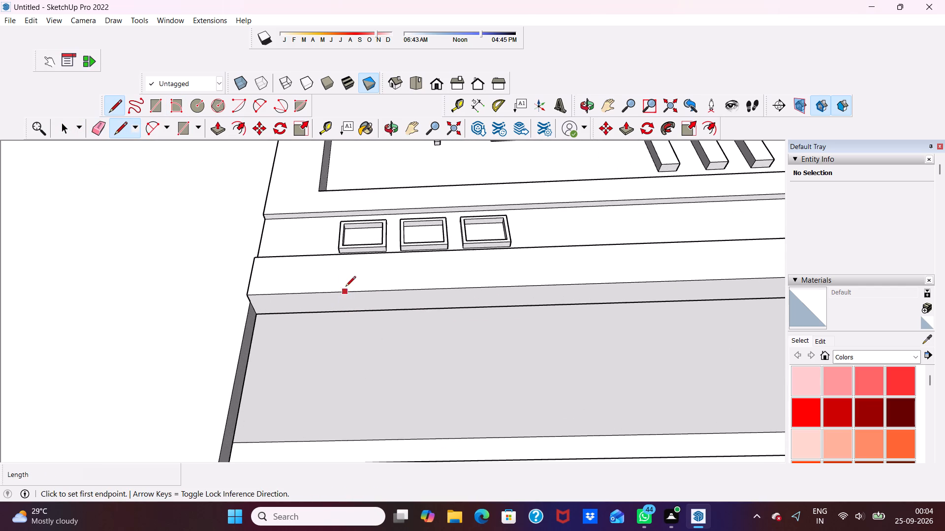
{"action": "left_click", "coordinate": [325, 295]}
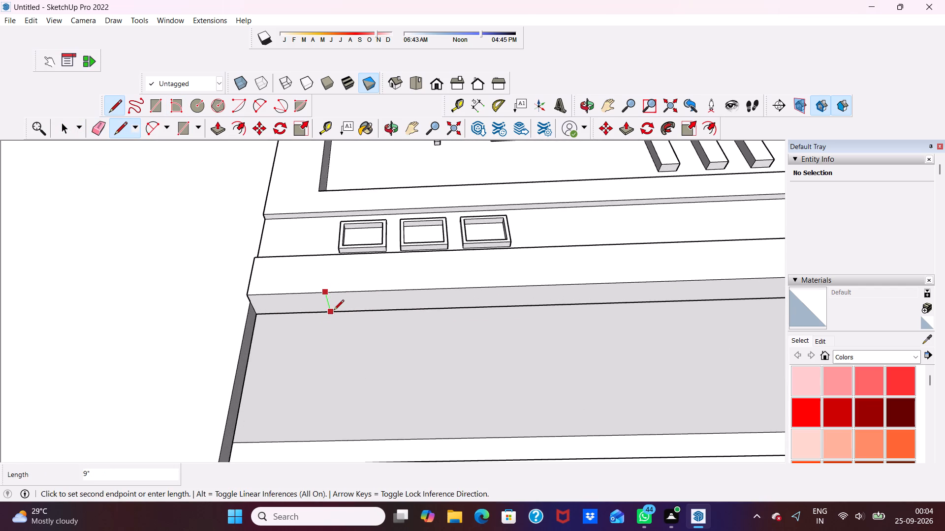
{"action": "left_click", "coordinate": [327, 312]}
{"action": "scroll", "coordinate": [286, 318], "scroll_direction": "down", "scroll_amount": 9}
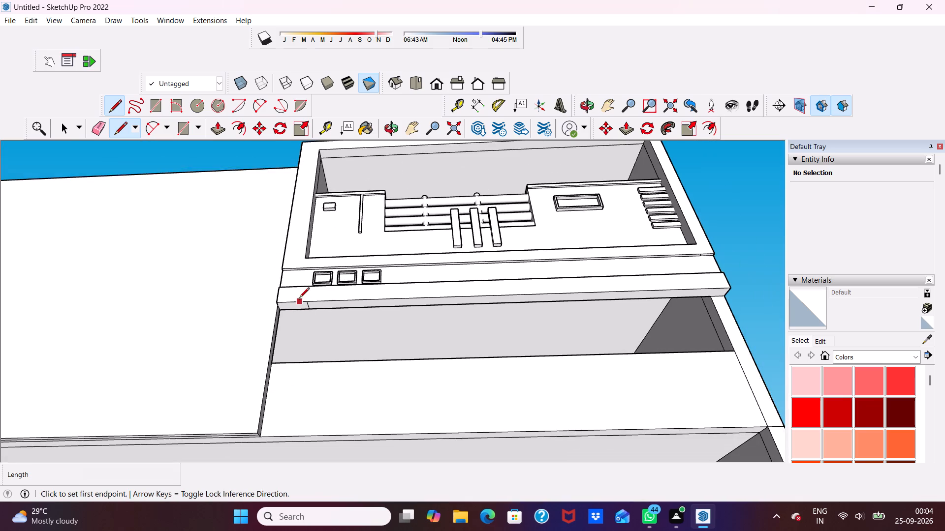
{"action": "scroll", "coordinate": [301, 293], "scroll_direction": "down", "scroll_amount": 1}
{"action": "key", "text": "space"}
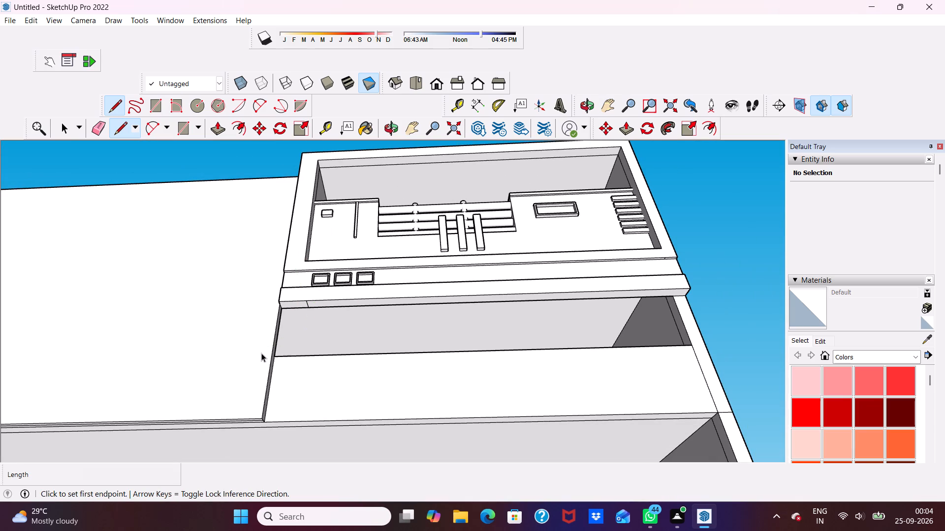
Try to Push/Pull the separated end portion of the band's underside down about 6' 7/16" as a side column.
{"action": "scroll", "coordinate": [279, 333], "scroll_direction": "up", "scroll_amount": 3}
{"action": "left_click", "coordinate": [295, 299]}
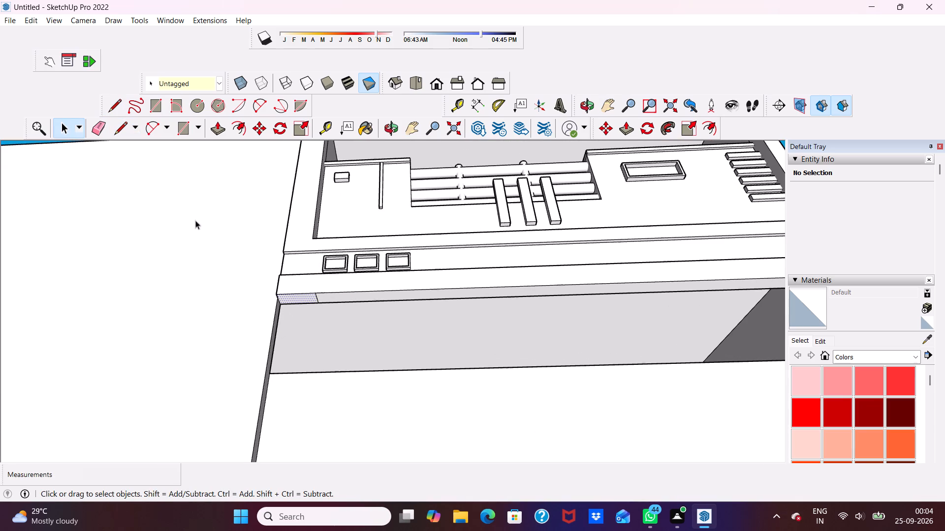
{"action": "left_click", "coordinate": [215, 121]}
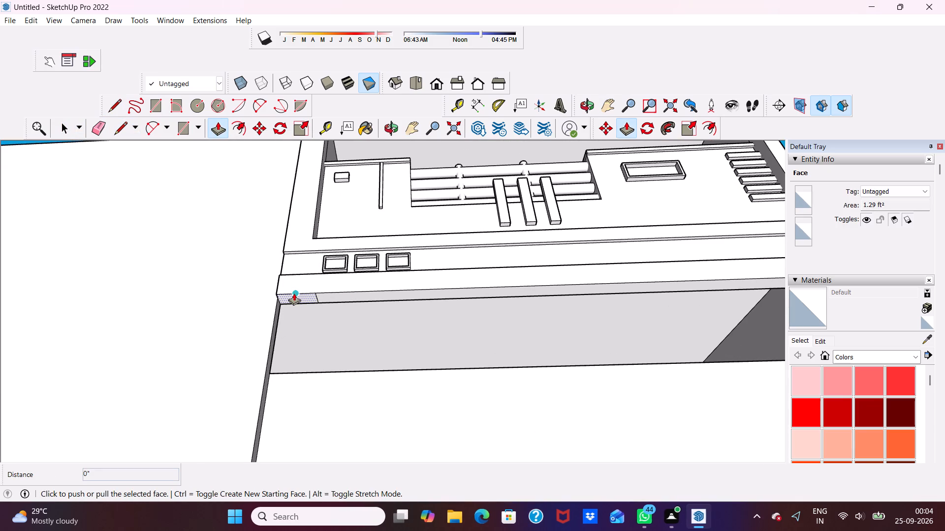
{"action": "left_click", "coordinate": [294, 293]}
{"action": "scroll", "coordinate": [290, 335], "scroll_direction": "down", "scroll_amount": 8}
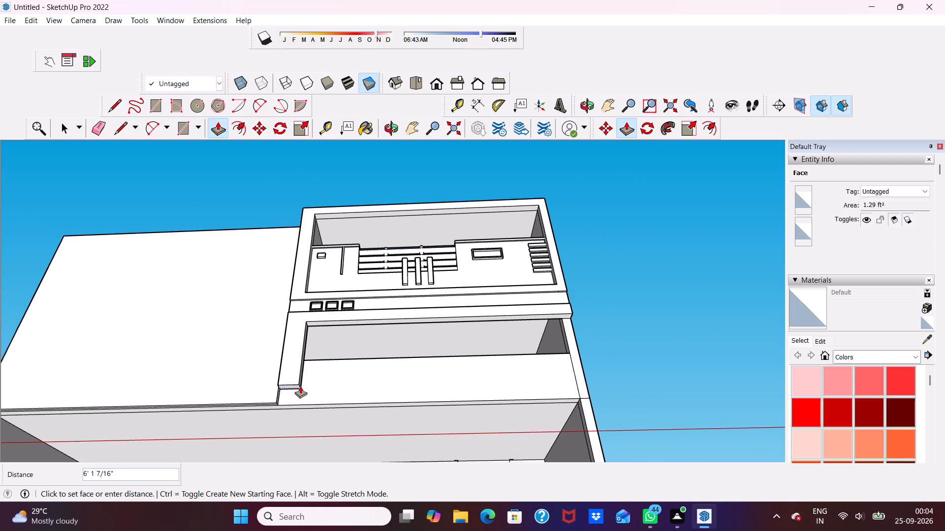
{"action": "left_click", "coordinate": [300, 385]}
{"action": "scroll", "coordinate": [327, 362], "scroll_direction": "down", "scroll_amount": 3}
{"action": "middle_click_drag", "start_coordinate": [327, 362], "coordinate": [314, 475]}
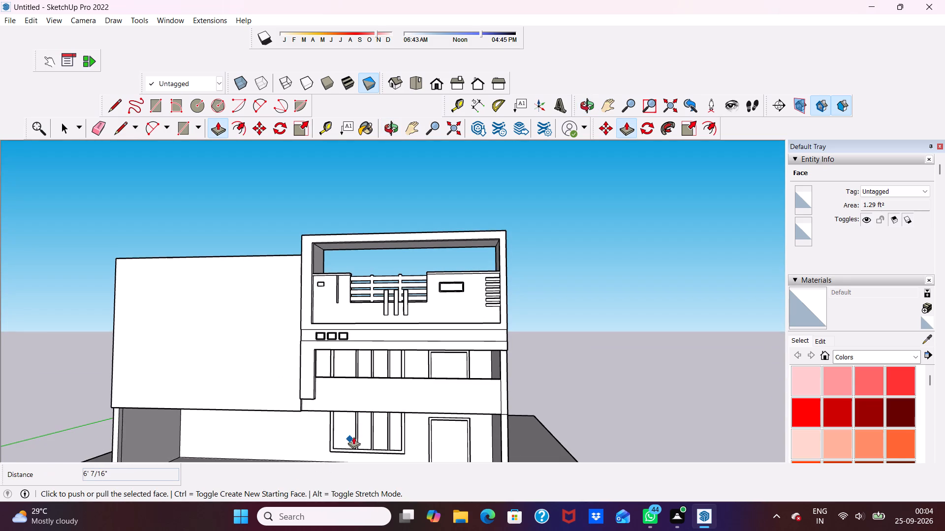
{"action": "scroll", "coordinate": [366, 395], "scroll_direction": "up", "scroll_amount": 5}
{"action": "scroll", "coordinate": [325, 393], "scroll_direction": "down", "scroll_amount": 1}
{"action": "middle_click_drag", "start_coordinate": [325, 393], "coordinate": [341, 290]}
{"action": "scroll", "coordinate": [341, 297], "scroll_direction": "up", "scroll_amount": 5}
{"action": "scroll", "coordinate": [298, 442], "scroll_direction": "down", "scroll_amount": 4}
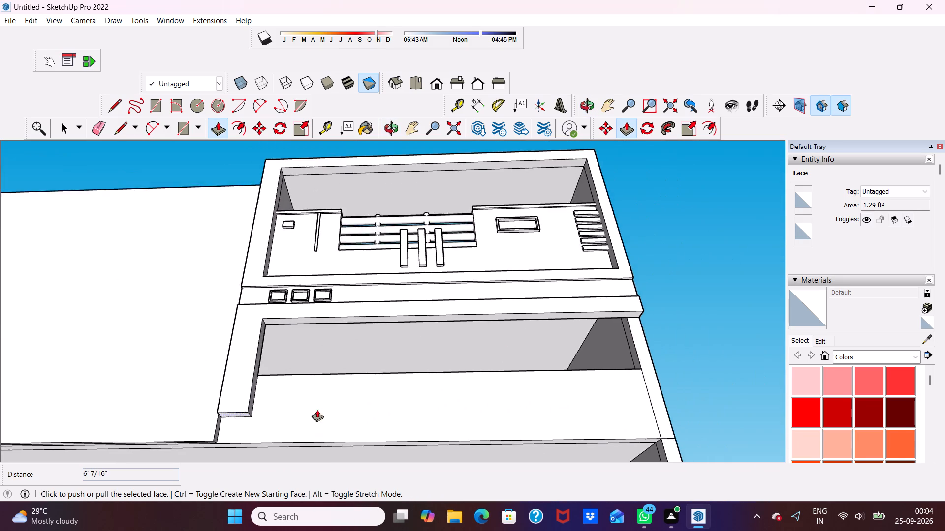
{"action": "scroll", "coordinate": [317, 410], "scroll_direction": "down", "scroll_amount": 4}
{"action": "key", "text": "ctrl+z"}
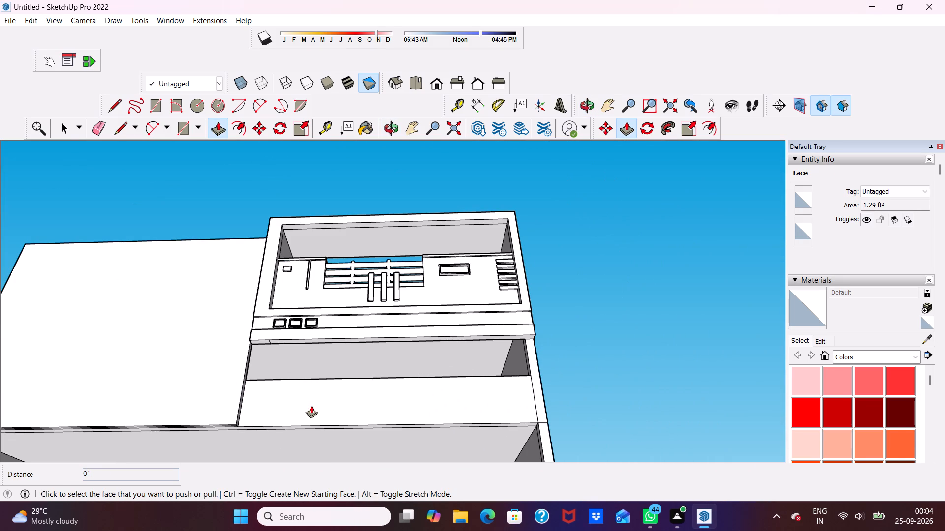
Push/Pull the separated end portion of the band's underside down 7' 8" to form a column beside the balcony opening.
{"action": "scroll", "coordinate": [311, 406], "scroll_direction": "up", "scroll_amount": 1}
{"action": "scroll", "coordinate": [270, 347], "scroll_direction": "up", "scroll_amount": 11}
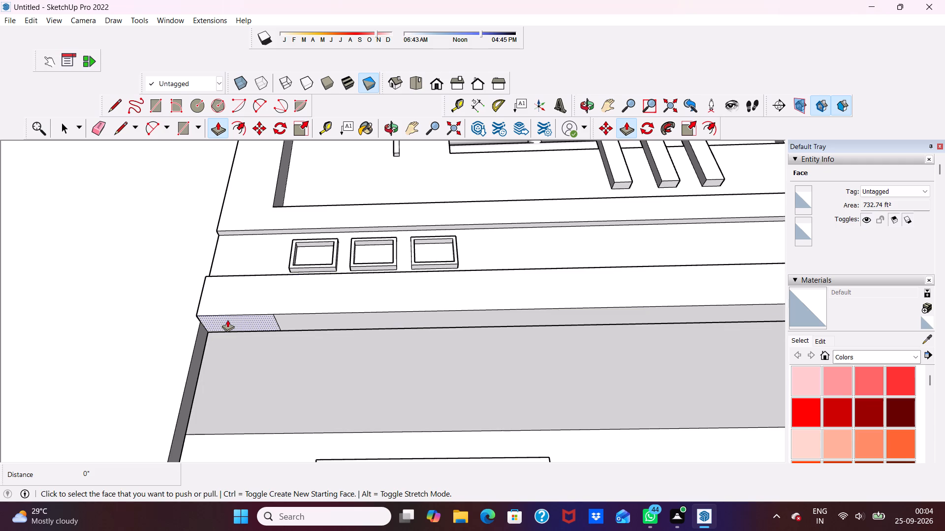
{"action": "left_click", "coordinate": [227, 320]}
{"action": "scroll", "coordinate": [227, 320], "scroll_direction": "down", "scroll_amount": 9}
{"action": "scroll", "coordinate": [254, 379], "scroll_direction": "down", "scroll_amount": 5}
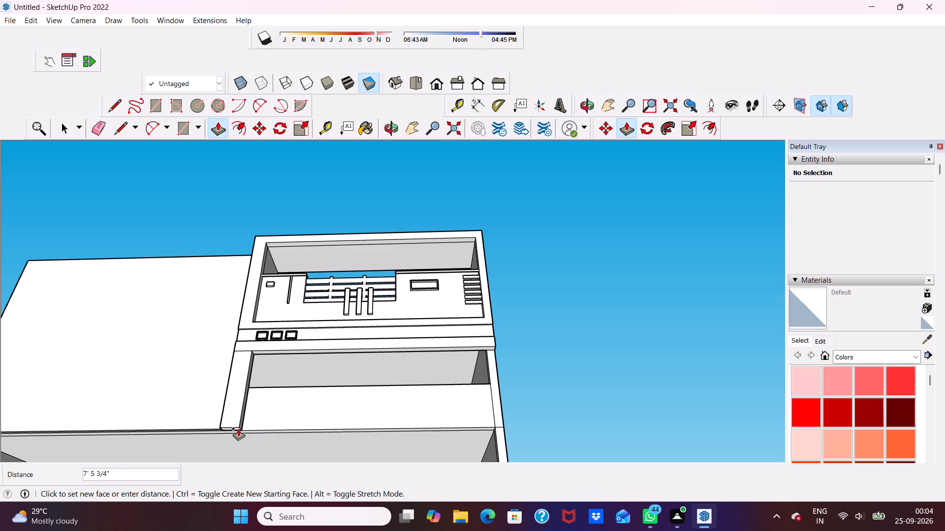
{"action": "left_click", "coordinate": [237, 431]}
Push/Pull the ground-floor ceiling face below the balcony down 11 1/4".
{"action": "scroll", "coordinate": [242, 427], "scroll_direction": "down", "scroll_amount": 4}
{"action": "middle_click_drag", "start_coordinate": [246, 423], "coordinate": [232, 465]}
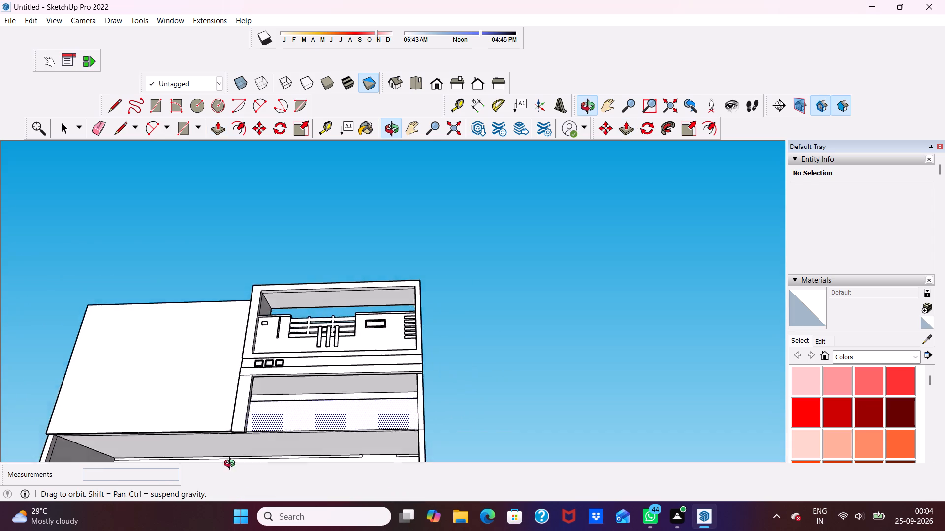
{"action": "middle_click_drag", "start_coordinate": [232, 465], "coordinate": [274, 429]}
{"action": "scroll", "coordinate": [296, 406], "scroll_direction": "up", "scroll_amount": 4}
{"action": "scroll", "coordinate": [235, 426], "scroll_direction": "up", "scroll_amount": 4}
{"action": "scroll", "coordinate": [213, 424], "scroll_direction": "down", "scroll_amount": 1}
{"action": "middle_click_drag", "start_coordinate": [213, 424], "coordinate": [102, 448]}
{"action": "scroll", "coordinate": [223, 414], "scroll_direction": "up", "scroll_amount": 9}
{"action": "scroll", "coordinate": [243, 417], "scroll_direction": "down", "scroll_amount": 6}
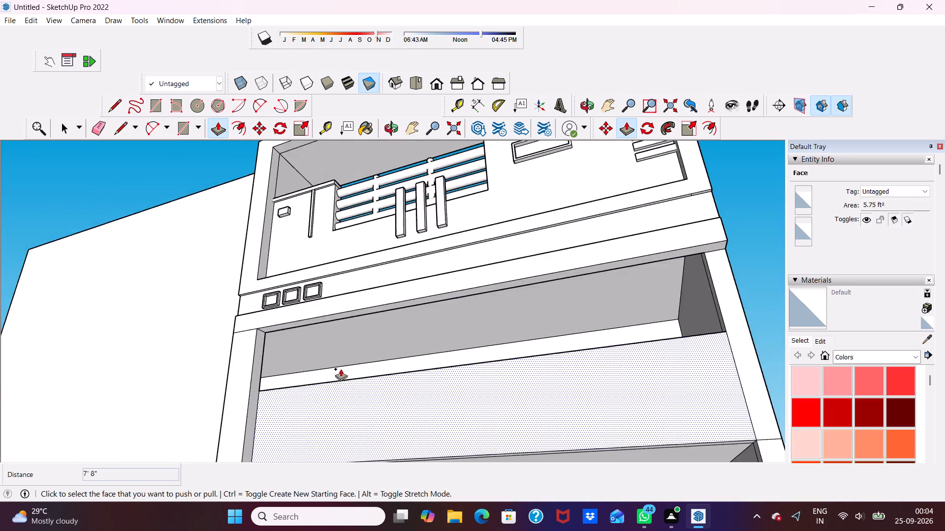
{"action": "scroll", "coordinate": [341, 369], "scroll_direction": "down", "scroll_amount": 10}
{"action": "scroll", "coordinate": [287, 406], "scroll_direction": "up", "scroll_amount": 5}
{"action": "left_click", "coordinate": [287, 405]}
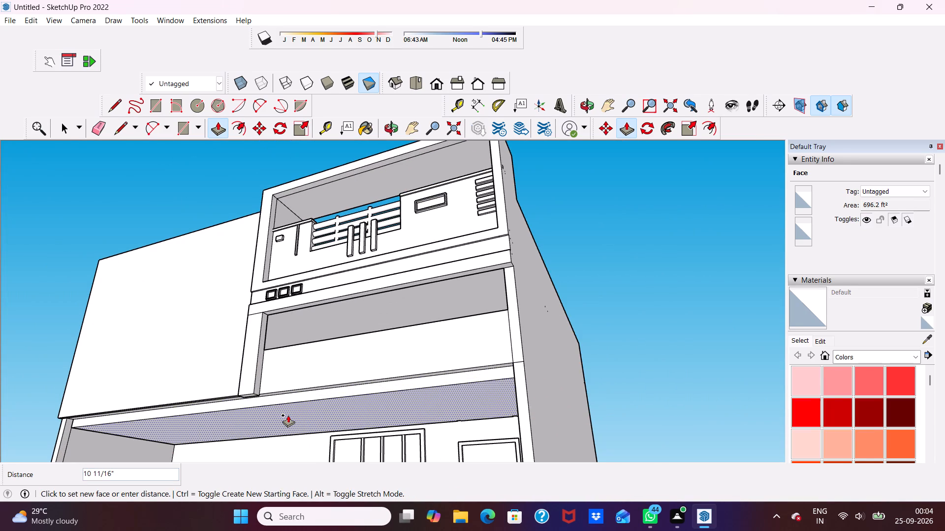
{"action": "left_click", "coordinate": [288, 415]}
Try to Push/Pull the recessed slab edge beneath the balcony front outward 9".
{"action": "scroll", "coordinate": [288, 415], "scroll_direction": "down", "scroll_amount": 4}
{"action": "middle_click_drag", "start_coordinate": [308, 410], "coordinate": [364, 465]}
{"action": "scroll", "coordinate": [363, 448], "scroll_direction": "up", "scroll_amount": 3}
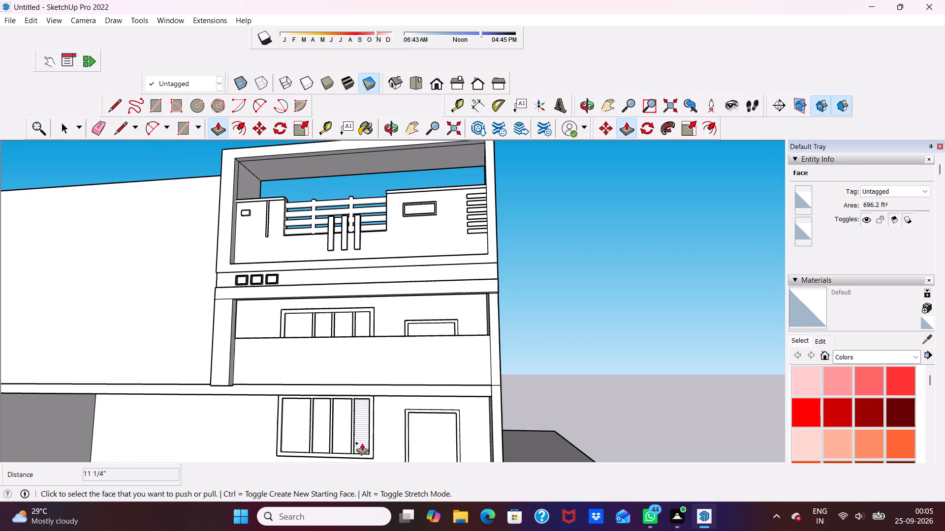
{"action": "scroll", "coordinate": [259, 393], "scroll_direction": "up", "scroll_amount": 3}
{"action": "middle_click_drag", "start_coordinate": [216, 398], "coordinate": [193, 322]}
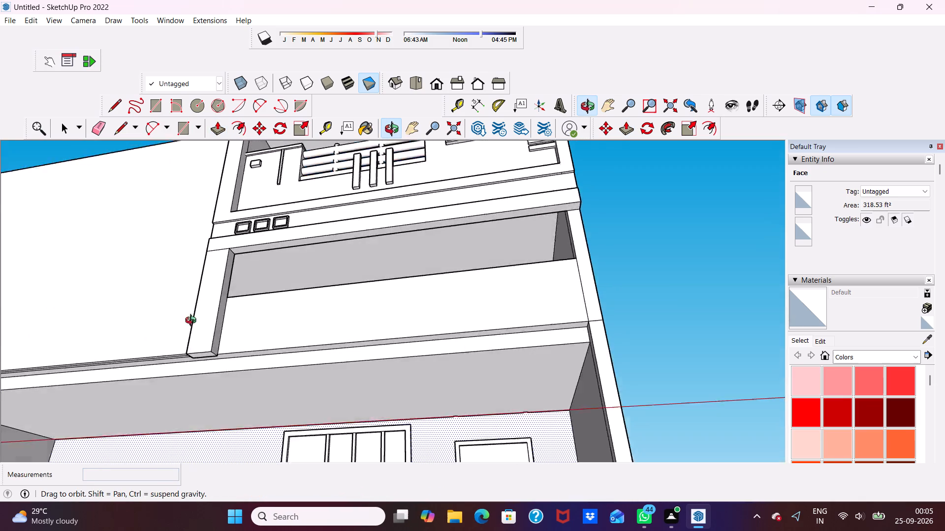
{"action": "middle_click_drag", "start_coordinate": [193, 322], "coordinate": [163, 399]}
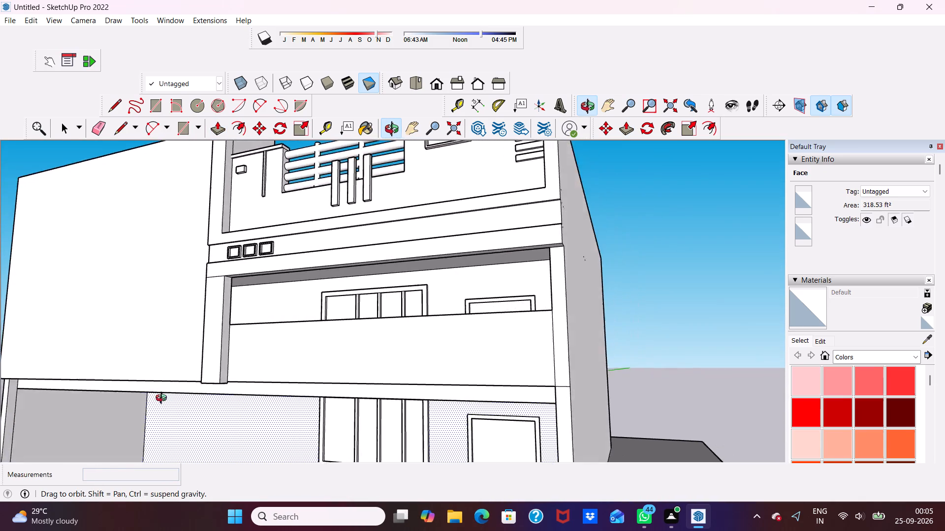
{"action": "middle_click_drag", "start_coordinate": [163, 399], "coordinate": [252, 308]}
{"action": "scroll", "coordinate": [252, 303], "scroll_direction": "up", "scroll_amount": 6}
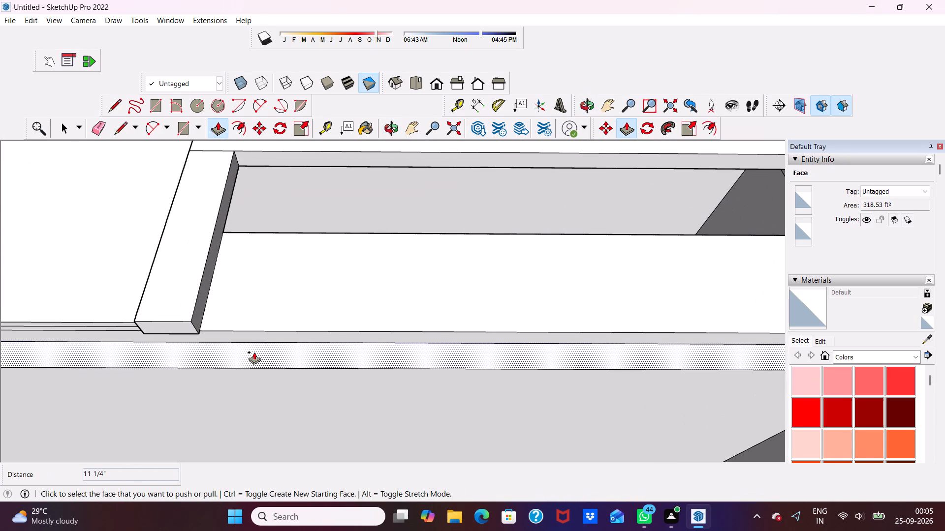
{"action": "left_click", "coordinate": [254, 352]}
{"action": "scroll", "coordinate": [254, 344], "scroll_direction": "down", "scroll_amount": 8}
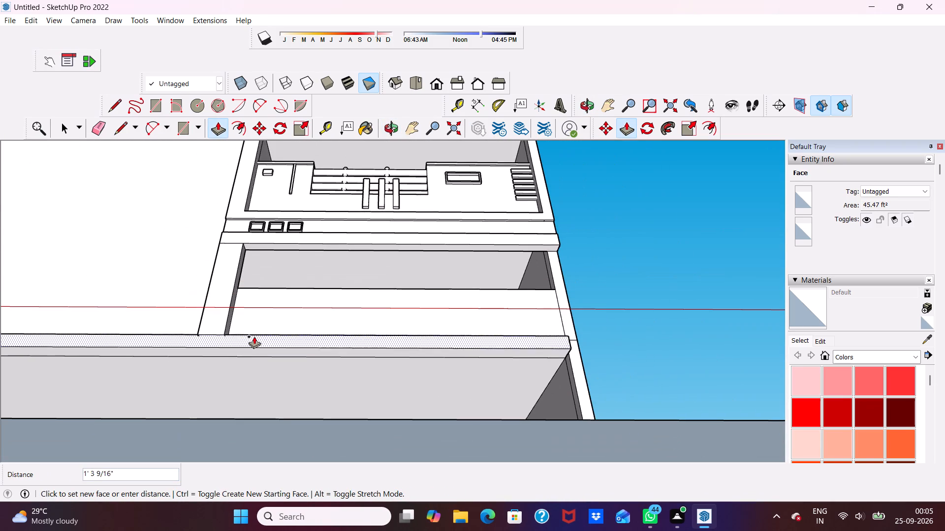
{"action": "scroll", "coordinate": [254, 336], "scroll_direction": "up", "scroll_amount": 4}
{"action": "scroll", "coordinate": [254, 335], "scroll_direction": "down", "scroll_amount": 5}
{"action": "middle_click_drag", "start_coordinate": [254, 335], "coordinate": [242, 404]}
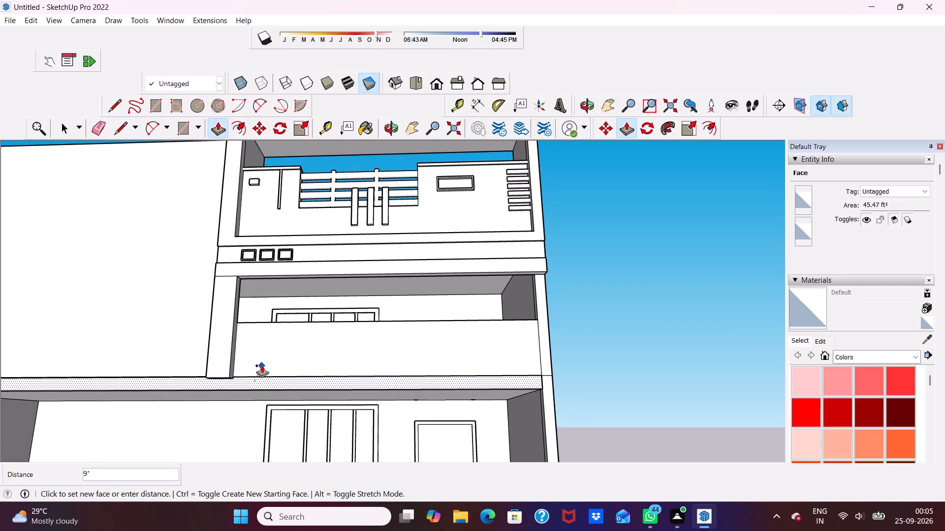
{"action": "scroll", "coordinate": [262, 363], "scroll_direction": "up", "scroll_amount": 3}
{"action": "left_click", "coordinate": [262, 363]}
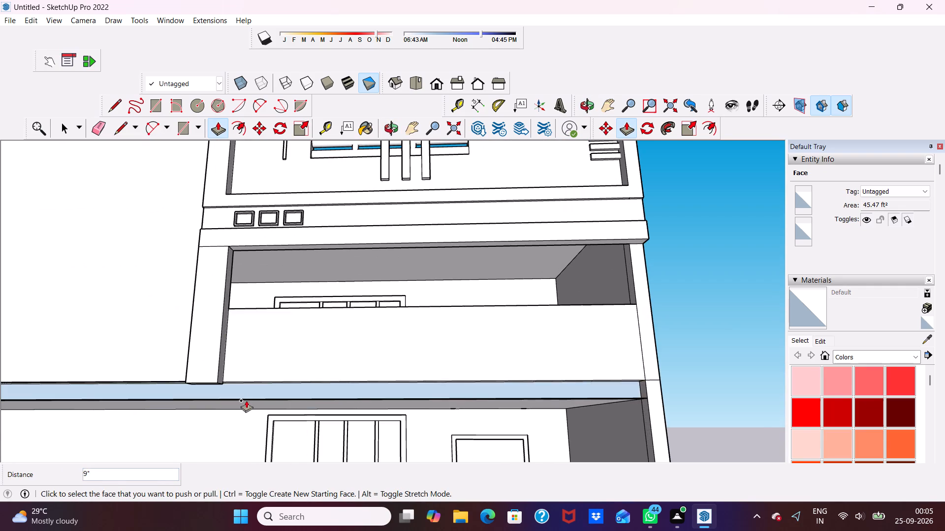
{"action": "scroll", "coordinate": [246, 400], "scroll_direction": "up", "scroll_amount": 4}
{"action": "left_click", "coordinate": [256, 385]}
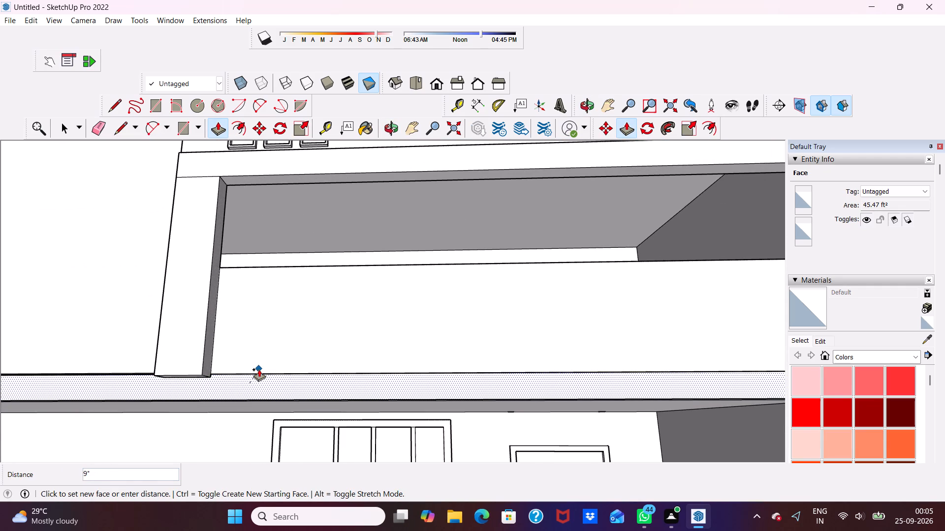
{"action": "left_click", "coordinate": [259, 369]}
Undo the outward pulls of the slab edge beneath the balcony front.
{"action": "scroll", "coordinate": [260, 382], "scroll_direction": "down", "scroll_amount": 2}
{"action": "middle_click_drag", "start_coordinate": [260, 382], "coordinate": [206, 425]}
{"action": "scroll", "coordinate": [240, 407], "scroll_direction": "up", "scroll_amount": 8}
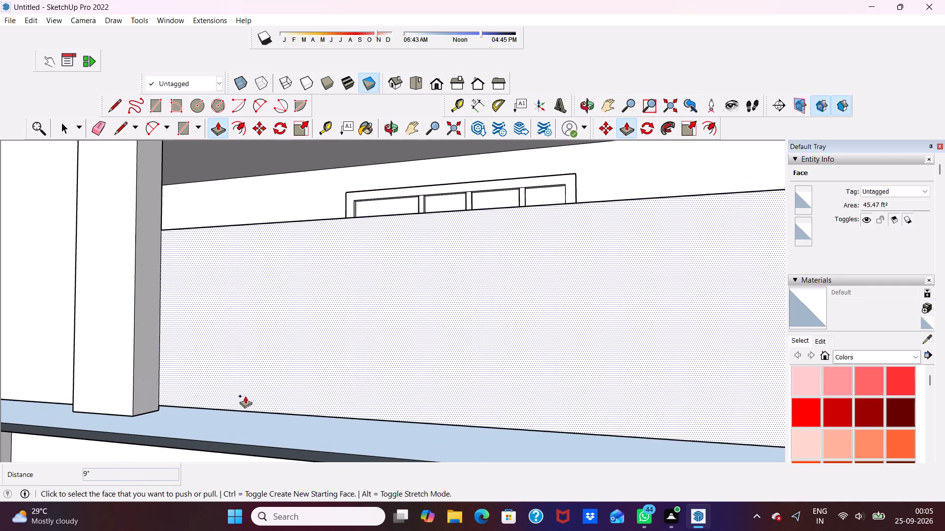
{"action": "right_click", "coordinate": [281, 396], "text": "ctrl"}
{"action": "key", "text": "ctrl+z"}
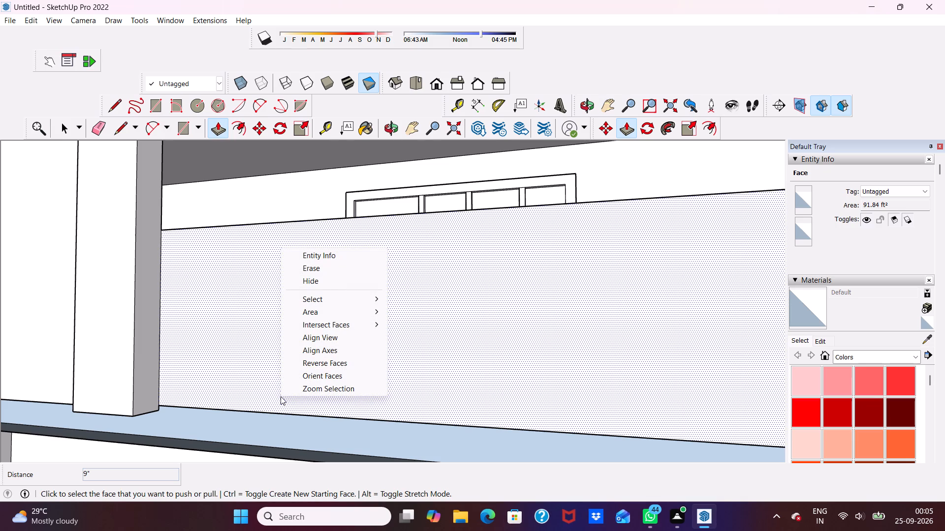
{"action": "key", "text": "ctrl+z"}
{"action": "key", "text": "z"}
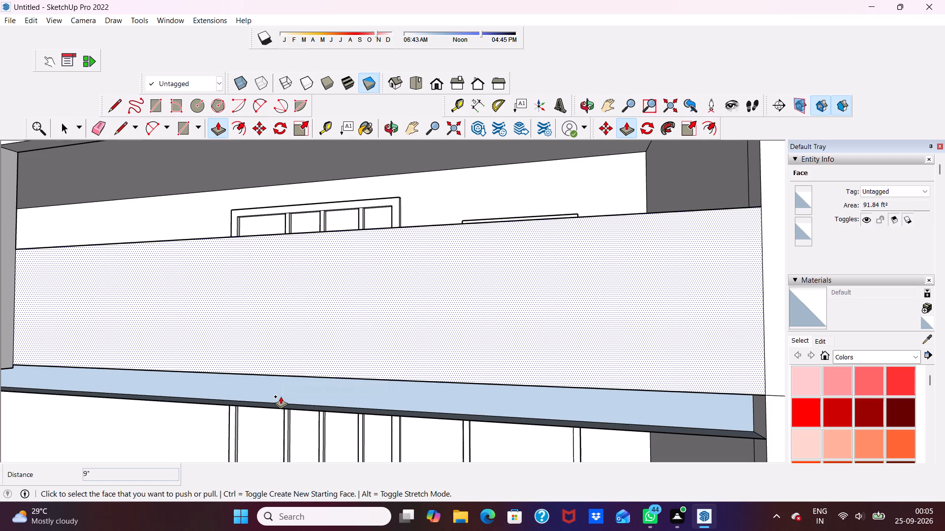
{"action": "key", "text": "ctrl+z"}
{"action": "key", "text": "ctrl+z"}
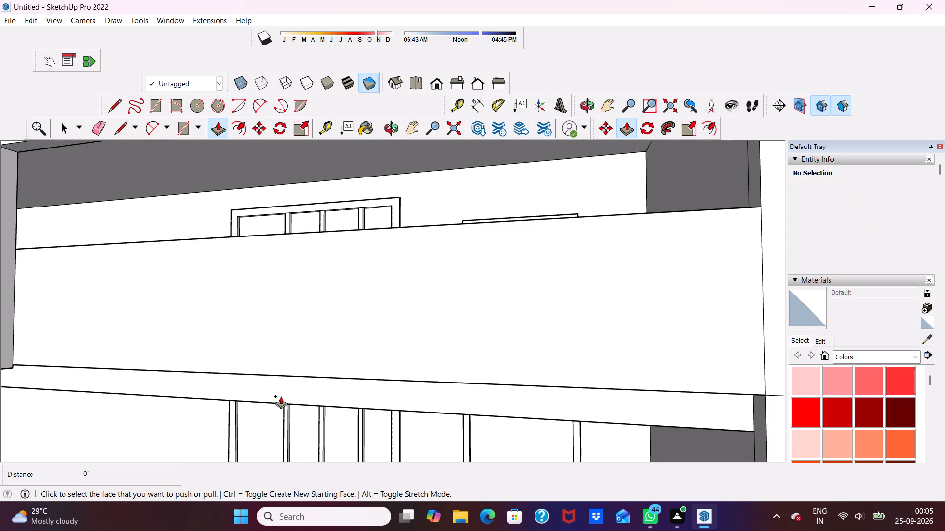
Push/Pull the narrow underside strip in front of the recessed slab edge down 11 1/4", level with the lowered ceiling.
{"action": "scroll", "coordinate": [302, 379], "scroll_direction": "down", "scroll_amount": 3}
{"action": "middle_click_drag", "start_coordinate": [347, 403], "coordinate": [413, 311]}
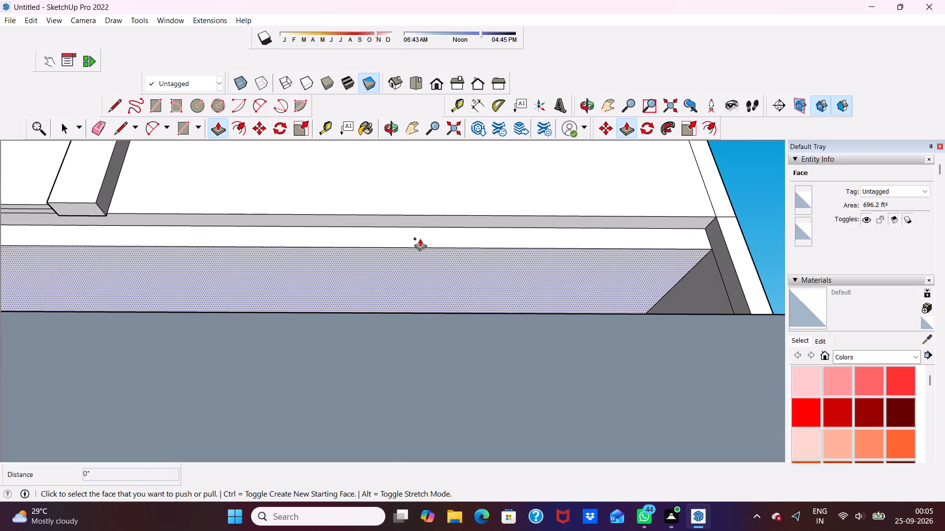
{"action": "scroll", "coordinate": [420, 238], "scroll_direction": "up", "scroll_amount": 4}
{"action": "left_click", "coordinate": [419, 211]}
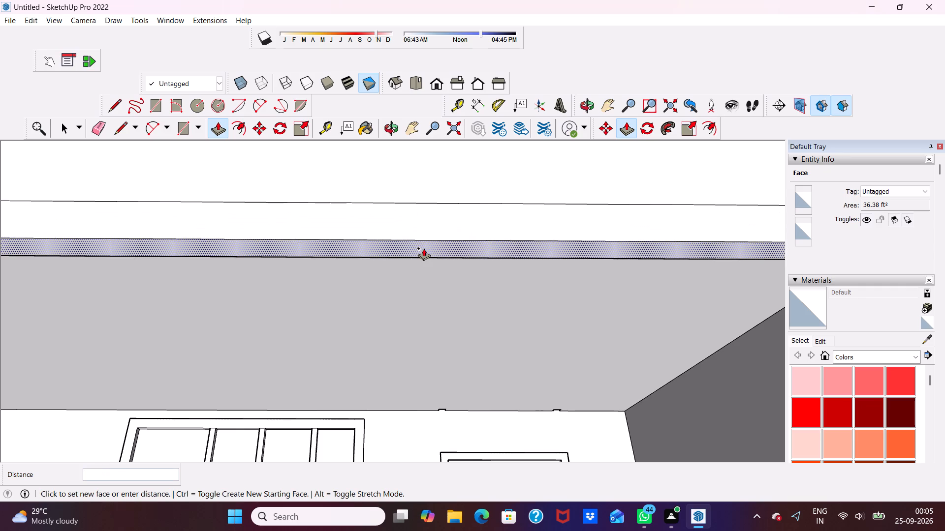
{"action": "scroll", "coordinate": [424, 252], "scroll_direction": "down", "scroll_amount": 3}
{"action": "middle_click_drag", "start_coordinate": [424, 252], "coordinate": [417, 266]}
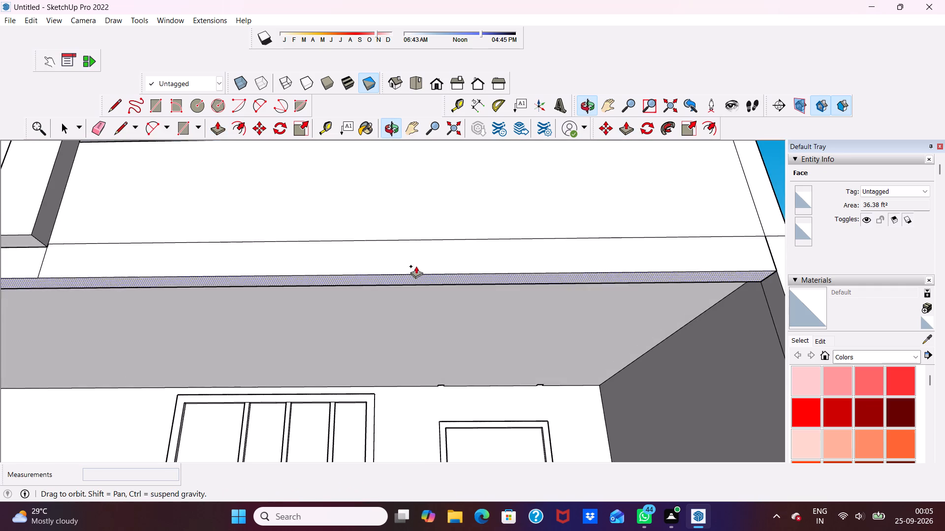
{"action": "scroll", "coordinate": [349, 298], "scroll_direction": "down", "scroll_amount": 4}
{"action": "middle_click_drag", "start_coordinate": [348, 298], "coordinate": [352, 268]}
{"action": "middle_click_drag", "start_coordinate": [352, 268], "coordinate": [348, 304]}
{"action": "scroll", "coordinate": [347, 302], "scroll_direction": "up", "scroll_amount": 3}
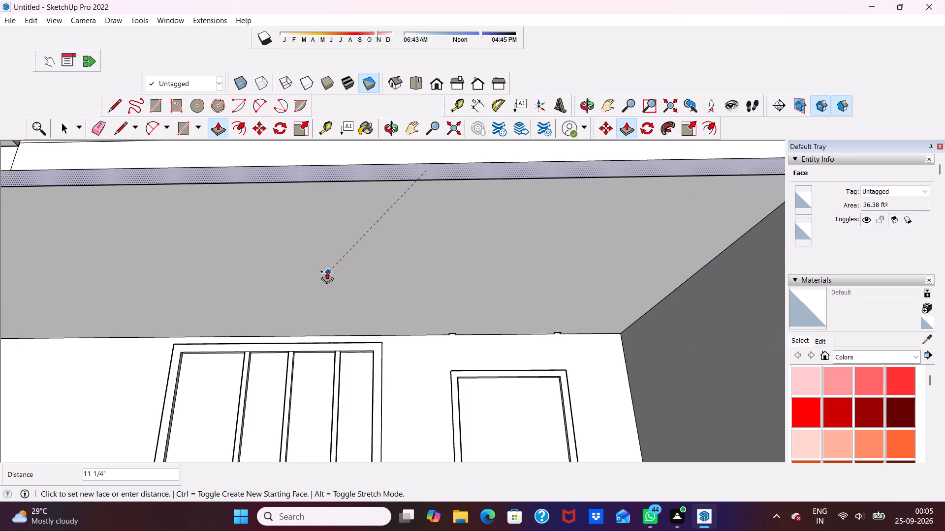
{"action": "left_click", "coordinate": [305, 245]}
{"action": "scroll", "coordinate": [290, 252], "scroll_direction": "down", "scroll_amount": 9}
{"action": "scroll", "coordinate": [352, 226], "scroll_direction": "down", "scroll_amount": 1}
{"action": "middle_click_drag", "start_coordinate": [352, 226], "coordinate": [360, 249]}
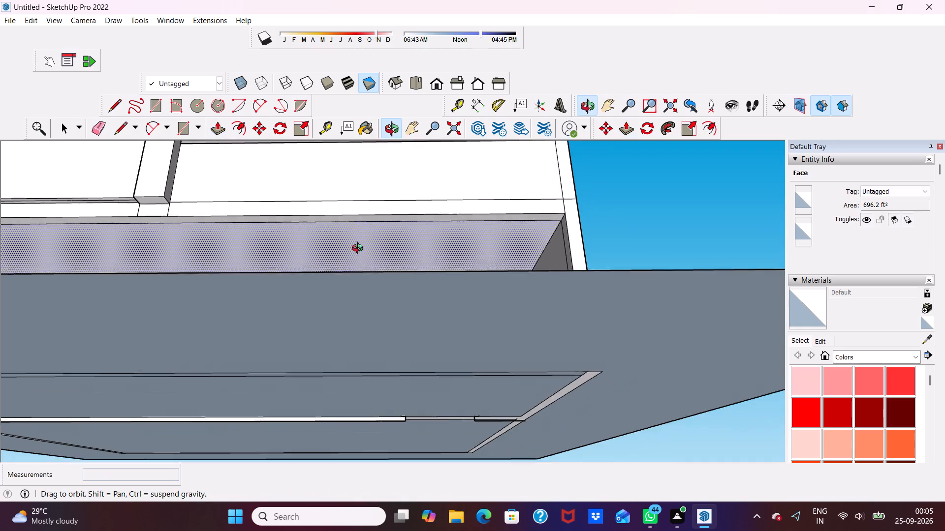
{"action": "middle_click_drag", "start_coordinate": [360, 249], "coordinate": [368, 302]}
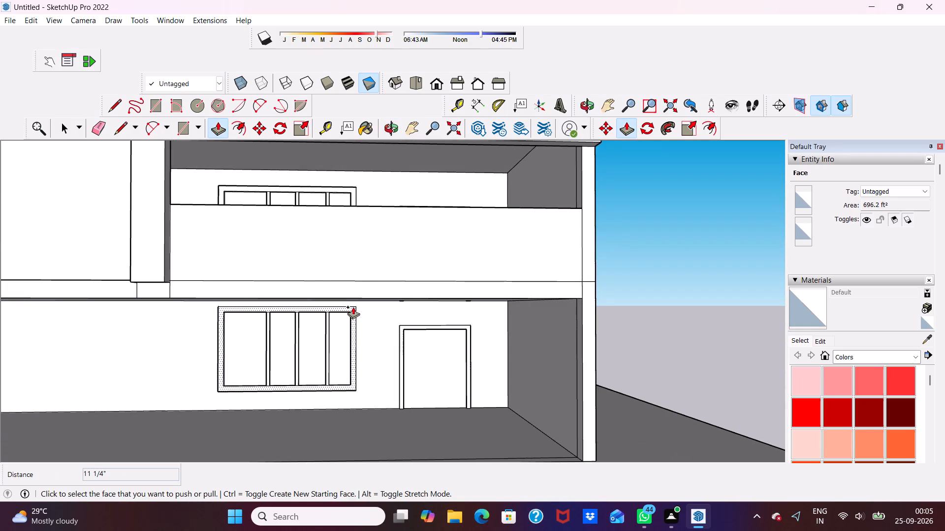
Examine the thickened slab below the balcony and the base of the side column from the front and from below.
{"action": "key", "text": "space"}
{"action": "scroll", "coordinate": [283, 352], "scroll_direction": "down", "scroll_amount": 2}
{"action": "scroll", "coordinate": [295, 265], "scroll_direction": "down", "scroll_amount": 1}
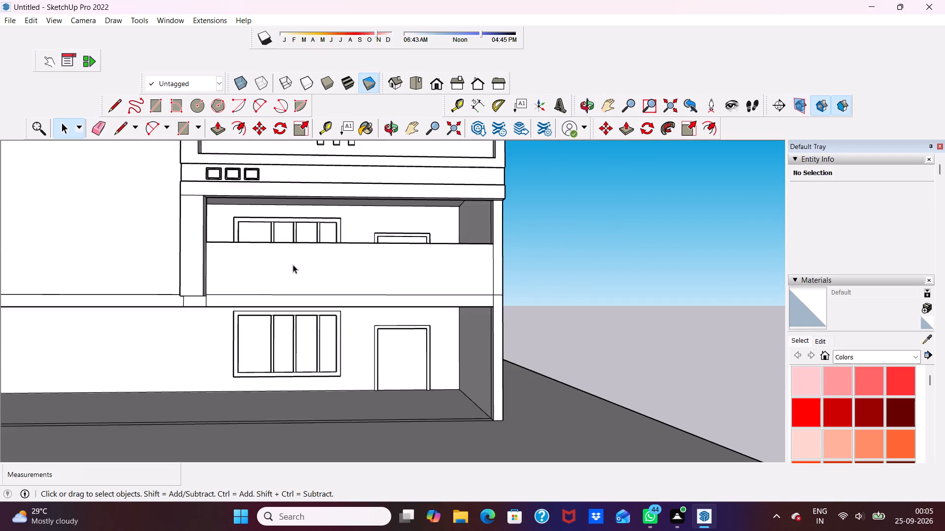
{"action": "middle_click_drag", "start_coordinate": [293, 265], "coordinate": [183, 286]}
{"action": "scroll", "coordinate": [242, 269], "scroll_direction": "up", "scroll_amount": 4}
{"action": "scroll", "coordinate": [189, 304], "scroll_direction": "up", "scroll_amount": 5}
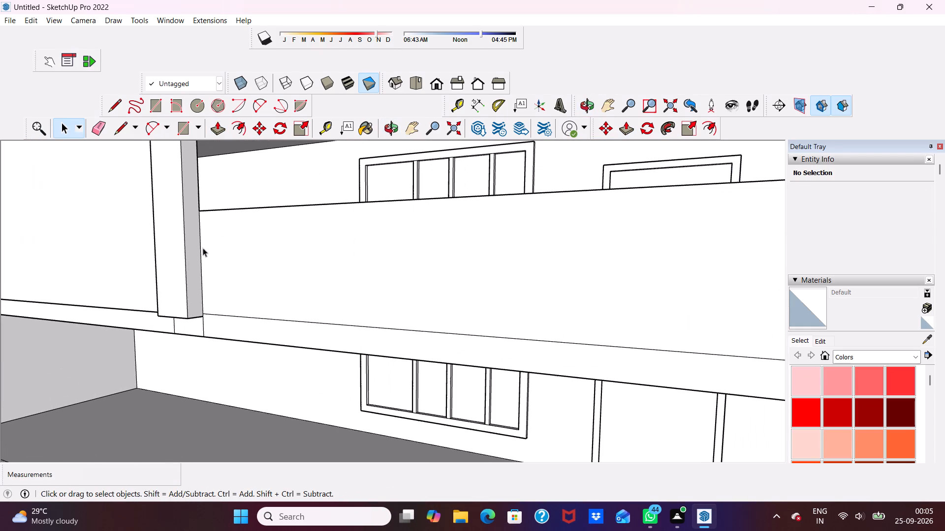
{"action": "scroll", "coordinate": [182, 312], "scroll_direction": "down", "scroll_amount": 2}
{"action": "middle_click_drag", "start_coordinate": [195, 318], "coordinate": [301, 220]}
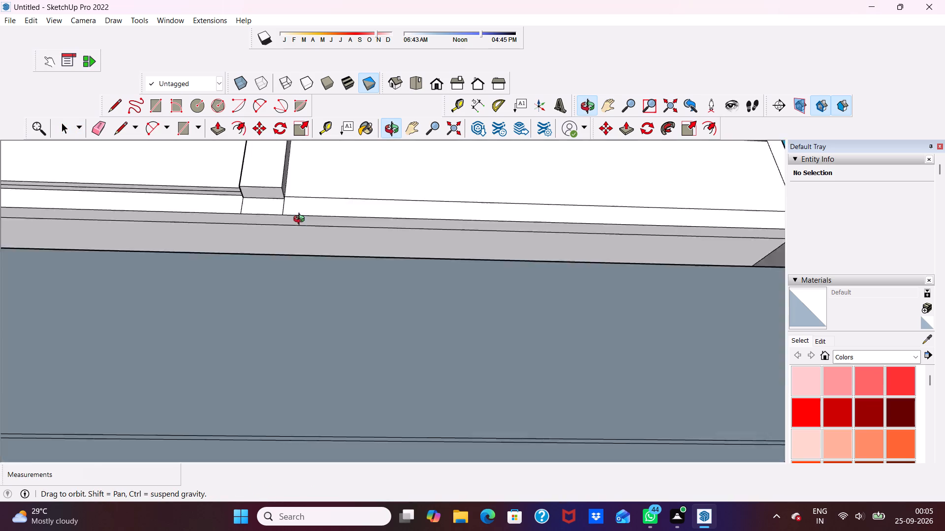
{"action": "middle_click_drag", "start_coordinate": [301, 220], "coordinate": [265, 265]}
{"action": "scroll", "coordinate": [283, 247], "scroll_direction": "down", "scroll_amount": 4}
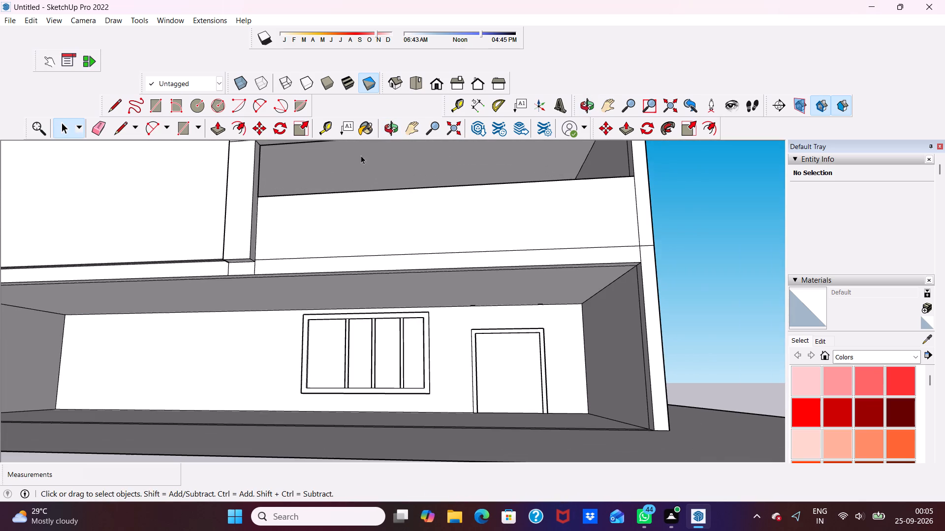
{"action": "left_click", "coordinate": [432, 80]}
{"action": "scroll", "coordinate": [400, 171], "scroll_direction": "down", "scroll_amount": 4}
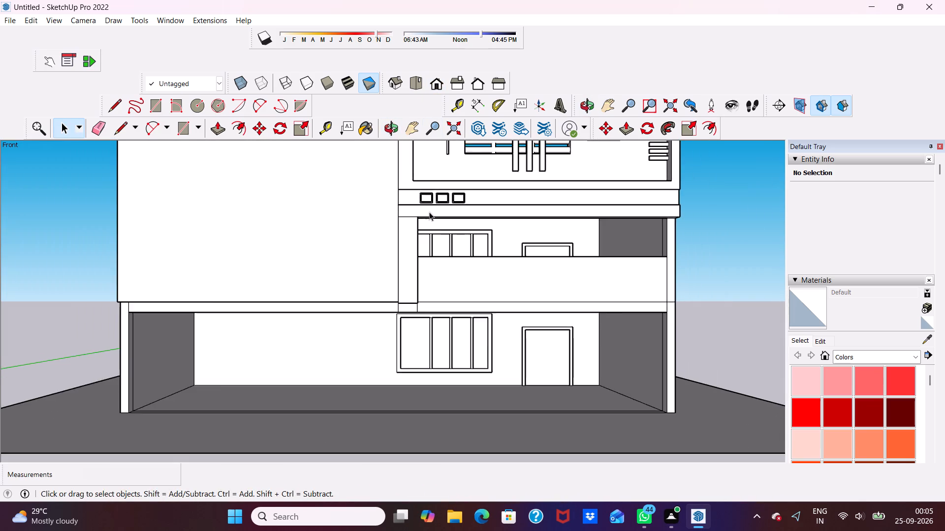
{"action": "scroll", "coordinate": [430, 222], "scroll_direction": "down", "scroll_amount": 2}
{"action": "middle_click_drag", "start_coordinate": [459, 324], "coordinate": [449, 278]}
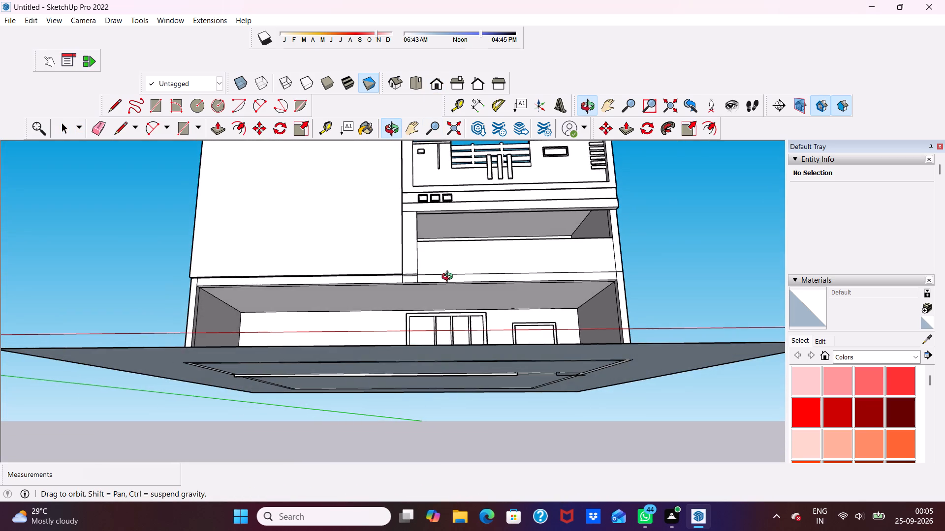
{"action": "middle_click_drag", "start_coordinate": [449, 278], "coordinate": [452, 297]}
{"action": "scroll", "coordinate": [452, 297], "scroll_direction": "up", "scroll_amount": 3}
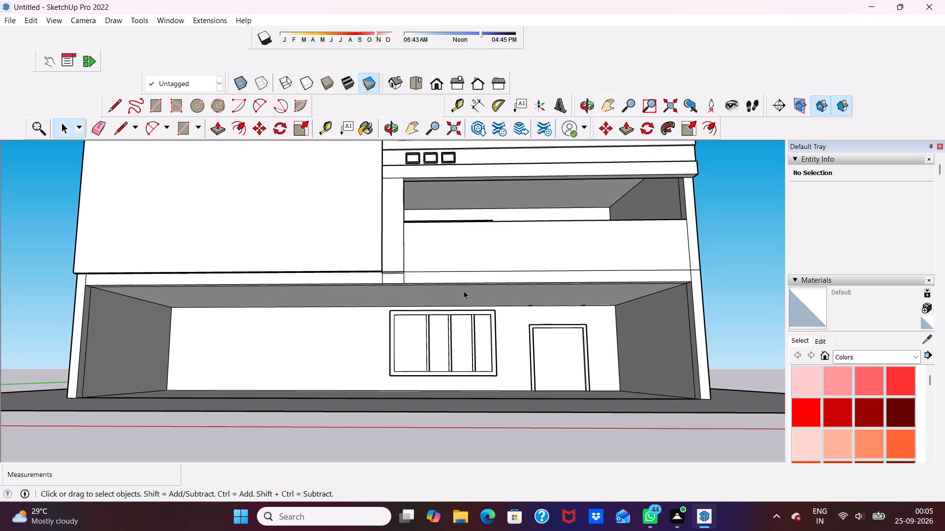
{"action": "middle_click_drag", "start_coordinate": [464, 291], "coordinate": [444, 276]}
{"action": "scroll", "coordinate": [444, 276], "scroll_direction": "up", "scroll_amount": 1}
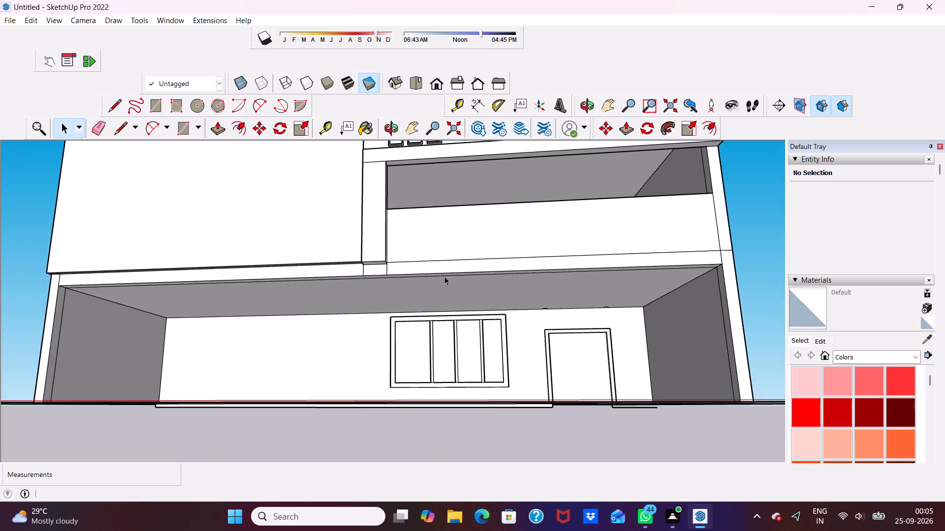
{"action": "scroll", "coordinate": [414, 254], "scroll_direction": "up", "scroll_amount": 8}
{"action": "middle_click_drag", "start_coordinate": [391, 276], "coordinate": [346, 312]}
{"action": "scroll", "coordinate": [335, 320], "scroll_direction": "up", "scroll_amount": 3}
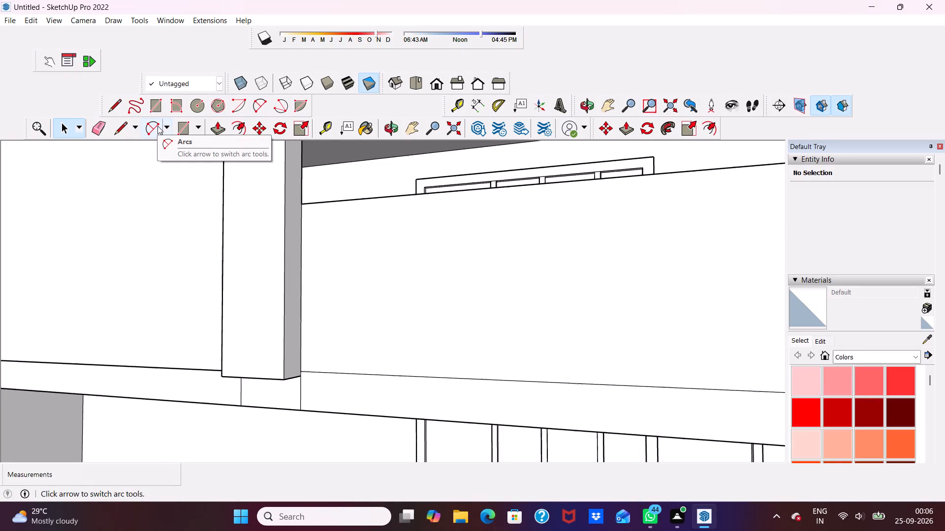
Draw a 9" line across the balcony-side face of the projecting column, a short distance above its base.
{"action": "scroll", "coordinate": [157, 126], "scroll_direction": "down", "scroll_amount": 2}
{"action": "scroll", "coordinate": [173, 200], "scroll_direction": "down", "scroll_amount": 4}
{"action": "middle_click_drag", "start_coordinate": [223, 335], "coordinate": [253, 267]}
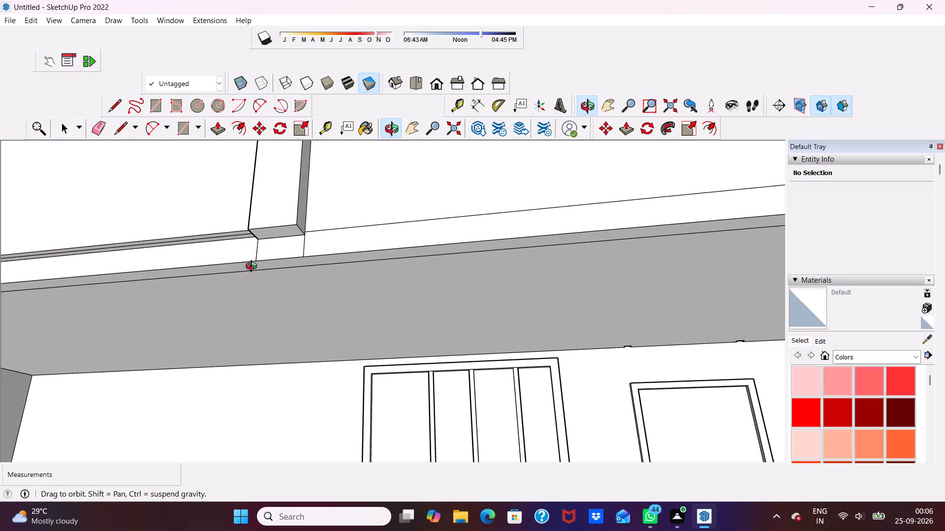
{"action": "middle_click_drag", "start_coordinate": [253, 267], "coordinate": [171, 332]}
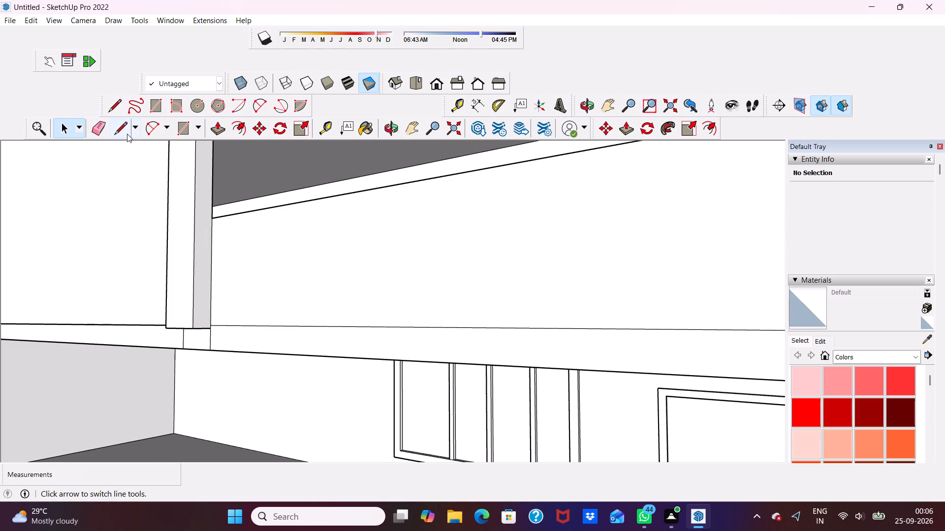
{"action": "left_click", "coordinate": [122, 131]}
{"action": "scroll", "coordinate": [168, 250], "scroll_direction": "up", "scroll_amount": 3}
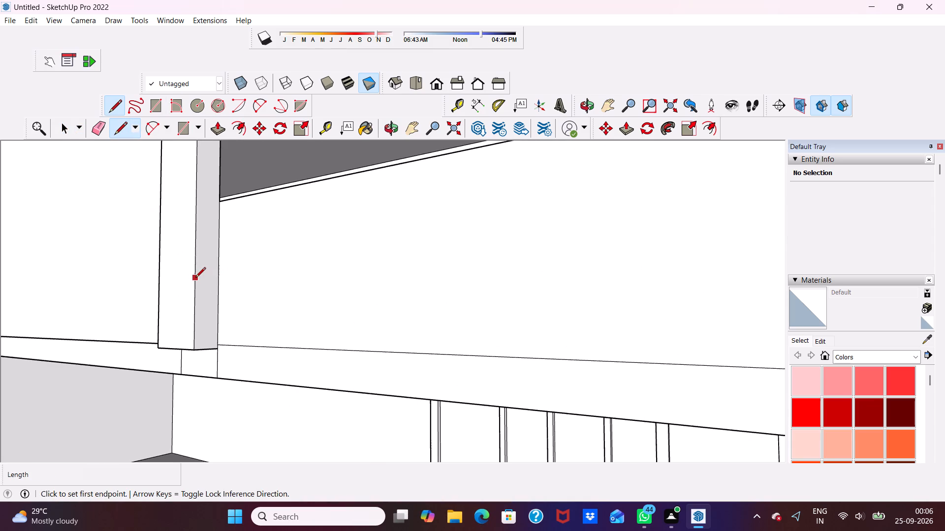
{"action": "left_click", "coordinate": [197, 289]}
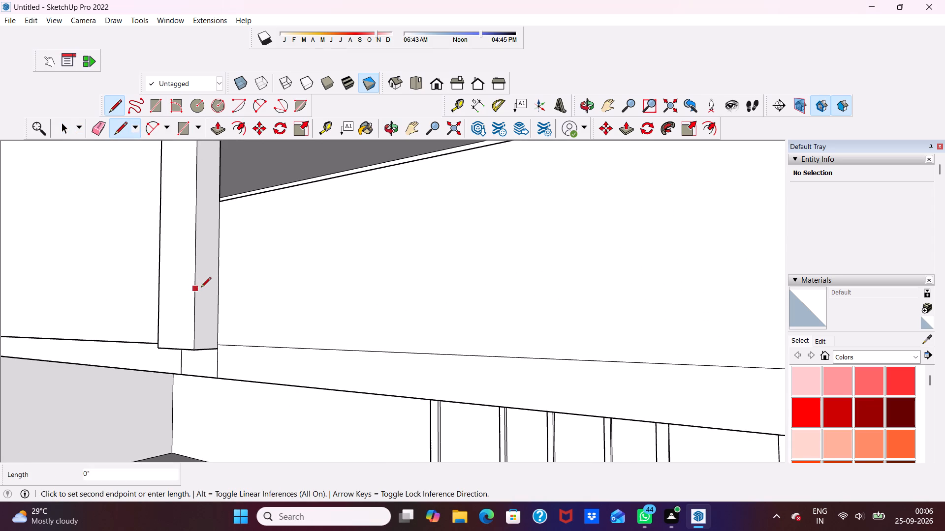
{"action": "left_click", "coordinate": [217, 291]}
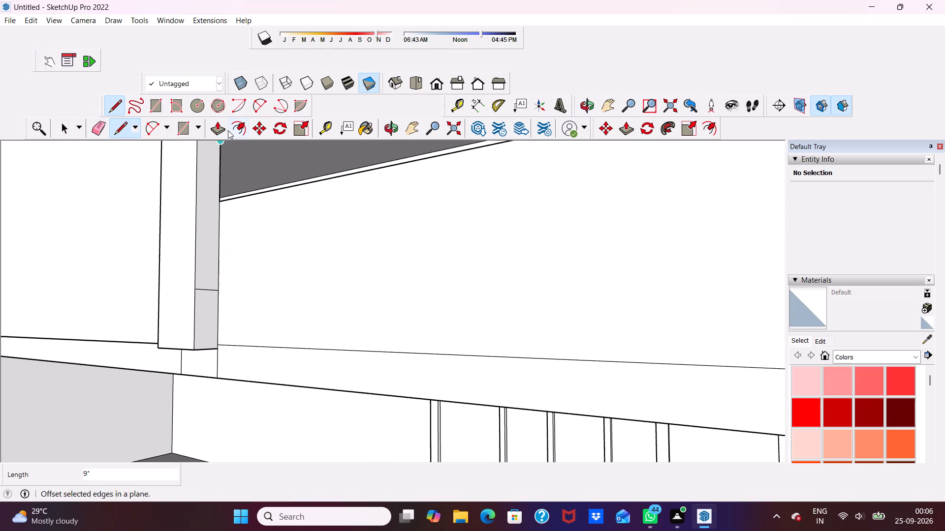
Push/Pull the lower part of the column's side face about 23' 3" along the balcony front to the house's outer side edge.
{"action": "left_click", "coordinate": [220, 133]}
{"action": "left_click", "coordinate": [210, 309]}
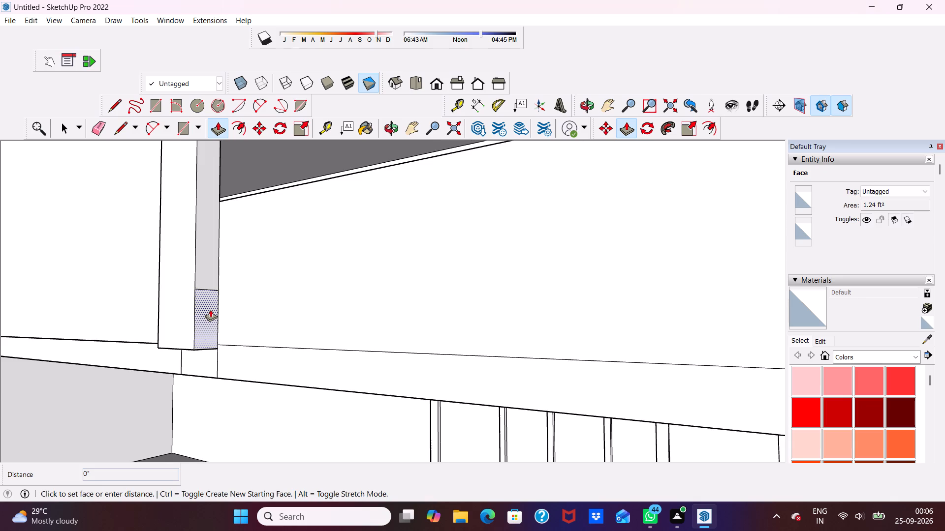
{"action": "scroll", "coordinate": [210, 309], "scroll_direction": "down", "scroll_amount": 4}
{"action": "scroll", "coordinate": [285, 325], "scroll_direction": "down", "scroll_amount": 9}
{"action": "scroll", "coordinate": [411, 311], "scroll_direction": "down", "scroll_amount": 2}
{"action": "scroll", "coordinate": [411, 311], "scroll_direction": "up", "scroll_amount": 1}
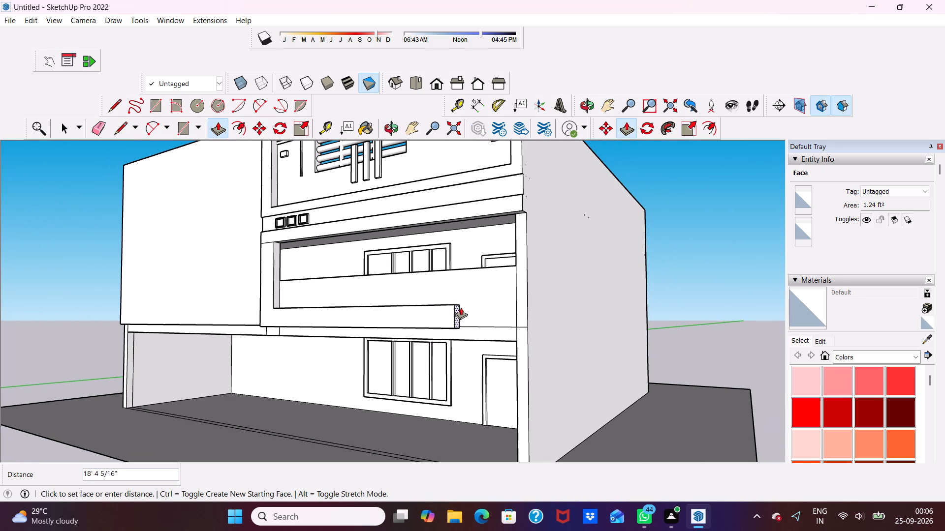
{"action": "scroll", "coordinate": [522, 321], "scroll_direction": "up", "scroll_amount": 4}
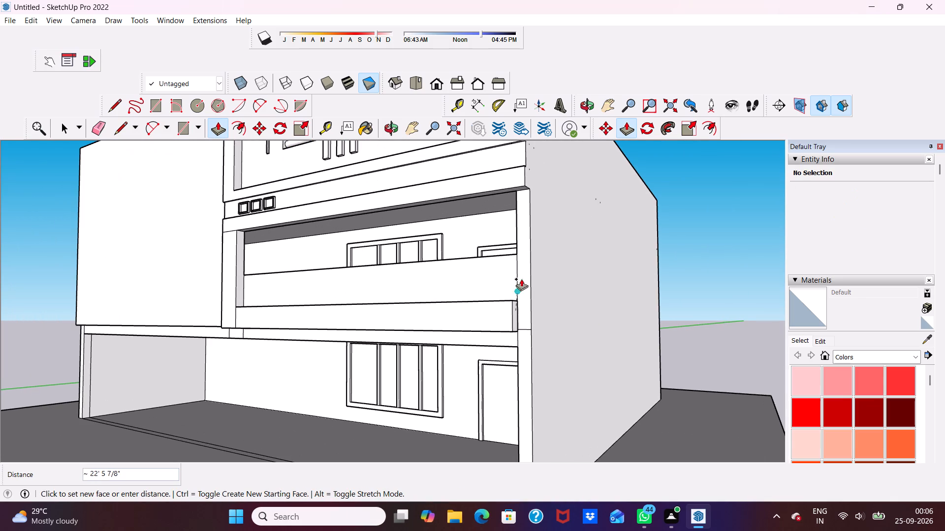
{"action": "left_click", "coordinate": [530, 303]}
Draw a line about 9" long across the upper projecting band's underside, from the inner top corner of the outer side wall to the band's front edge.
{"action": "scroll", "coordinate": [498, 287], "scroll_direction": "down", "scroll_amount": 3}
{"action": "middle_click_drag", "start_coordinate": [496, 285], "coordinate": [506, 356]}
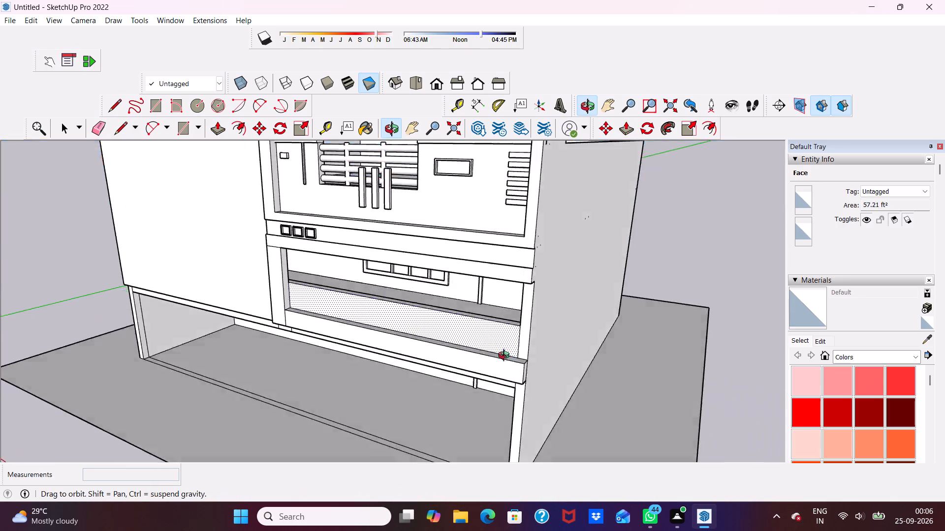
{"action": "middle_click_drag", "start_coordinate": [506, 356], "coordinate": [524, 346]}
{"action": "scroll", "coordinate": [518, 315], "scroll_direction": "up", "scroll_amount": 4}
{"action": "scroll", "coordinate": [521, 299], "scroll_direction": "down", "scroll_amount": 2}
{"action": "middle_click_drag", "start_coordinate": [521, 299], "coordinate": [540, 239]}
{"action": "scroll", "coordinate": [543, 216], "scroll_direction": "up", "scroll_amount": 4}
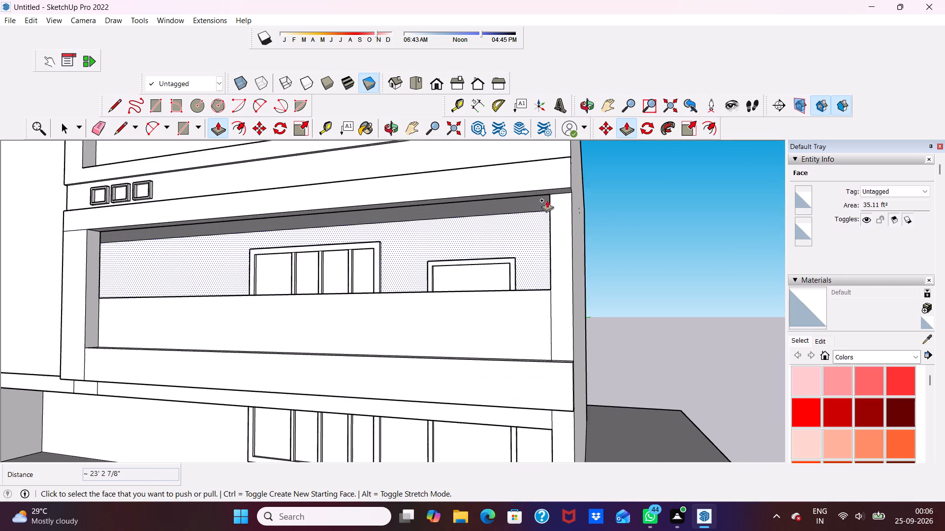
{"action": "scroll", "coordinate": [548, 199], "scroll_direction": "up", "scroll_amount": 1}
{"action": "scroll", "coordinate": [548, 199], "scroll_direction": "down", "scroll_amount": 1}
{"action": "scroll", "coordinate": [548, 199], "scroll_direction": "up", "scroll_amount": 3}
{"action": "key", "text": "space"}
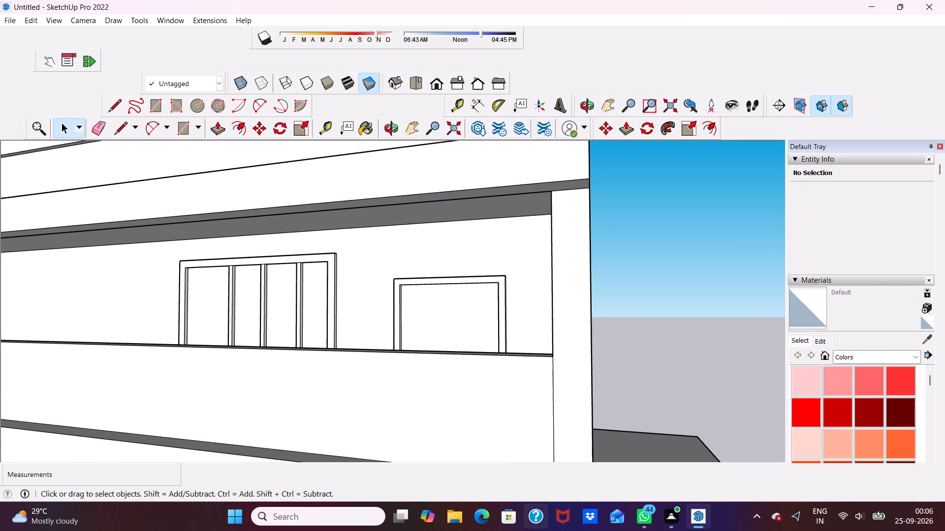
{"action": "scroll", "coordinate": [601, 235], "scroll_direction": "up", "scroll_amount": 4}
{"action": "scroll", "coordinate": [532, 207], "scroll_direction": "down", "scroll_amount": 4}
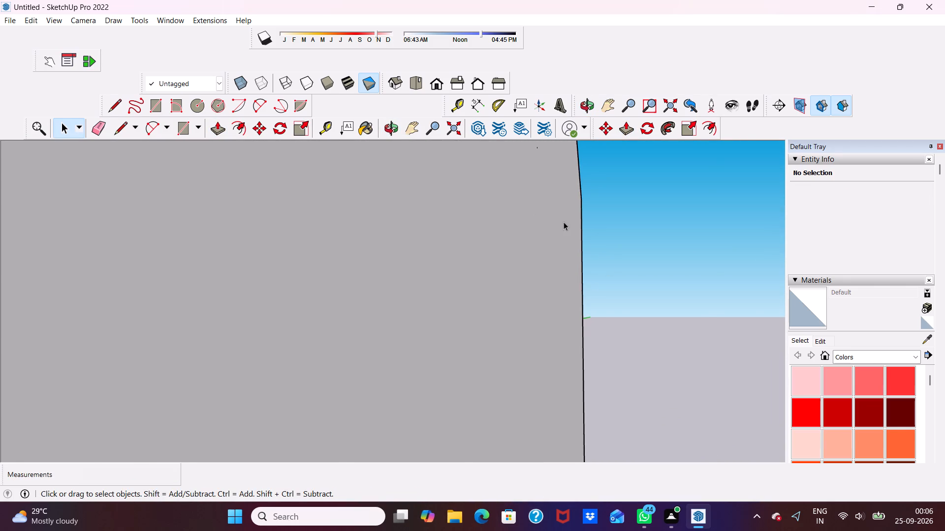
{"action": "scroll", "coordinate": [569, 225], "scroll_direction": "down", "scroll_amount": 6}
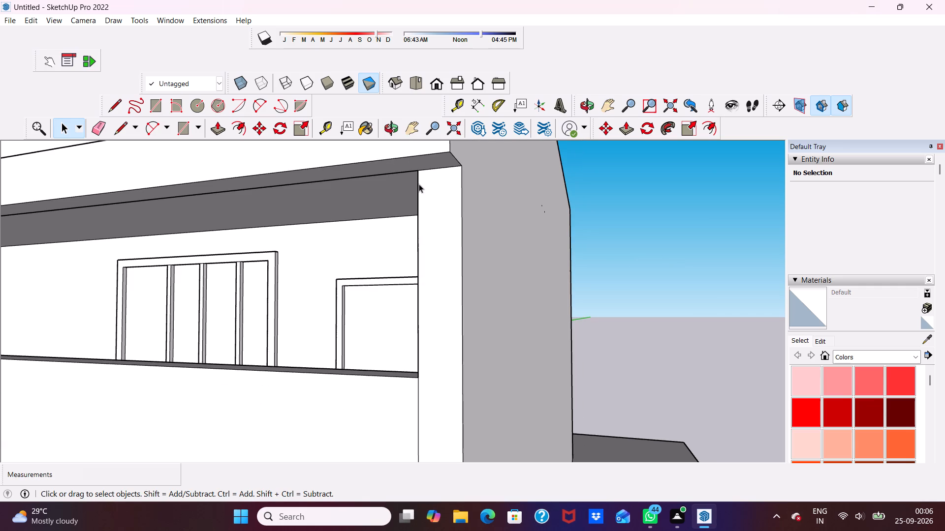
{"action": "left_click", "coordinate": [118, 129]}
{"action": "scroll", "coordinate": [331, 187], "scroll_direction": "up", "scroll_amount": 1}
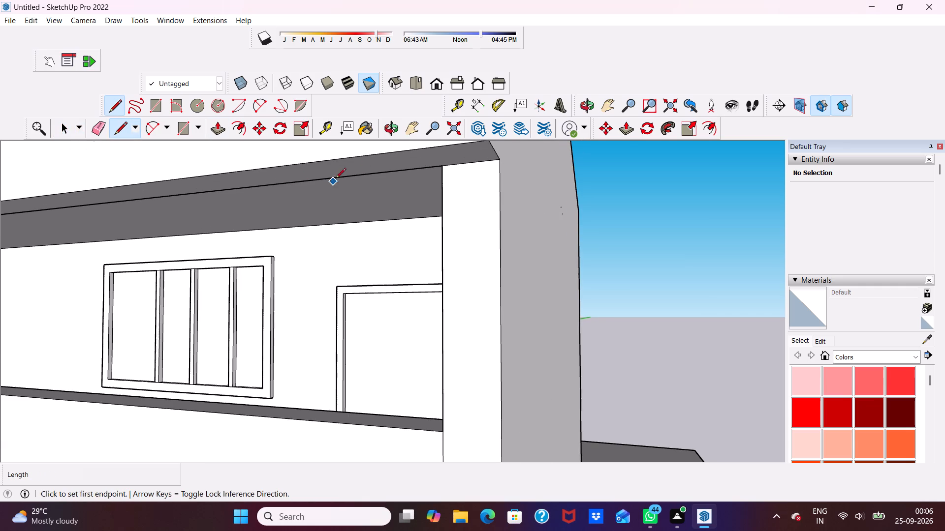
{"action": "left_click", "coordinate": [440, 166]}
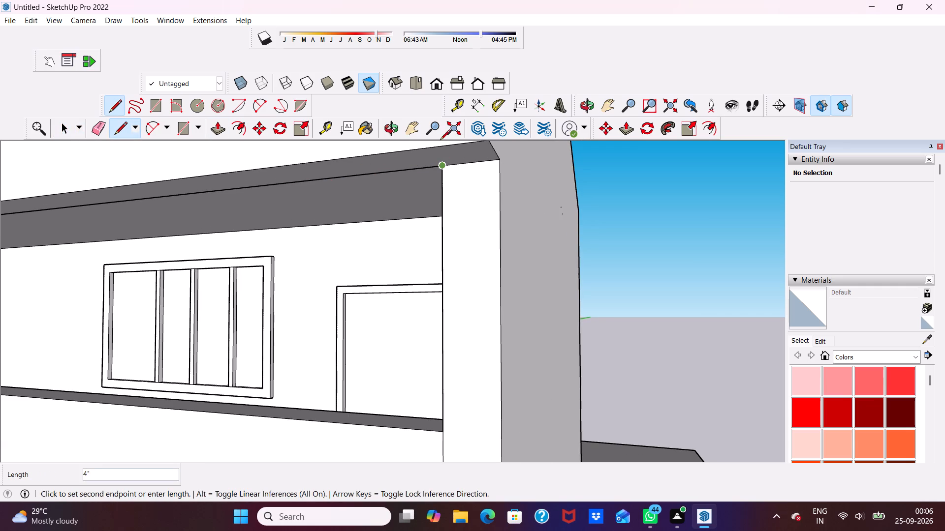
{"action": "scroll", "coordinate": [451, 152], "scroll_direction": "up", "scroll_amount": 3}
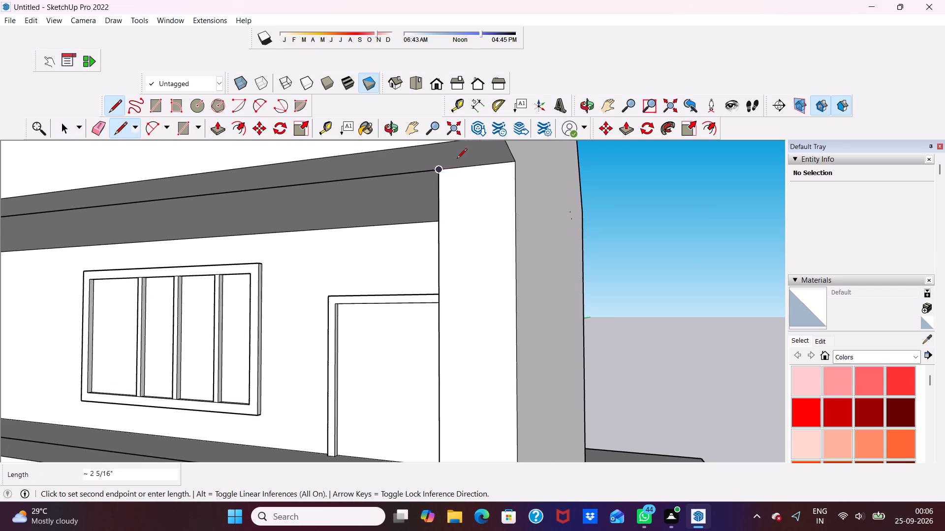
{"action": "scroll", "coordinate": [447, 157], "scroll_direction": "up", "scroll_amount": 5}
{"action": "scroll", "coordinate": [431, 159], "scroll_direction": "down", "scroll_amount": 7}
{"action": "scroll", "coordinate": [420, 181], "scroll_direction": "up", "scroll_amount": 6}
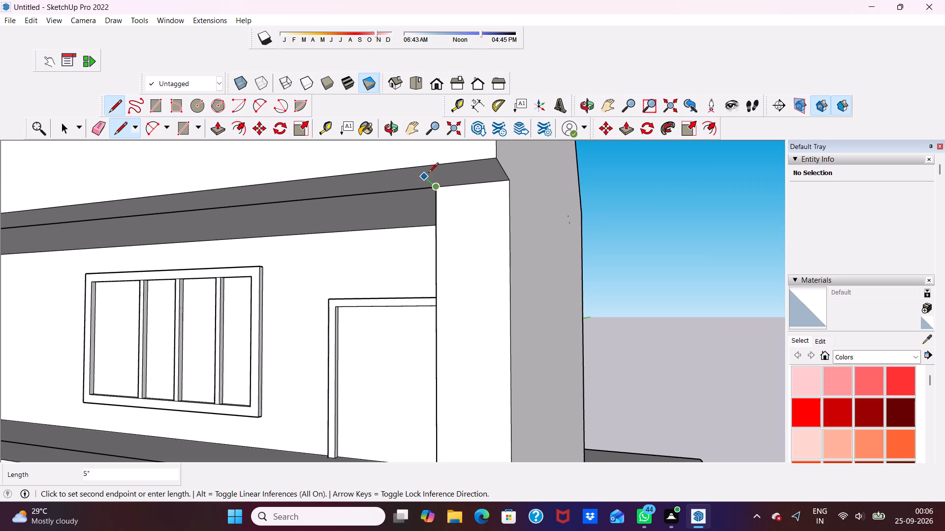
{"action": "scroll", "coordinate": [429, 168], "scroll_direction": "up", "scroll_amount": 2}
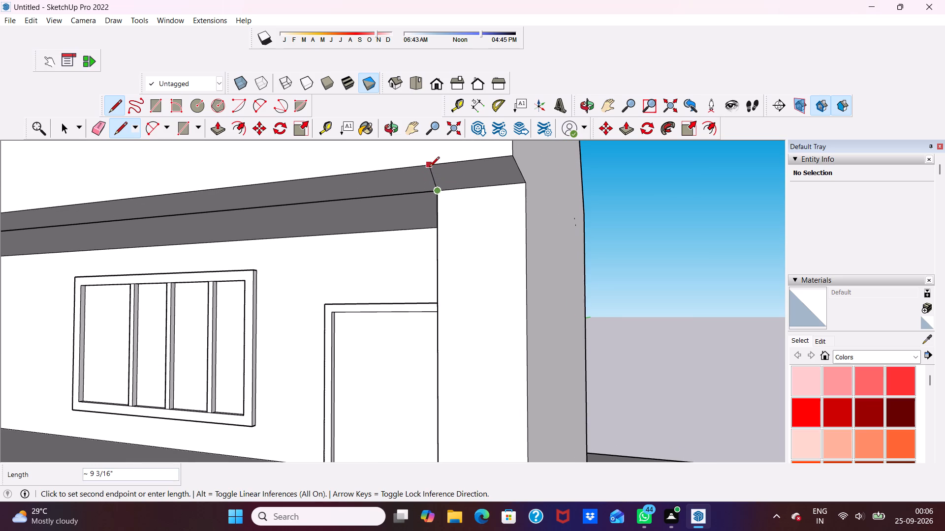
{"action": "left_click", "coordinate": [429, 168]}
{"action": "scroll", "coordinate": [469, 226], "scroll_direction": "down", "scroll_amount": 8}
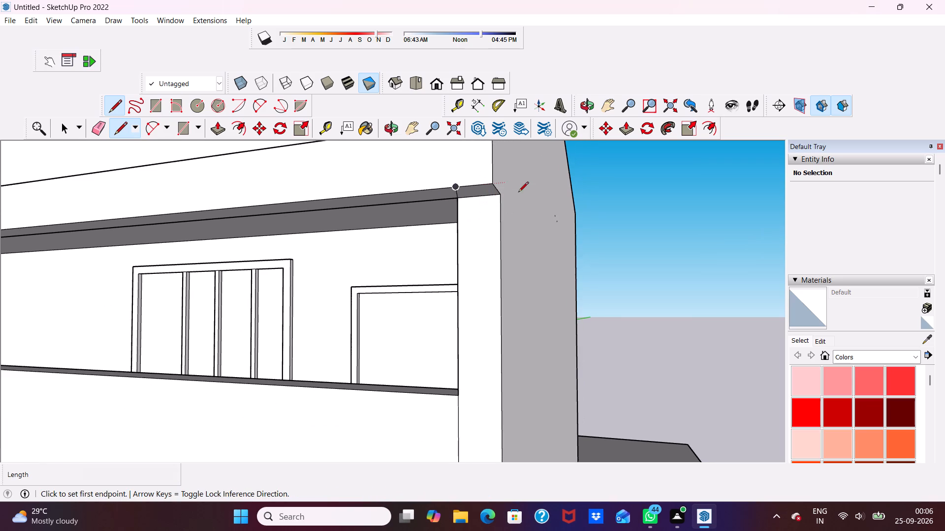
{"action": "key", "text": "space"}
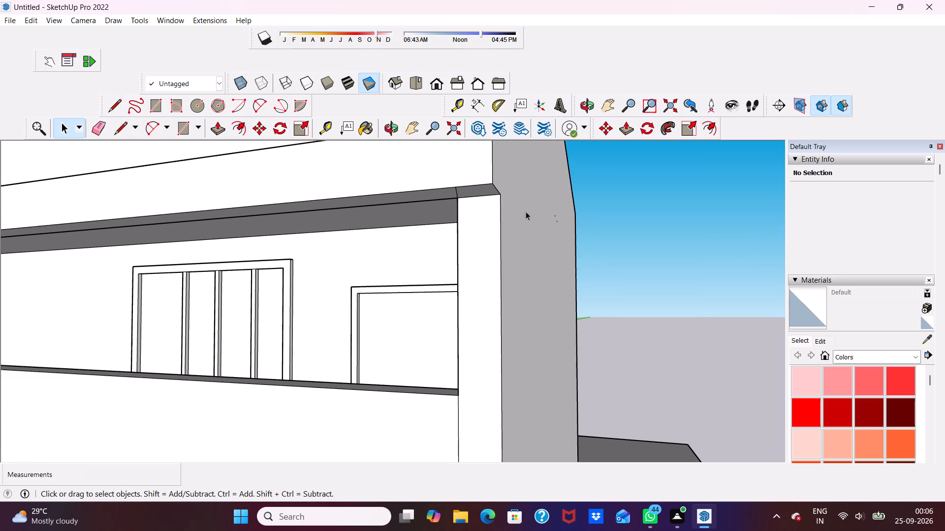
Push/Pull the small face under the upper band's outer end down about 6' 3/16" to the lower band, forming the outer column.
{"action": "left_click_drag", "start_coordinate": [480, 190], "coordinate": [486, 187]}
{"action": "left_click", "coordinate": [474, 188]}
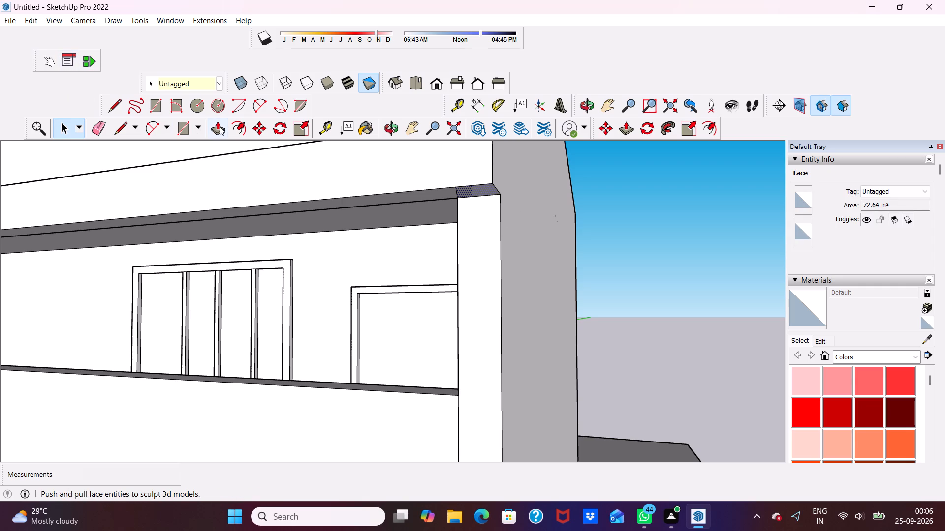
{"action": "left_click", "coordinate": [220, 127]}
{"action": "left_click", "coordinate": [475, 186]}
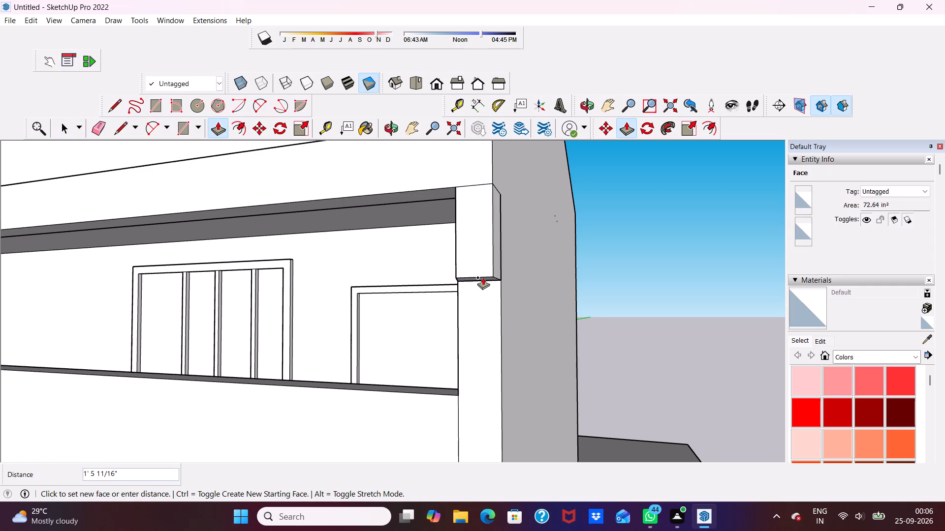
{"action": "scroll", "coordinate": [472, 219], "scroll_direction": "down", "scroll_amount": 9}
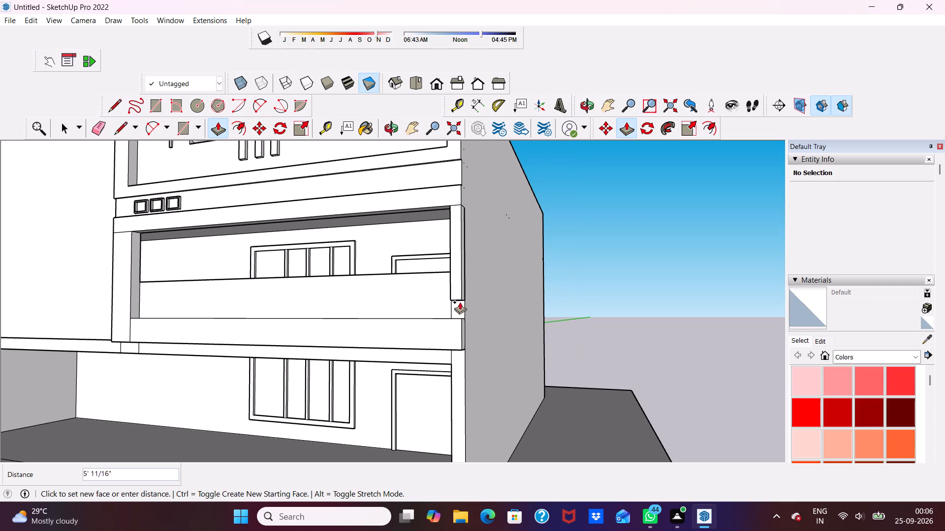
{"action": "scroll", "coordinate": [452, 320], "scroll_direction": "down", "scroll_amount": 1}
{"action": "middle_click_drag", "start_coordinate": [448, 316], "coordinate": [472, 340]}
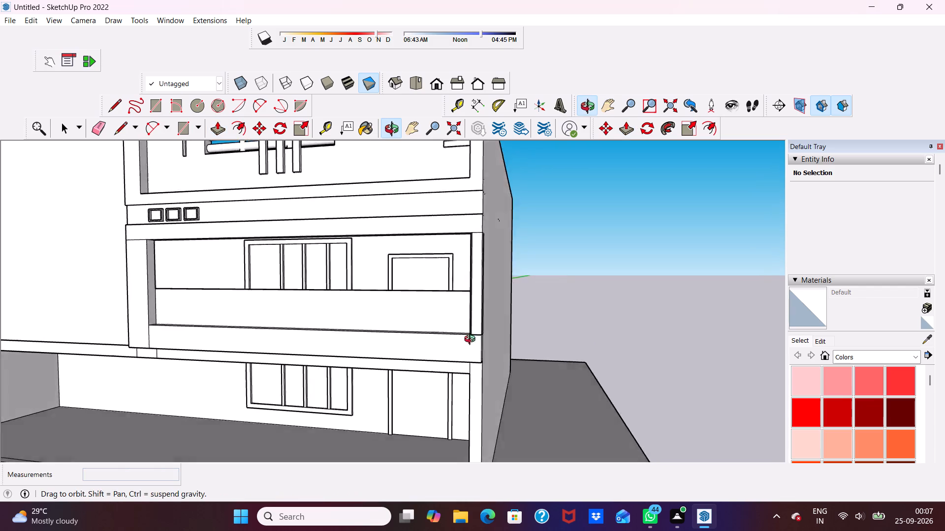
{"action": "middle_click_drag", "start_coordinate": [472, 340], "coordinate": [467, 393]}
{"action": "scroll", "coordinate": [466, 393], "scroll_direction": "up", "scroll_amount": 9}
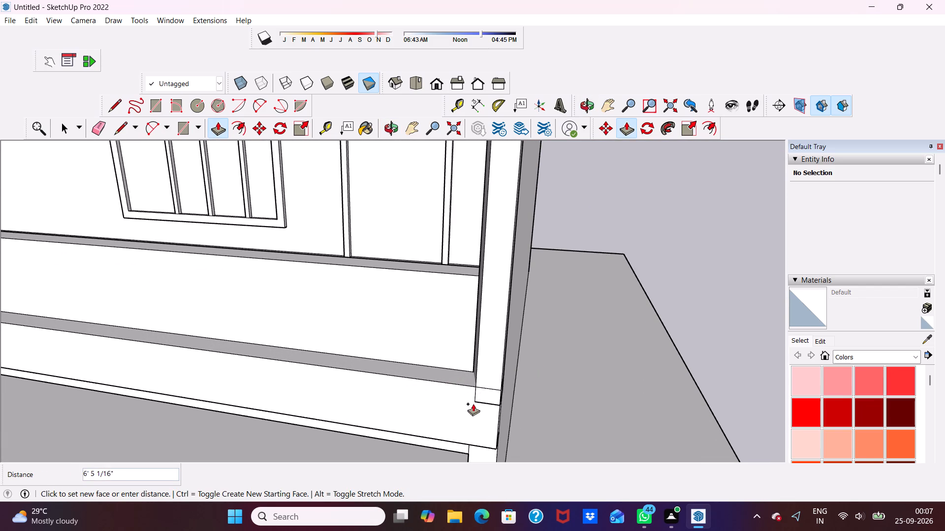
{"action": "scroll", "coordinate": [473, 414], "scroll_direction": "down", "scroll_amount": 3}
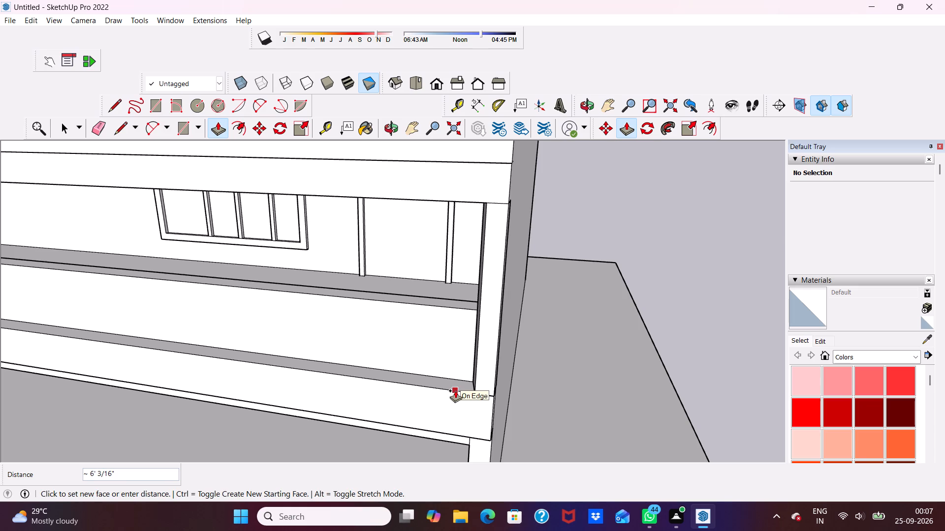
{"action": "left_click", "coordinate": [455, 390]}
Erase the leftover edges where the new outer column meets the upper band, on the front and outer side faces.
{"action": "scroll", "coordinate": [443, 393], "scroll_direction": "up", "scroll_amount": 1}
{"action": "scroll", "coordinate": [443, 393], "scroll_direction": "down", "scroll_amount": 4}
{"action": "middle_click_drag", "start_coordinate": [429, 383], "coordinate": [454, 365]}
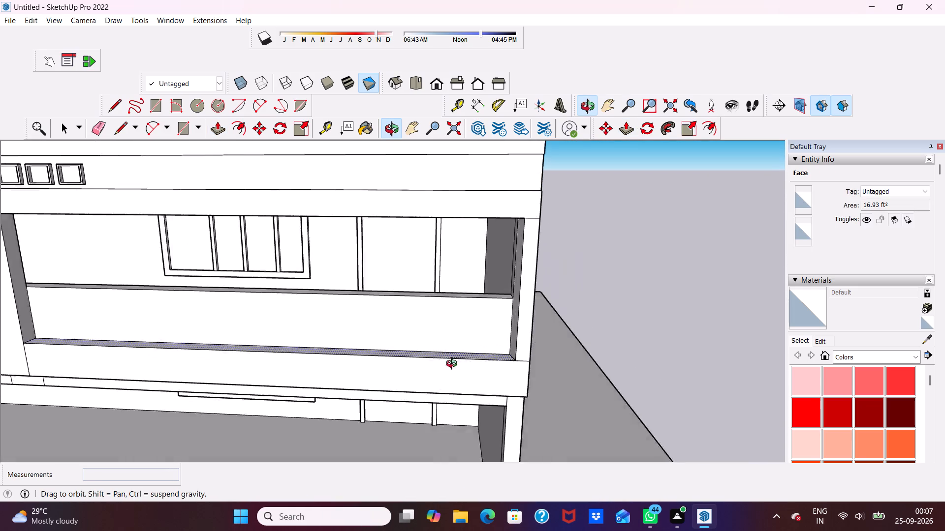
{"action": "middle_click_drag", "start_coordinate": [454, 365], "coordinate": [384, 359]}
{"action": "scroll", "coordinate": [263, 158], "scroll_direction": "up", "scroll_amount": 4}
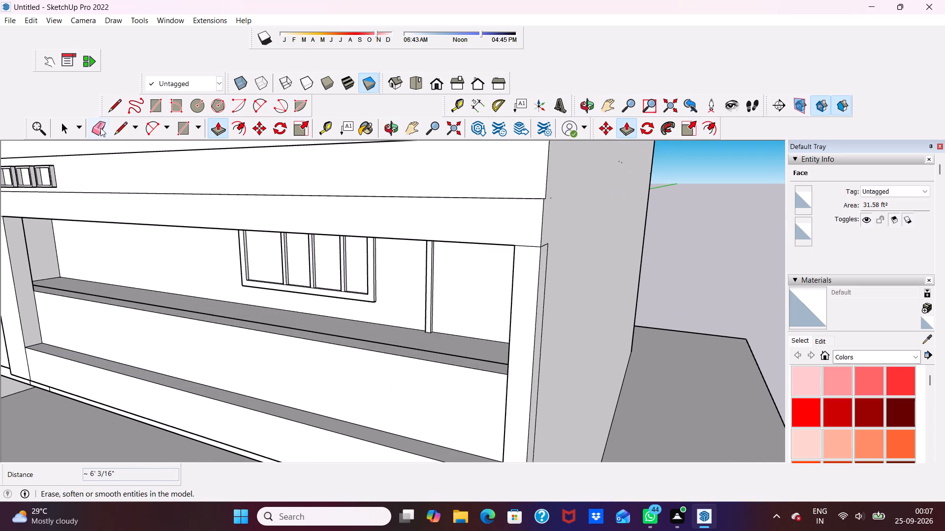
{"action": "left_click_drag", "start_coordinate": [99, 127], "coordinate": [106, 128]}
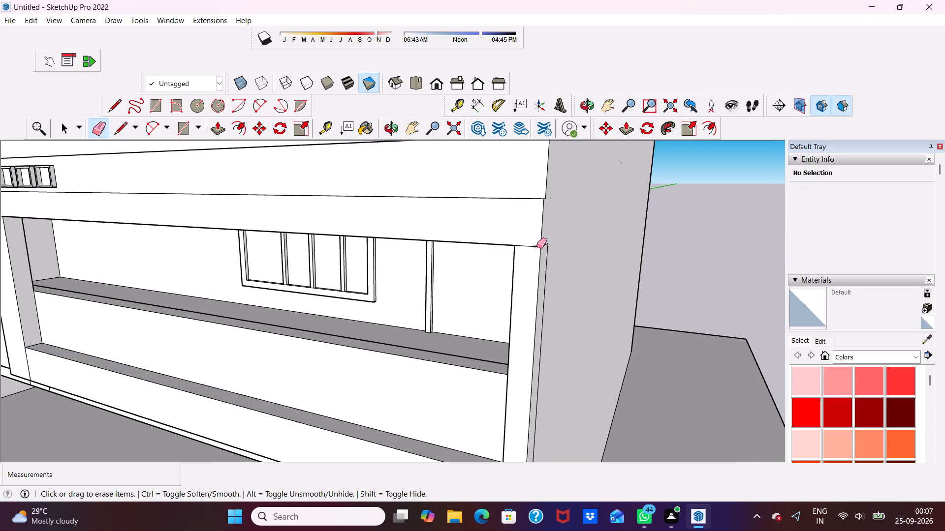
{"action": "scroll", "coordinate": [536, 246], "scroll_direction": "up", "scroll_amount": 1}
{"action": "left_click", "coordinate": [536, 246]}
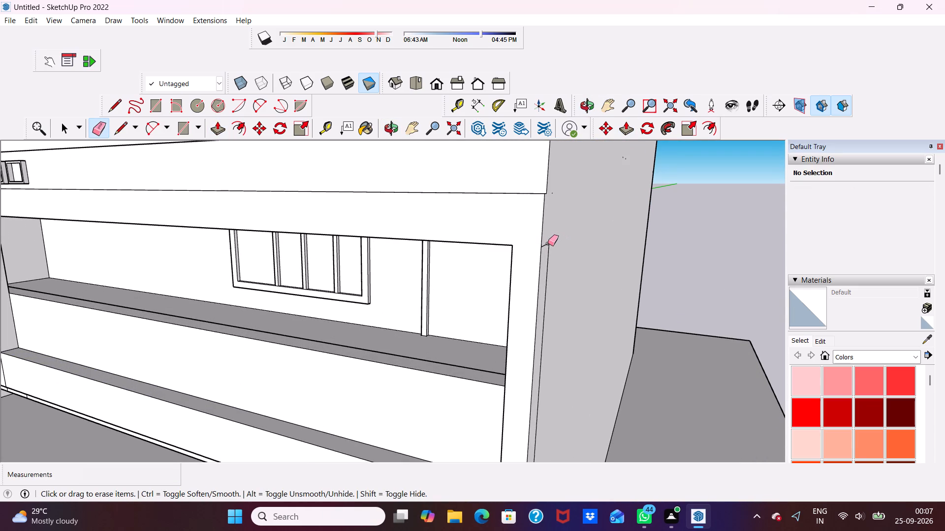
{"action": "left_click_drag", "start_coordinate": [548, 243], "coordinate": [553, 247]}
Erase the leftover edges where the outer column meets the lower band, on the front and outer side down to the band's bottom corner.
{"action": "scroll", "coordinate": [543, 233], "scroll_direction": "down", "scroll_amount": 5}
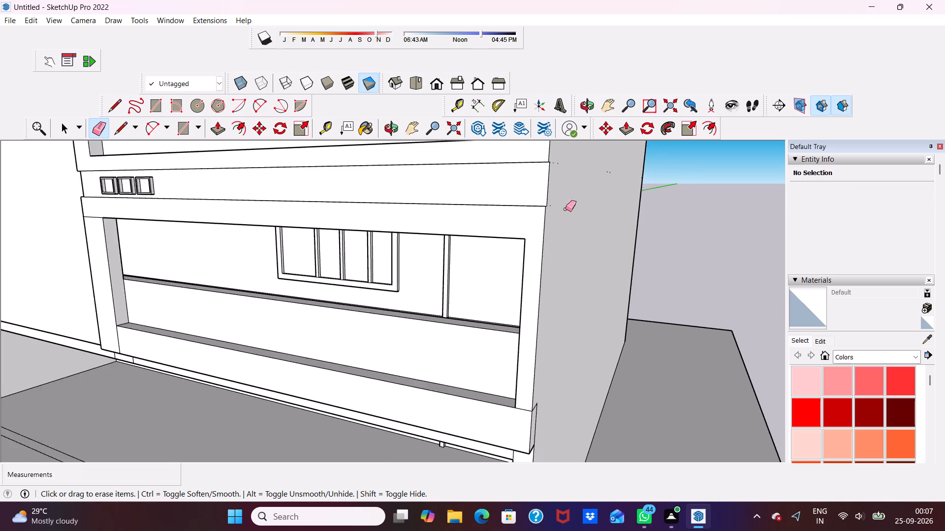
{"action": "scroll", "coordinate": [566, 209], "scroll_direction": "down", "scroll_amount": 4}
{"action": "scroll", "coordinate": [543, 371], "scroll_direction": "up", "scroll_amount": 9}
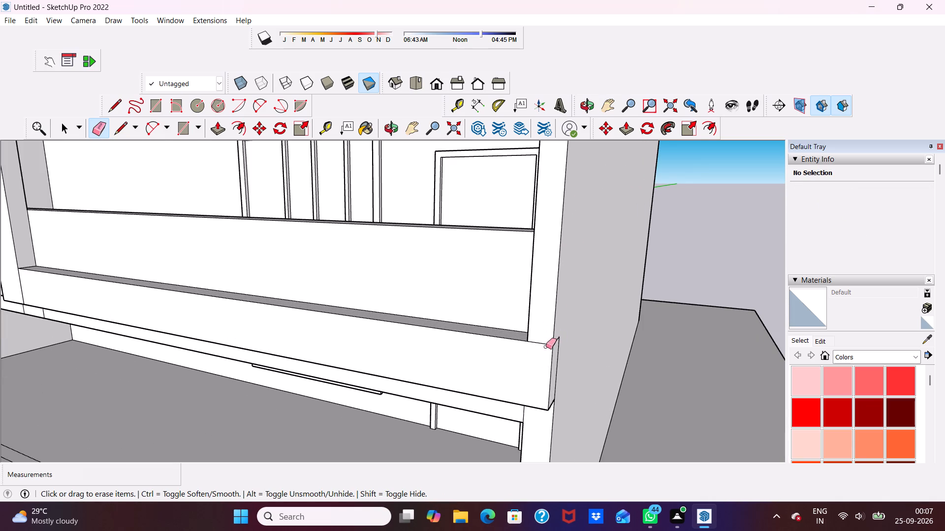
{"action": "left_click", "coordinate": [537, 341]}
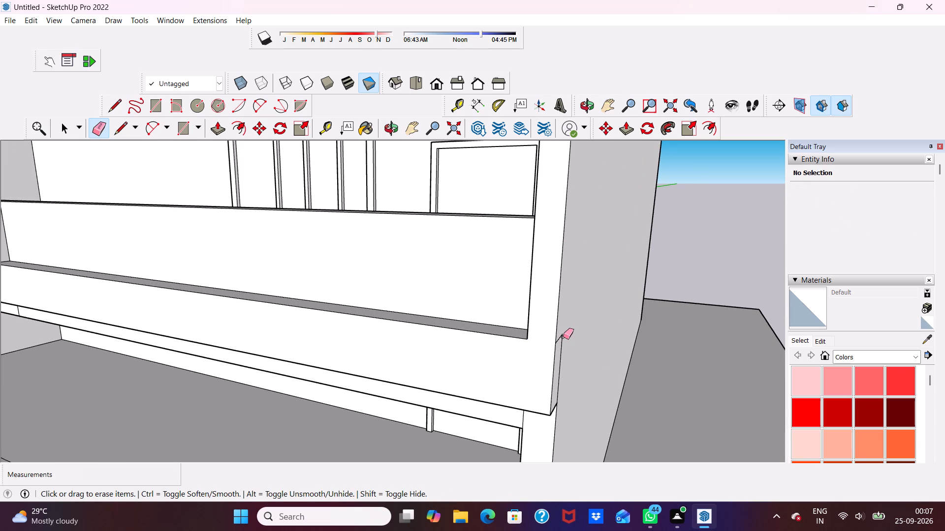
{"action": "left_click", "coordinate": [563, 337]}
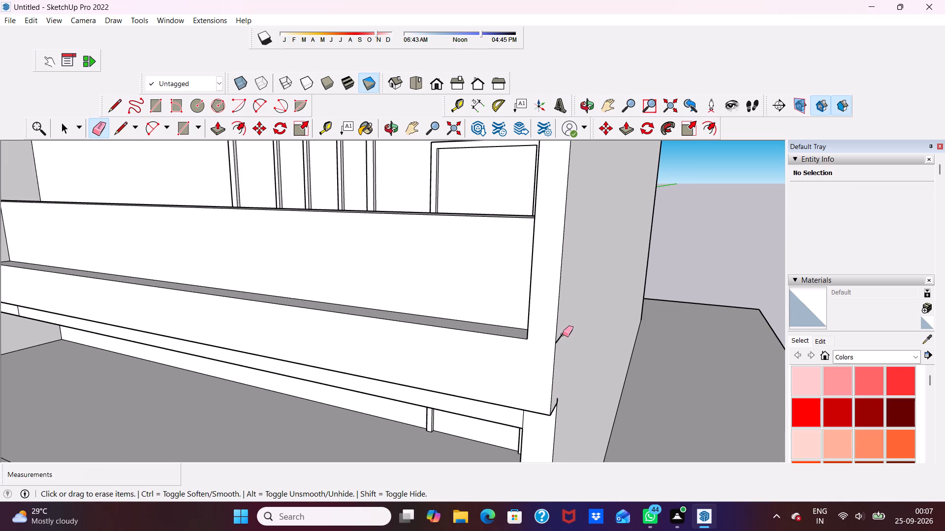
{"action": "left_click", "coordinate": [563, 334]}
{"action": "scroll", "coordinate": [561, 344], "scroll_direction": "down", "scroll_amount": 2}
{"action": "middle_click_drag", "start_coordinate": [555, 343], "coordinate": [496, 324]}
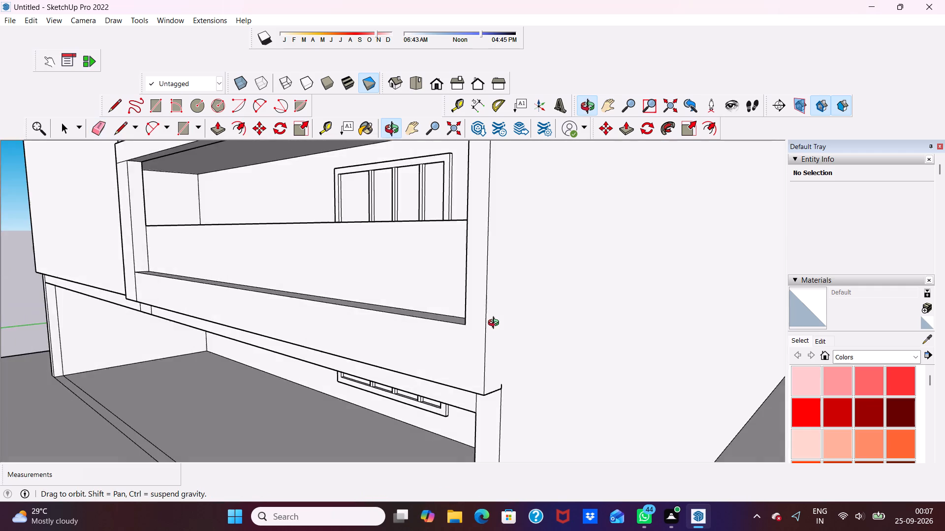
{"action": "middle_click_drag", "start_coordinate": [496, 324], "coordinate": [433, 294]}
{"action": "scroll", "coordinate": [410, 334], "scroll_direction": "up", "scroll_amount": 3}
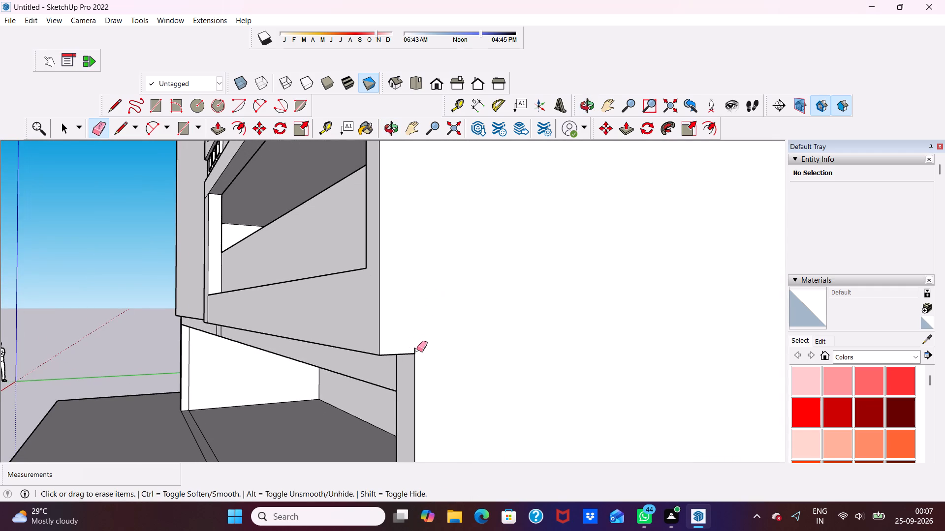
{"action": "left_click", "coordinate": [417, 350]}
Erase the vertical edge between the outer column and the side wall on the inner face of the balcony opening.
{"action": "scroll", "coordinate": [426, 331], "scroll_direction": "down", "scroll_amount": 5}
{"action": "middle_click_drag", "start_coordinate": [513, 258], "coordinate": [672, 298]}
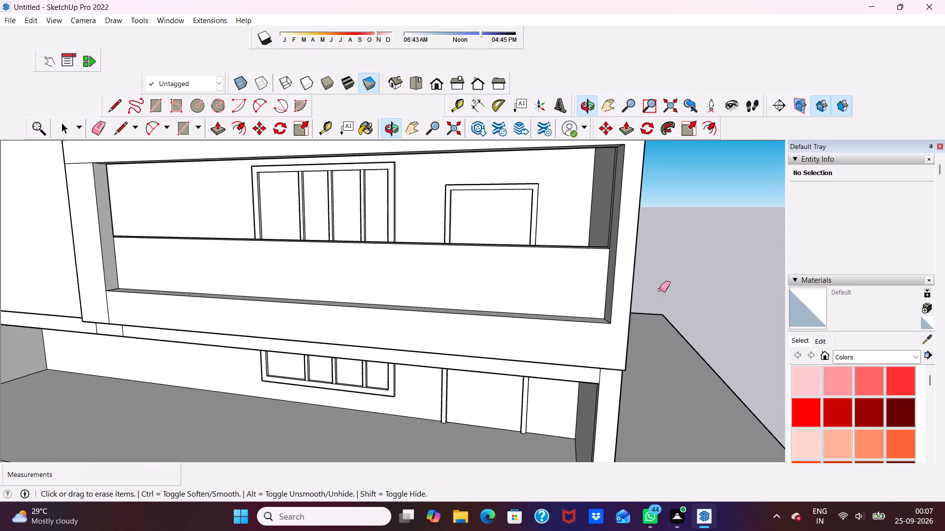
{"action": "scroll", "coordinate": [605, 277], "scroll_direction": "down", "scroll_amount": 4}
{"action": "middle_click_drag", "start_coordinate": [604, 276], "coordinate": [720, 310]}
{"action": "scroll", "coordinate": [585, 229], "scroll_direction": "up", "scroll_amount": 3}
{"action": "scroll", "coordinate": [661, 222], "scroll_direction": "up", "scroll_amount": 1}
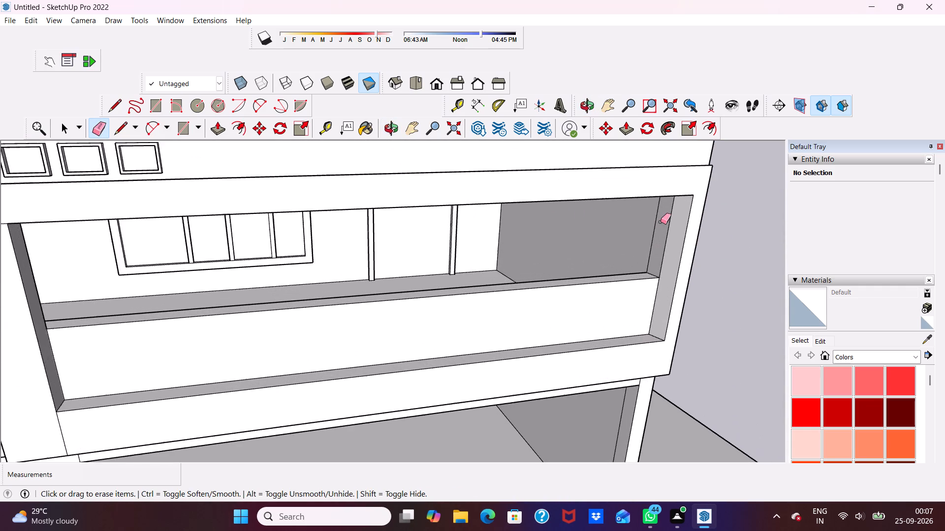
{"action": "scroll", "coordinate": [661, 222], "scroll_direction": "up", "scroll_amount": 1}
{"action": "left_click", "coordinate": [654, 228]}
Examine the completed balcony frame and the overall front elevation from above, from a distance and close to the lower band.
{"action": "scroll", "coordinate": [654, 228], "scroll_direction": "down", "scroll_amount": 4}
{"action": "middle_click_drag", "start_coordinate": [652, 244], "coordinate": [700, 300]}
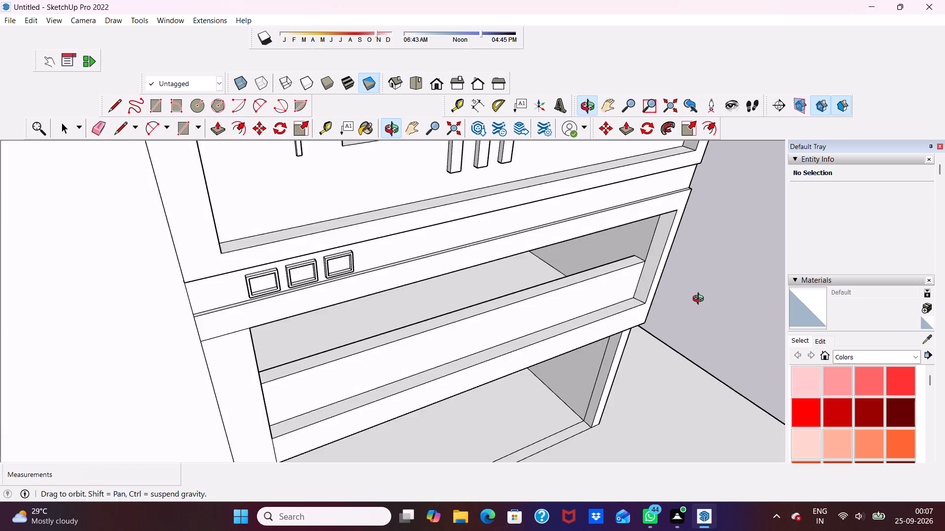
{"action": "middle_click_drag", "start_coordinate": [700, 300], "coordinate": [593, 233]}
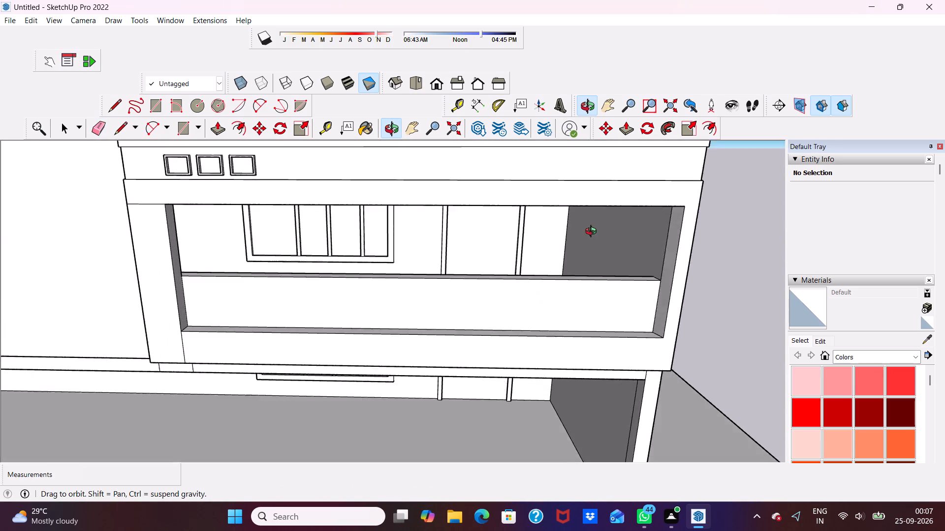
{"action": "middle_click_drag", "start_coordinate": [593, 233], "coordinate": [588, 185]}
{"action": "scroll", "coordinate": [588, 185], "scroll_direction": "down", "scroll_amount": 16}
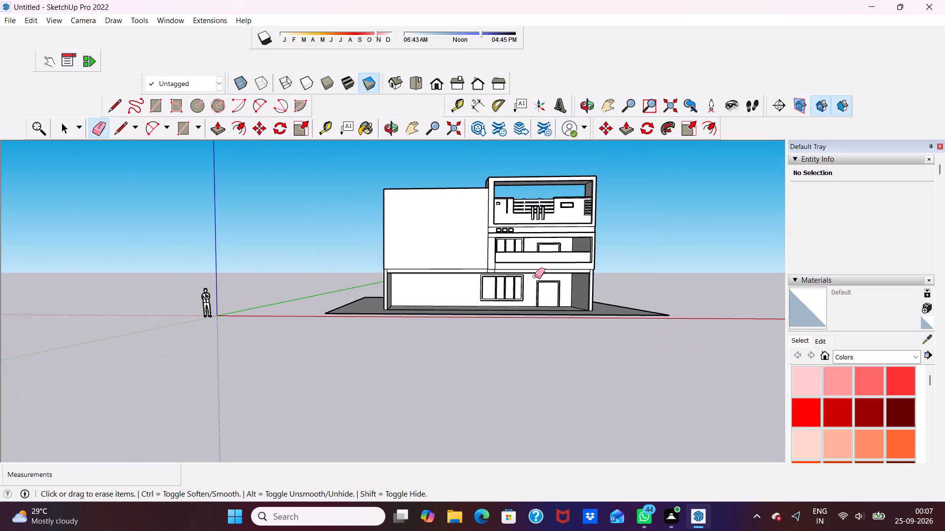
{"action": "scroll", "coordinate": [535, 276], "scroll_direction": "up", "scroll_amount": 3}
{"action": "scroll", "coordinate": [543, 277], "scroll_direction": "down", "scroll_amount": 1}
{"action": "scroll", "coordinate": [662, 223], "scroll_direction": "up", "scroll_amount": 3}
{"action": "scroll", "coordinate": [462, 338], "scroll_direction": "up", "scroll_amount": 3}
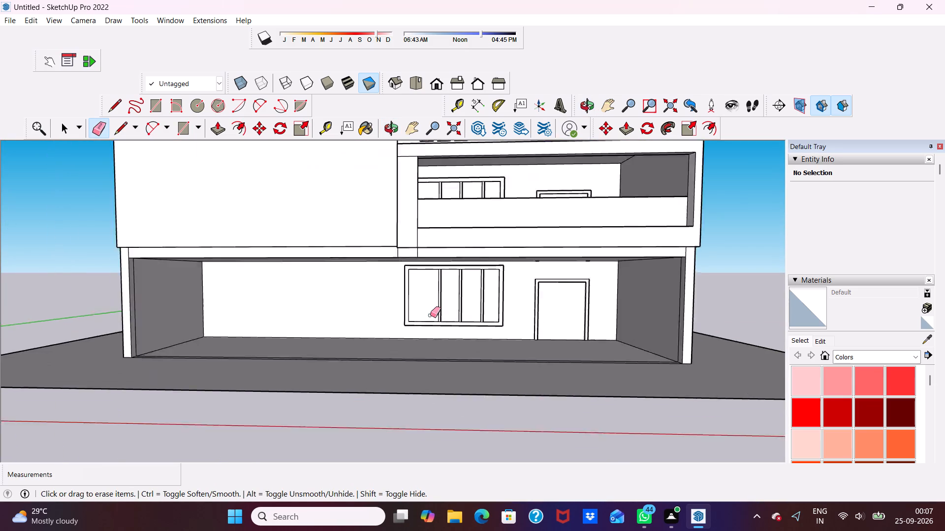
{"action": "scroll", "coordinate": [430, 315], "scroll_direction": "up", "scroll_amount": 3}
{"action": "scroll", "coordinate": [424, 305], "scroll_direction": "down", "scroll_amount": 5}
{"action": "scroll", "coordinate": [523, 195], "scroll_direction": "up", "scroll_amount": 4}
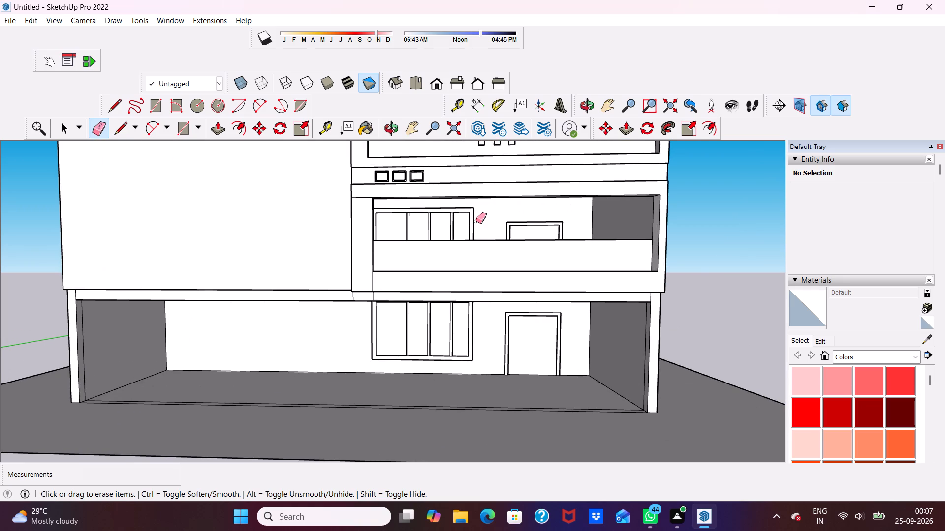
{"action": "scroll", "coordinate": [397, 257], "scroll_direction": "up", "scroll_amount": 4}
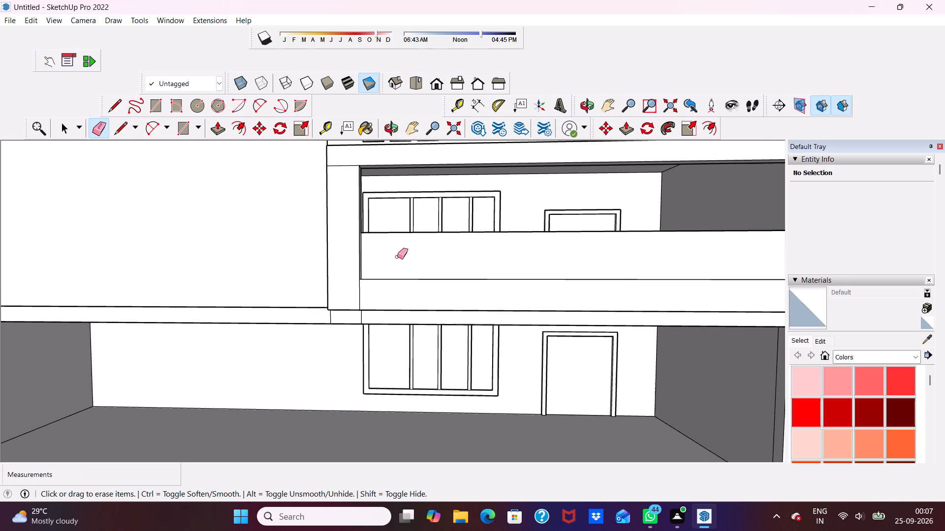
Push/Pull the underside of the inner balcony column down about 9 15/16" over the slab edge.
{"action": "key", "text": "space"}
{"action": "scroll", "coordinate": [397, 257], "scroll_direction": "down", "scroll_amount": 1}
{"action": "scroll", "coordinate": [400, 306], "scroll_direction": "up", "scroll_amount": 1}
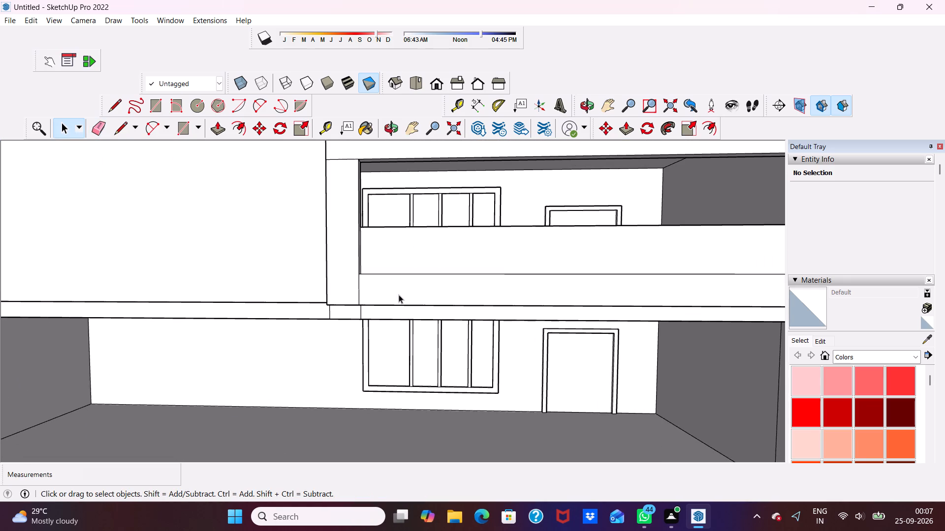
{"action": "left_click", "coordinate": [399, 294]}
{"action": "middle_click_drag", "start_coordinate": [399, 294], "coordinate": [383, 216]}
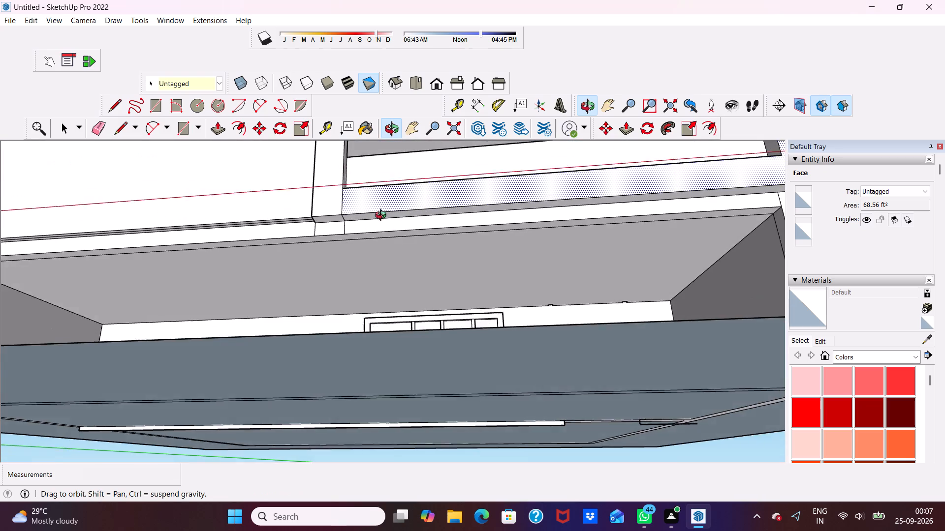
{"action": "middle_click_drag", "start_coordinate": [383, 216], "coordinate": [383, 216]}
{"action": "scroll", "coordinate": [382, 216], "scroll_direction": "up", "scroll_amount": 2}
{"action": "scroll", "coordinate": [324, 213], "scroll_direction": "up", "scroll_amount": 4}
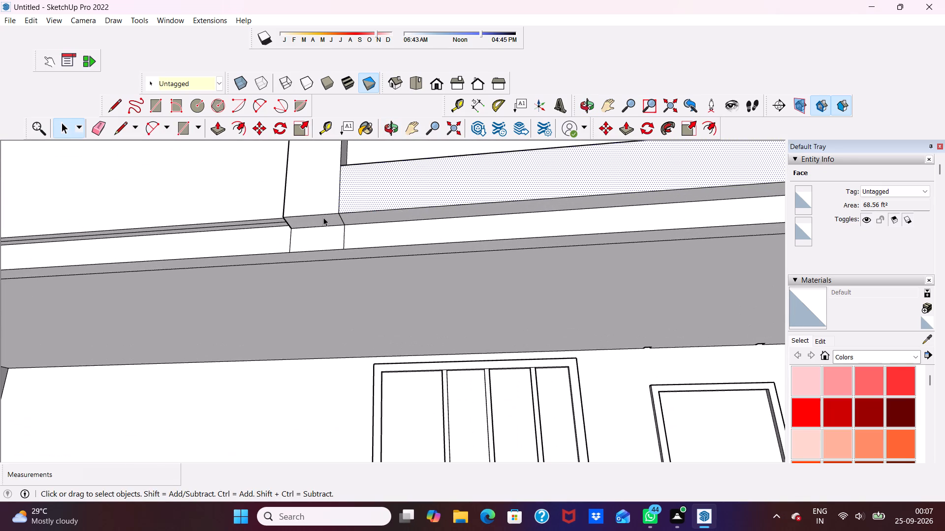
{"action": "left_click", "coordinate": [323, 217]}
{"action": "left_click", "coordinate": [323, 221]}
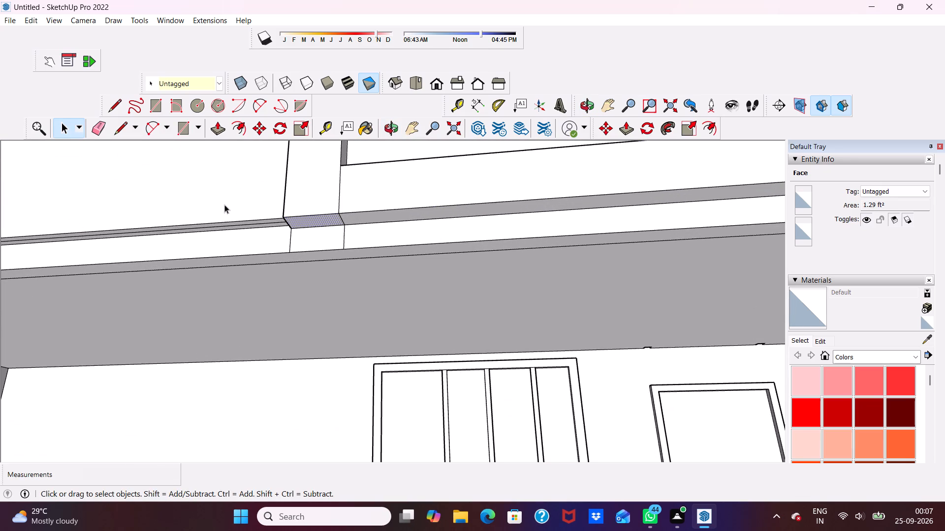
{"action": "left_click", "coordinate": [220, 132]}
{"action": "left_click_drag", "start_coordinate": [324, 219], "coordinate": [329, 240]}
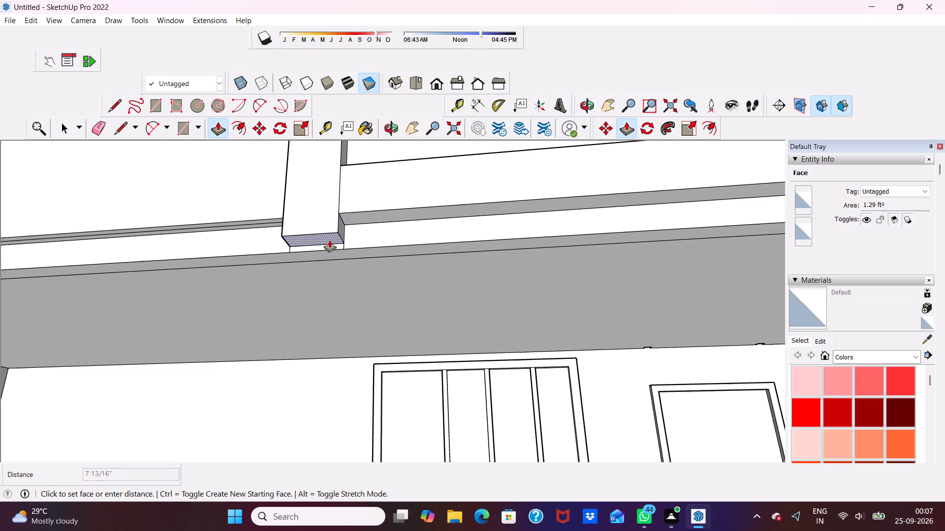
{"action": "left_click_drag", "start_coordinate": [329, 240], "coordinate": [329, 245]}
Push/Pull the underside of the inner balcony column further down, about 2' 1 7/8", past the slab above the ground-floor opening.
{"action": "scroll", "coordinate": [280, 187], "scroll_direction": "down", "scroll_amount": 3}
{"action": "scroll", "coordinate": [296, 195], "scroll_direction": "up", "scroll_amount": 1}
{"action": "scroll", "coordinate": [299, 201], "scroll_direction": "down", "scroll_amount": 5}
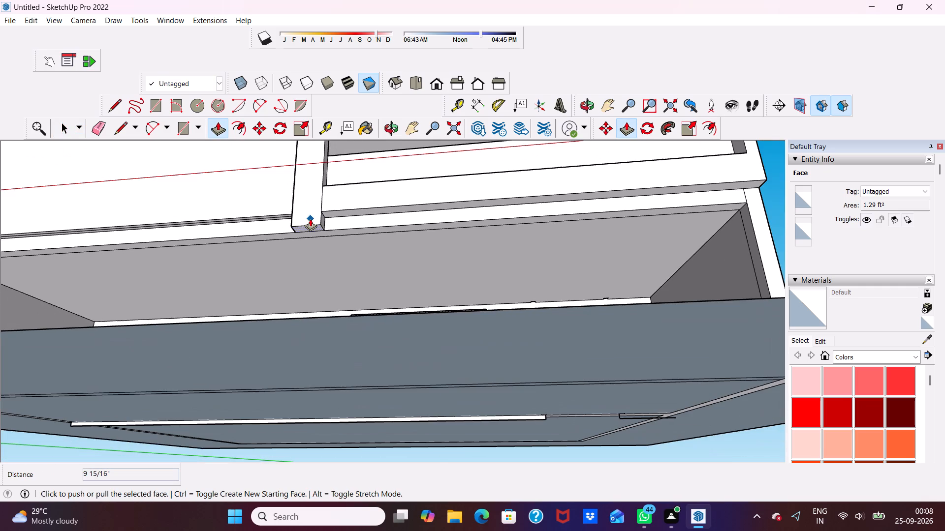
{"action": "middle_click_drag", "start_coordinate": [310, 219], "coordinate": [316, 250]}
{"action": "scroll", "coordinate": [316, 250], "scroll_direction": "up", "scroll_amount": 5}
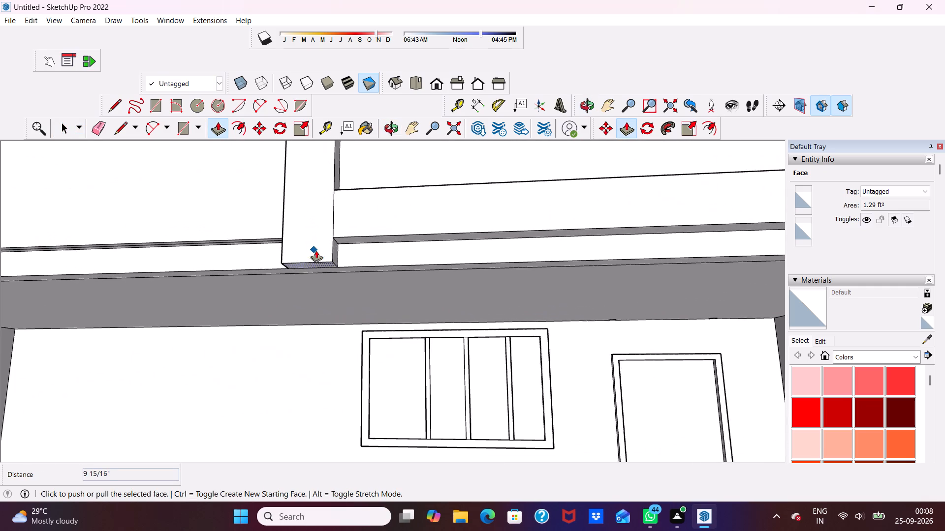
{"action": "scroll", "coordinate": [353, 250], "scroll_direction": "up", "scroll_amount": 6}
{"action": "scroll", "coordinate": [353, 250], "scroll_direction": "down", "scroll_amount": 17}
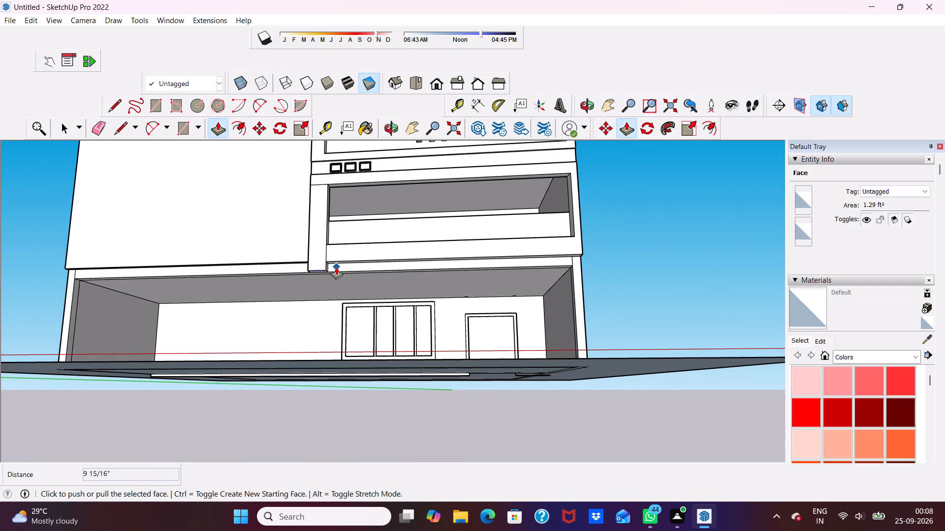
{"action": "middle_click_drag", "start_coordinate": [336, 267], "coordinate": [336, 304]}
{"action": "scroll", "coordinate": [325, 297], "scroll_direction": "up", "scroll_amount": 4}
{"action": "middle_click_drag", "start_coordinate": [310, 295], "coordinate": [345, 197]}
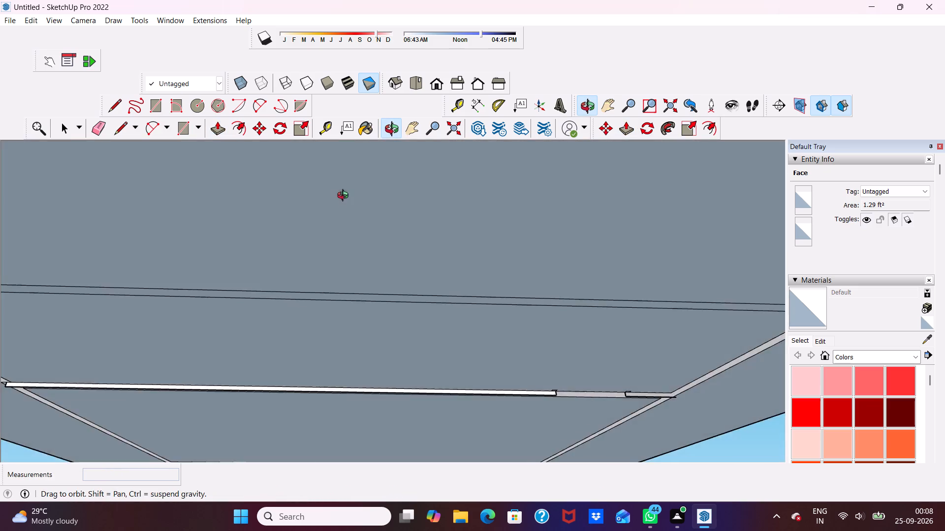
{"action": "middle_click_drag", "start_coordinate": [345, 197], "coordinate": [319, 250]}
{"action": "scroll", "coordinate": [319, 250], "scroll_direction": "up", "scroll_amount": 3}
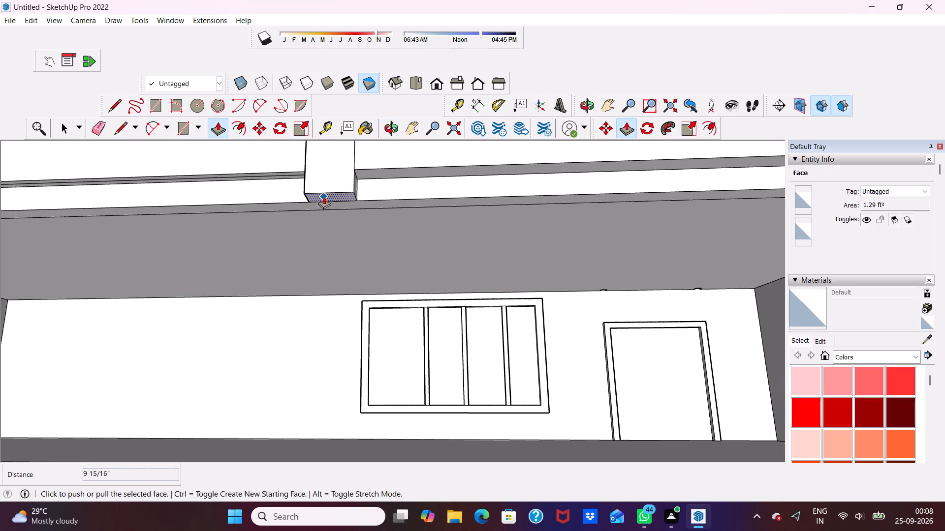
{"action": "left_click_drag", "start_coordinate": [325, 196], "coordinate": [319, 246]}
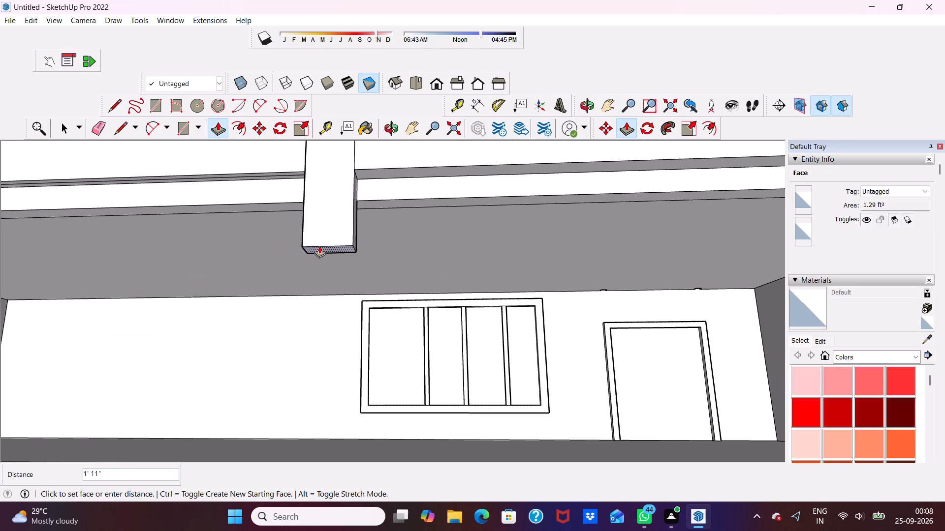
{"action": "left_click_drag", "start_coordinate": [319, 246], "coordinate": [319, 253]}
Push/Pull the ground-floor ceiling face down about 4 7/8" behind the lengthened column.
{"action": "scroll", "coordinate": [319, 253], "scroll_direction": "down", "scroll_amount": 5}
{"action": "middle_click_drag", "start_coordinate": [319, 252], "coordinate": [317, 272]}
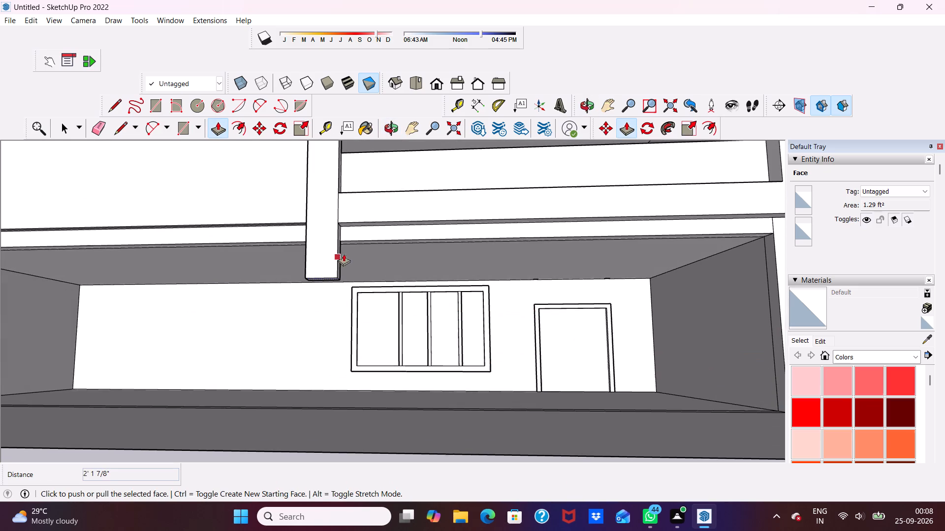
{"action": "scroll", "coordinate": [365, 243], "scroll_direction": "up", "scroll_amount": 3}
{"action": "key", "text": "space"}
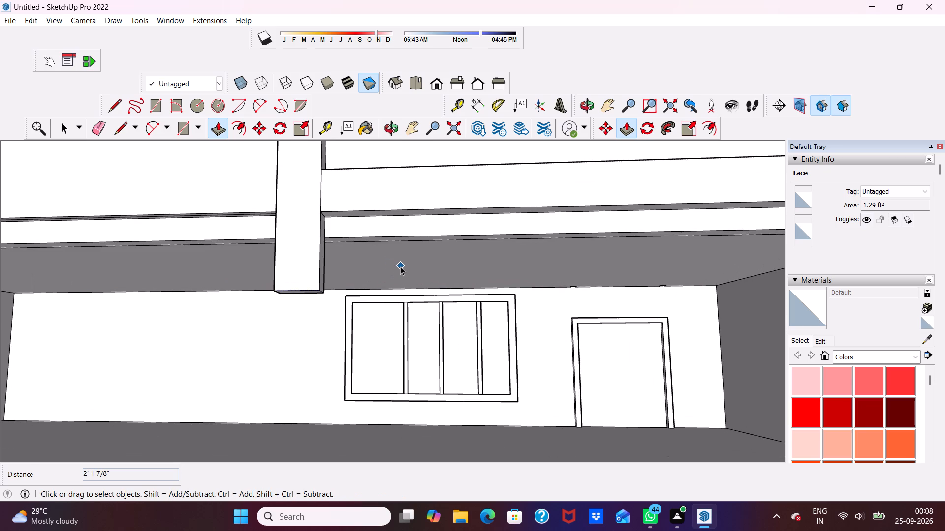
{"action": "left_click", "coordinate": [400, 266]}
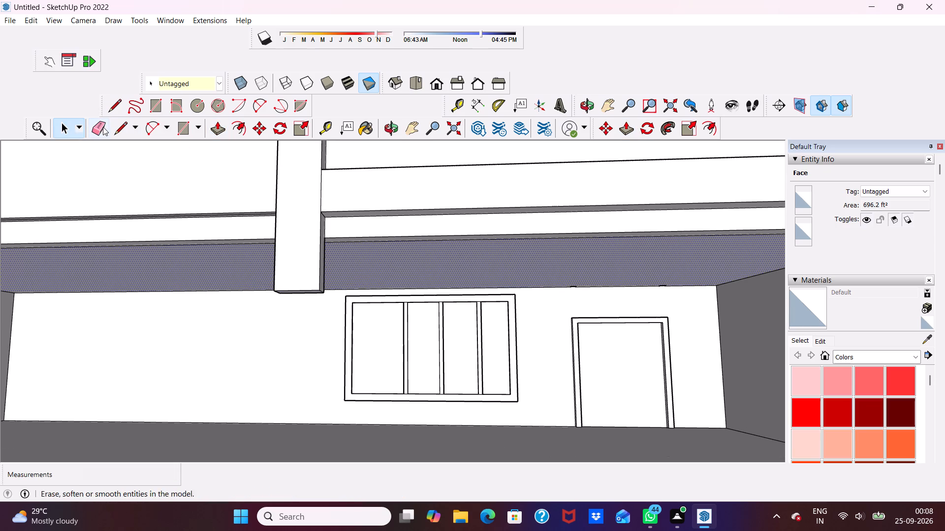
{"action": "left_click", "coordinate": [216, 125]}
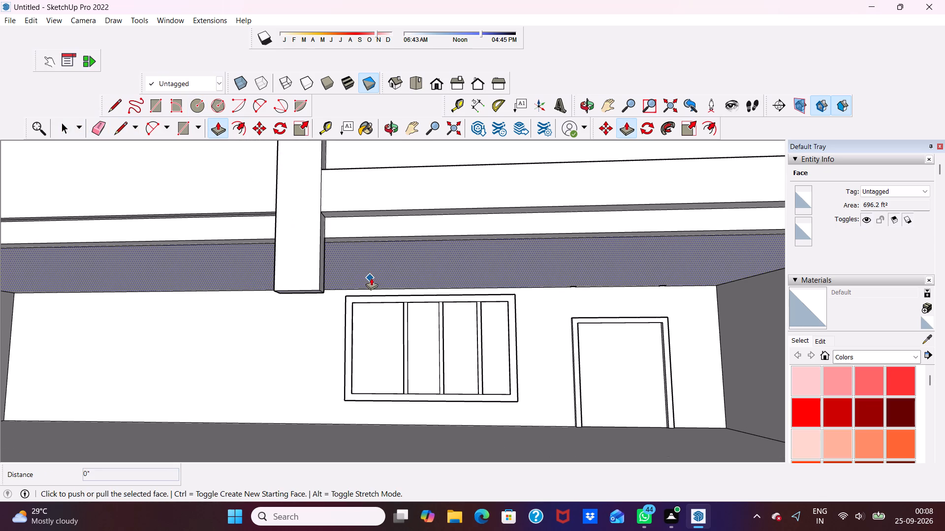
{"action": "left_click", "coordinate": [394, 272]}
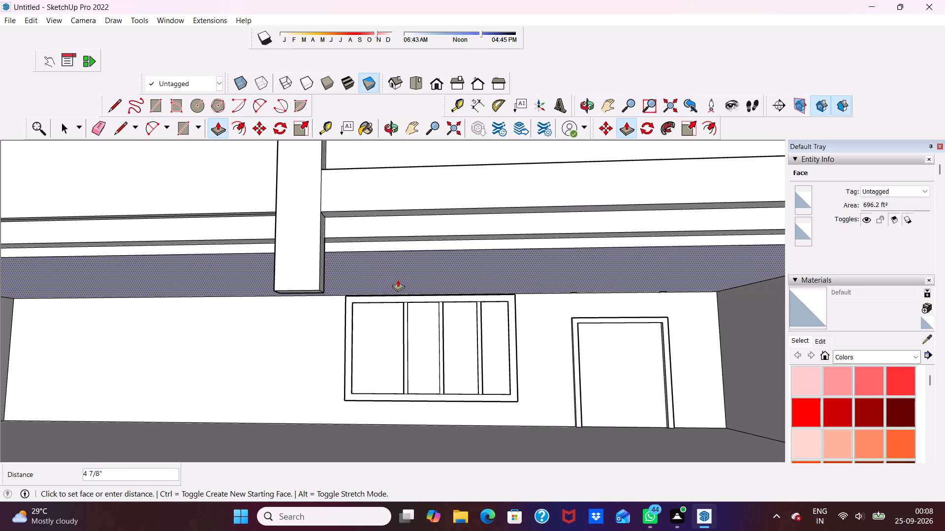
{"action": "left_click", "coordinate": [400, 279]}
Push/Pull the narrow front face of the lowered ceiling slab forward 9", flush with the band above it.
{"action": "scroll", "coordinate": [397, 244], "scroll_direction": "up", "scroll_amount": 4}
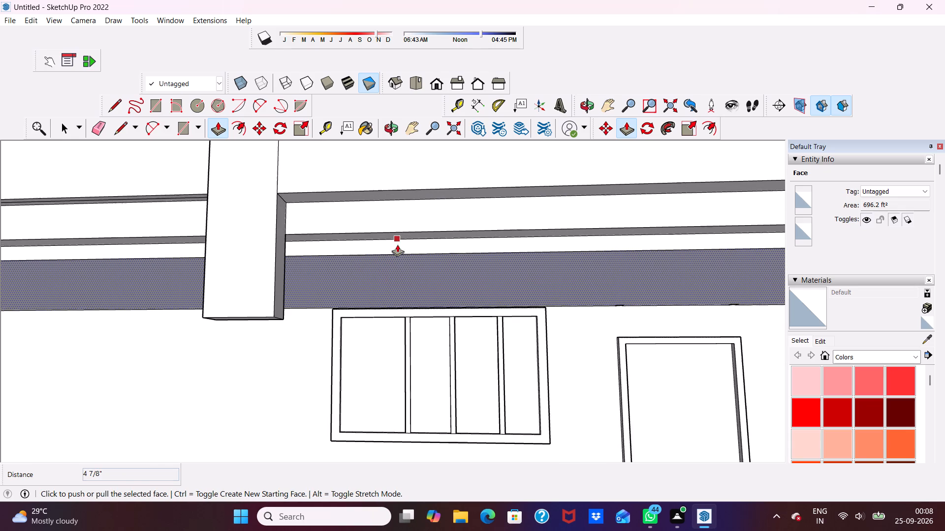
{"action": "middle_click_drag", "start_coordinate": [395, 260], "coordinate": [393, 227]}
{"action": "scroll", "coordinate": [388, 209], "scroll_direction": "up", "scroll_amount": 1}
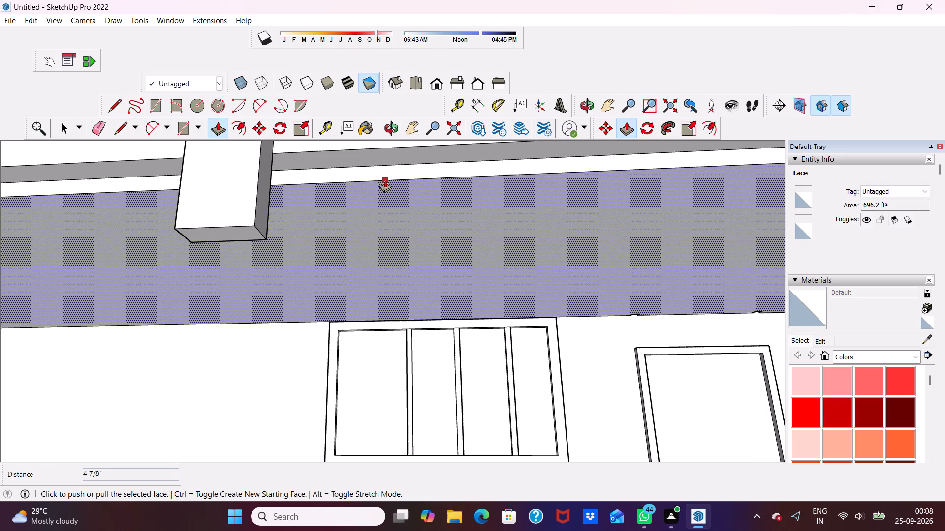
{"action": "scroll", "coordinate": [375, 136], "scroll_direction": "up", "scroll_amount": 4}
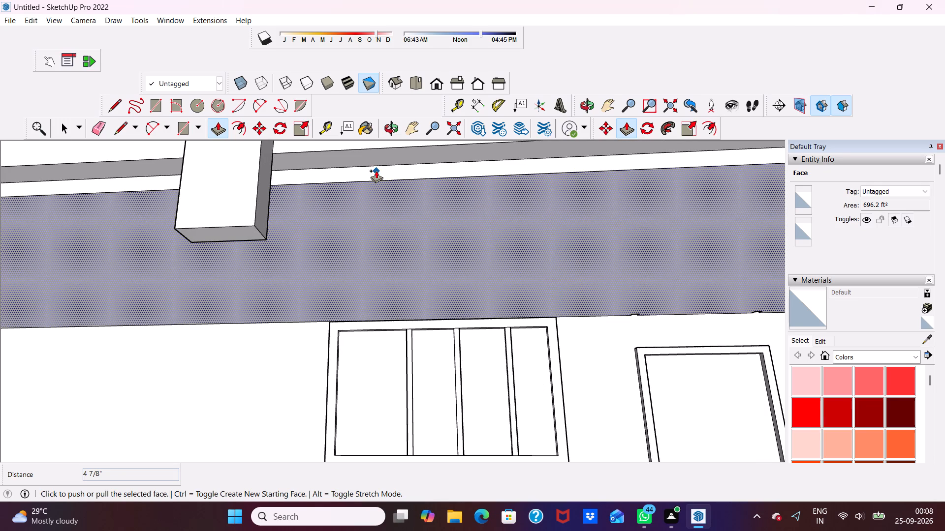
{"action": "scroll", "coordinate": [369, 169], "scroll_direction": "up", "scroll_amount": 2}
{"action": "key", "text": "space"}
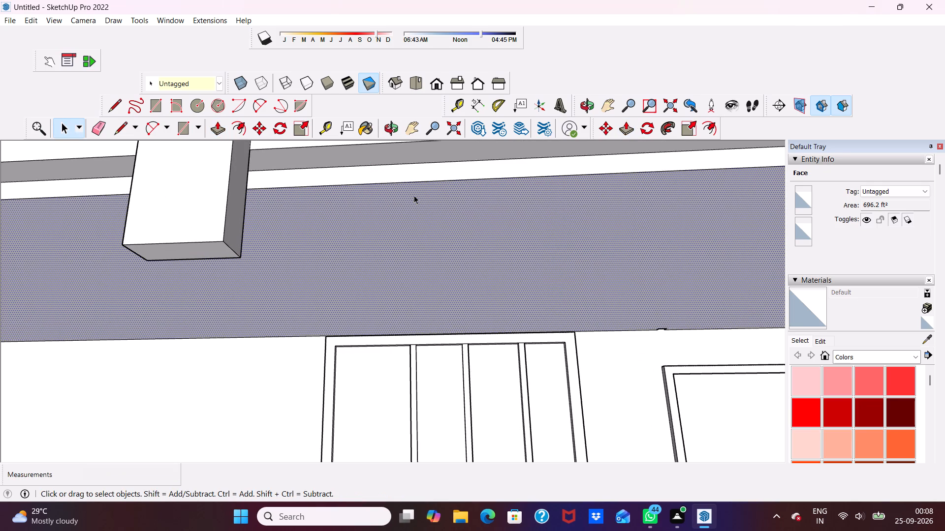
{"action": "left_click", "coordinate": [401, 176]}
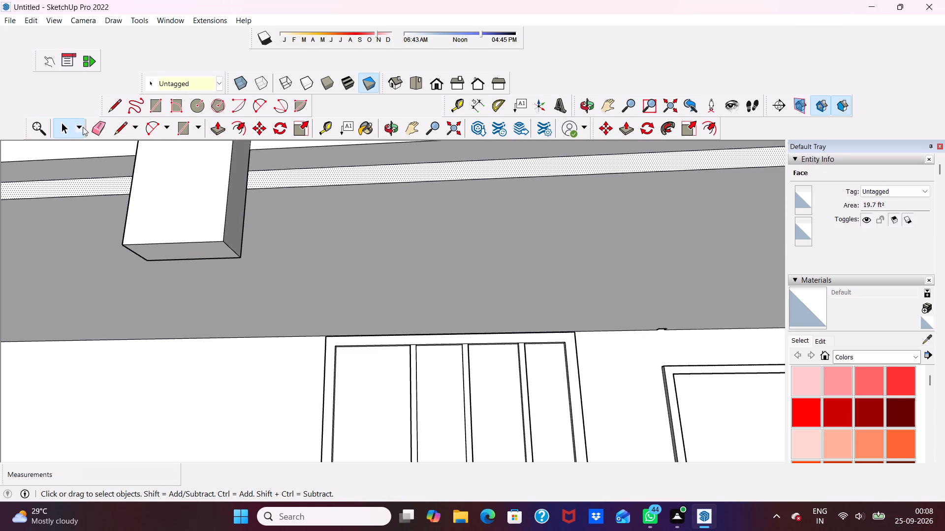
{"action": "left_click", "coordinate": [219, 126]}
{"action": "scroll", "coordinate": [351, 164], "scroll_direction": "up", "scroll_amount": 2}
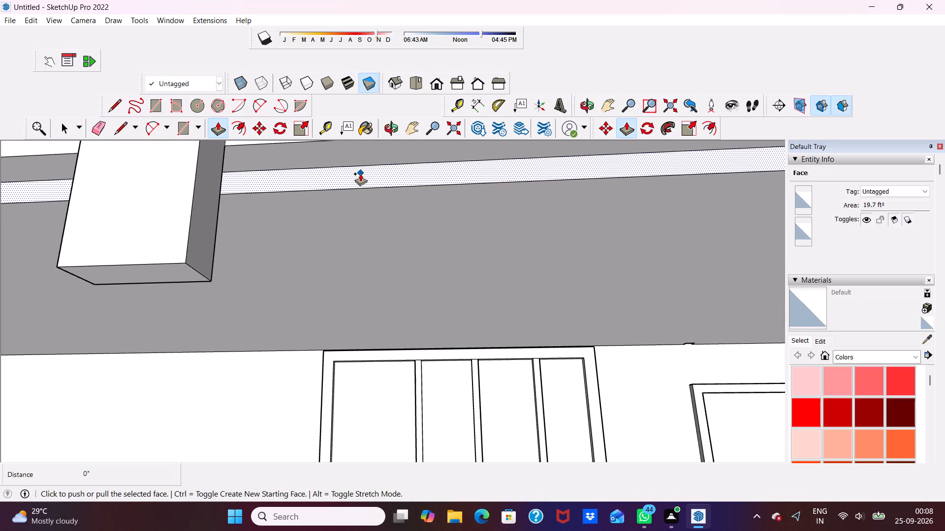
{"action": "left_click", "coordinate": [360, 174]}
{"action": "scroll", "coordinate": [361, 201], "scroll_direction": "down", "scroll_amount": 5}
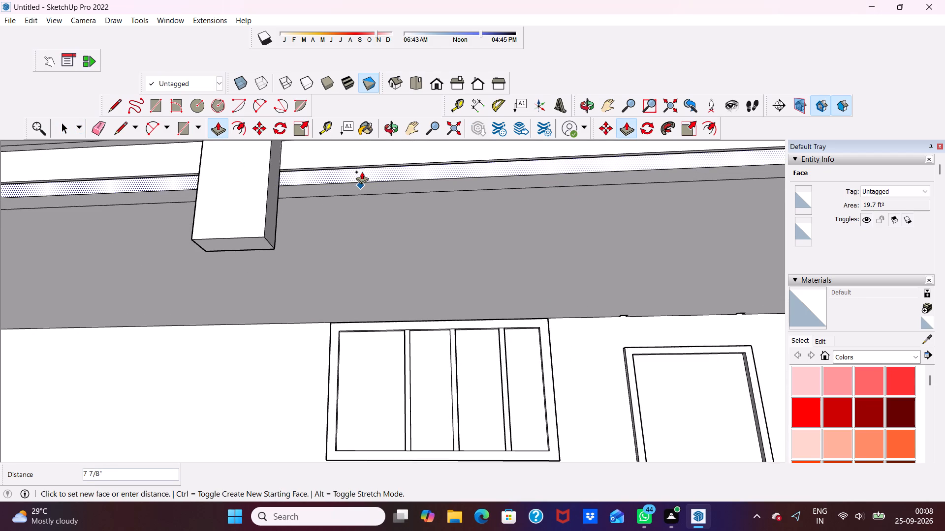
{"action": "scroll", "coordinate": [362, 165], "scroll_direction": "down", "scroll_amount": 5}
{"action": "middle_click_drag", "start_coordinate": [362, 160], "coordinate": [370, 225]}
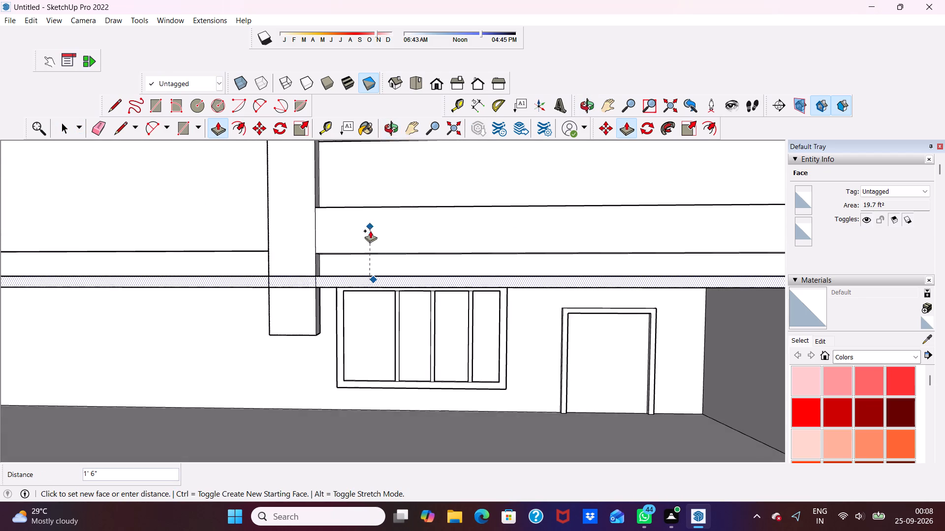
{"action": "scroll", "coordinate": [370, 243], "scroll_direction": "up", "scroll_amount": 2}
{"action": "left_click", "coordinate": [385, 260]}
Erase the leftover seam lines along the slab's underside and on its front band beneath the balcony.
{"action": "middle_click_drag", "start_coordinate": [381, 291], "coordinate": [372, 272]}
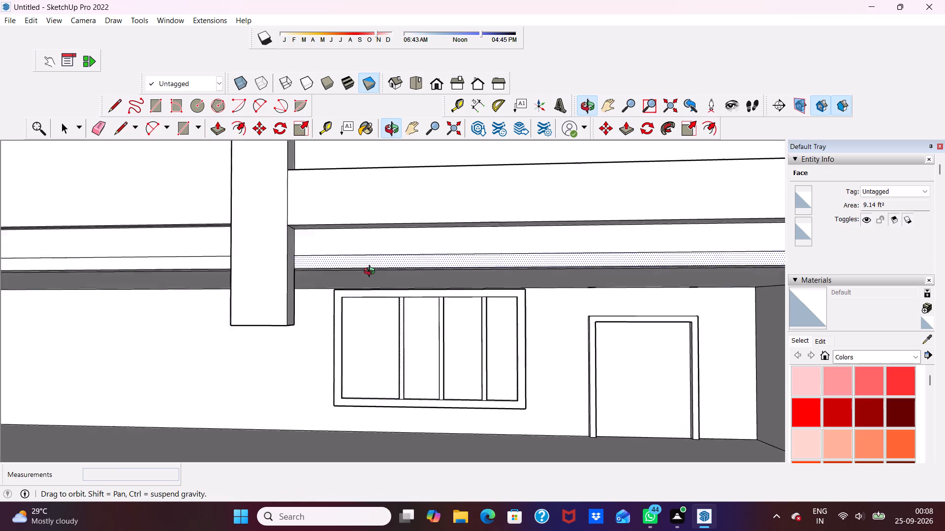
{"action": "middle_click_drag", "start_coordinate": [372, 272], "coordinate": [384, 225]}
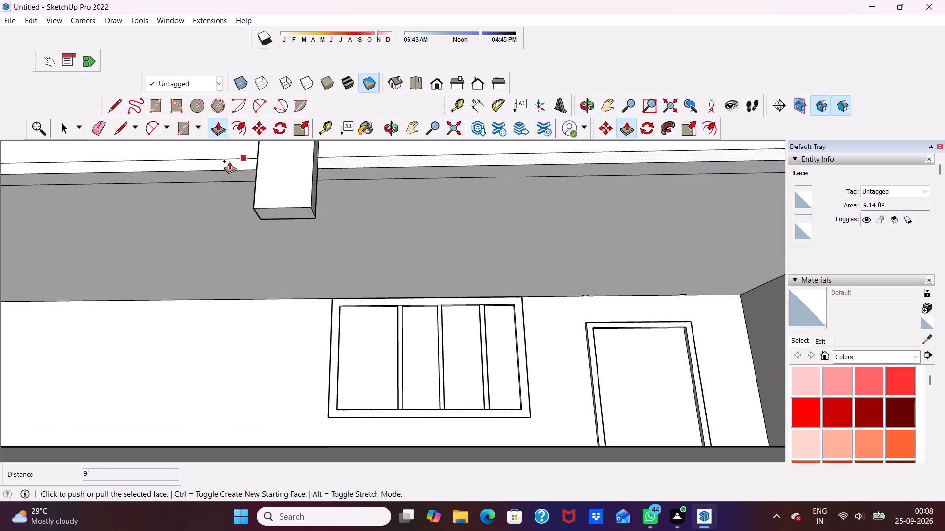
{"action": "left_click", "coordinate": [97, 125]}
{"action": "scroll", "coordinate": [611, 166], "scroll_direction": "up", "scroll_amount": 1}
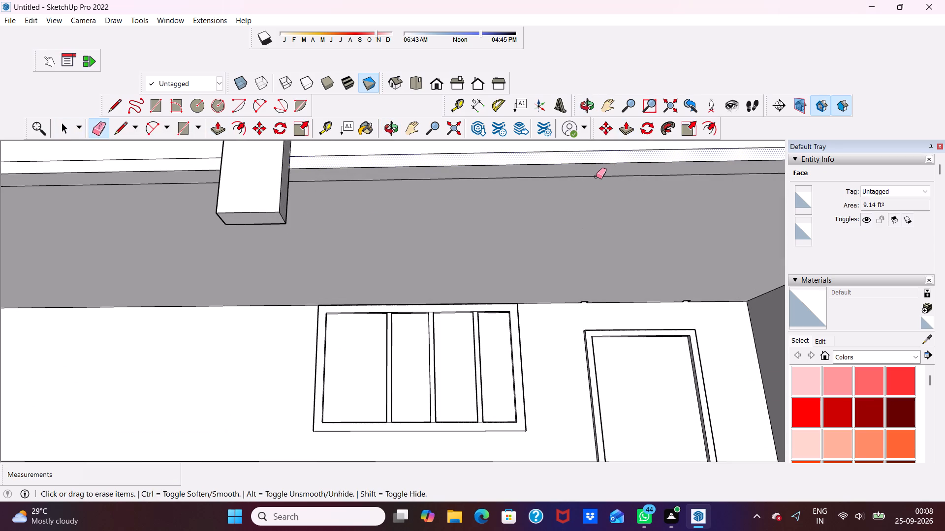
{"action": "left_click", "coordinate": [596, 177]}
{"action": "scroll", "coordinate": [547, 225], "scroll_direction": "down", "scroll_amount": 5}
{"action": "scroll", "coordinate": [492, 201], "scroll_direction": "down", "scroll_amount": 1}
{"action": "middle_click_drag", "start_coordinate": [492, 201], "coordinate": [489, 296]}
{"action": "scroll", "coordinate": [487, 307], "scroll_direction": "up", "scroll_amount": 5}
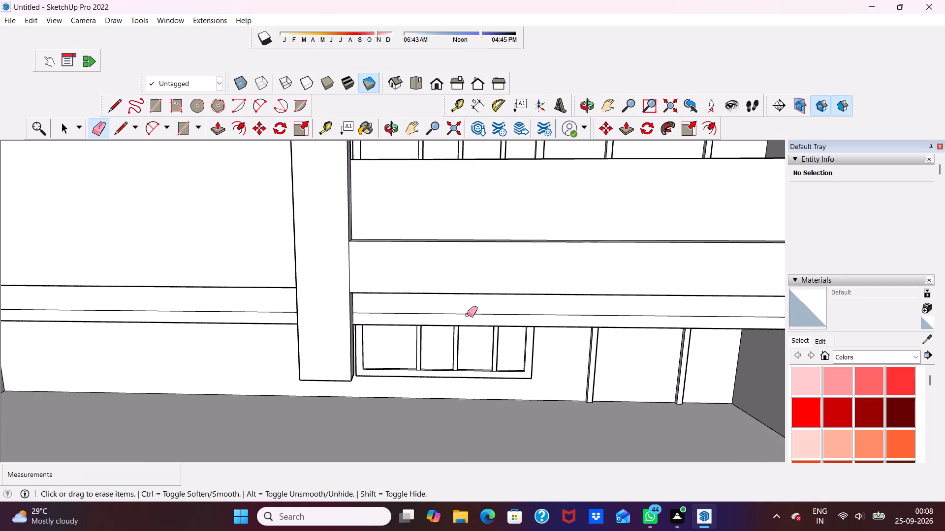
{"action": "left_click", "coordinate": [467, 315]}
Examine the lengthened column, the lowered ceiling face and the slab's front band from below, the side and a distance.
{"action": "scroll", "coordinate": [442, 308], "scroll_direction": "down", "scroll_amount": 6}
{"action": "middle_click_drag", "start_coordinate": [428, 316], "coordinate": [429, 303]}
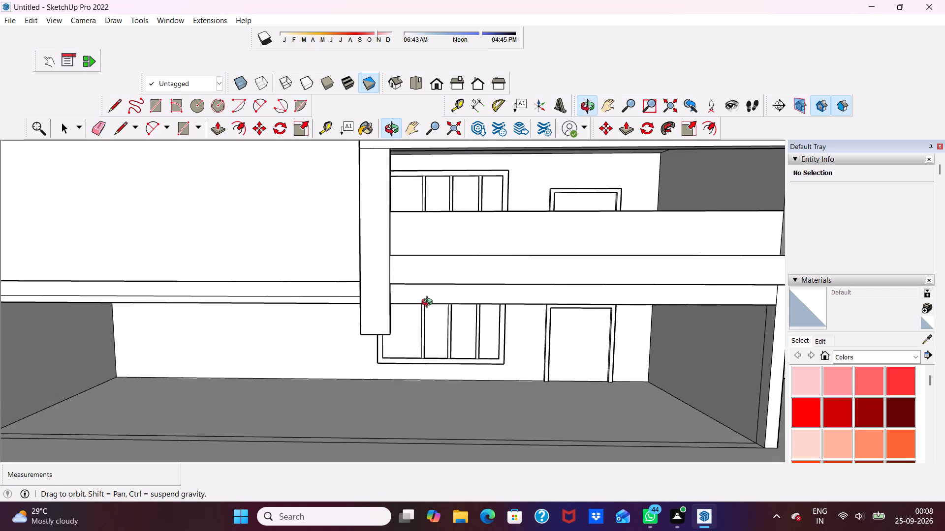
{"action": "middle_click_drag", "start_coordinate": [429, 303], "coordinate": [428, 303]}
{"action": "scroll", "coordinate": [425, 301], "scroll_direction": "up", "scroll_amount": 1}
{"action": "scroll", "coordinate": [397, 323], "scroll_direction": "down", "scroll_amount": 6}
{"action": "scroll", "coordinate": [423, 278], "scroll_direction": "down", "scroll_amount": 1}
{"action": "scroll", "coordinate": [422, 256], "scroll_direction": "up", "scroll_amount": 5}
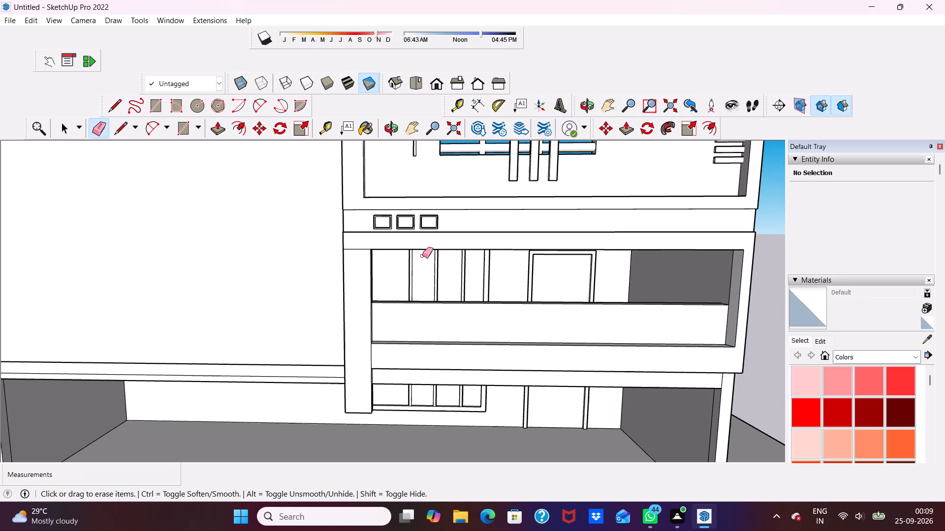
{"action": "scroll", "coordinate": [422, 256], "scroll_direction": "up", "scroll_amount": 2}
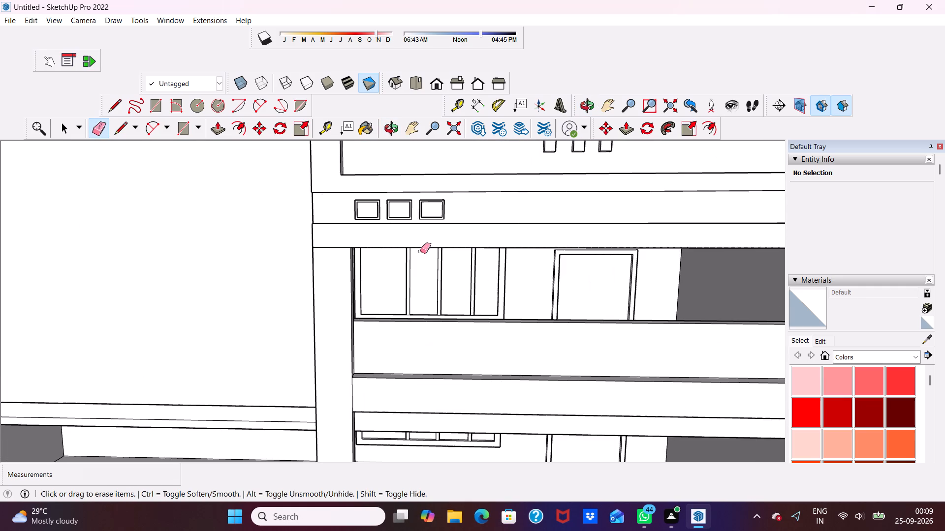
{"action": "scroll", "coordinate": [420, 272], "scroll_direction": "up", "scroll_amount": 4}
{"action": "scroll", "coordinate": [413, 290], "scroll_direction": "down", "scroll_amount": 6}
{"action": "middle_click_drag", "start_coordinate": [394, 319], "coordinate": [392, 153]}
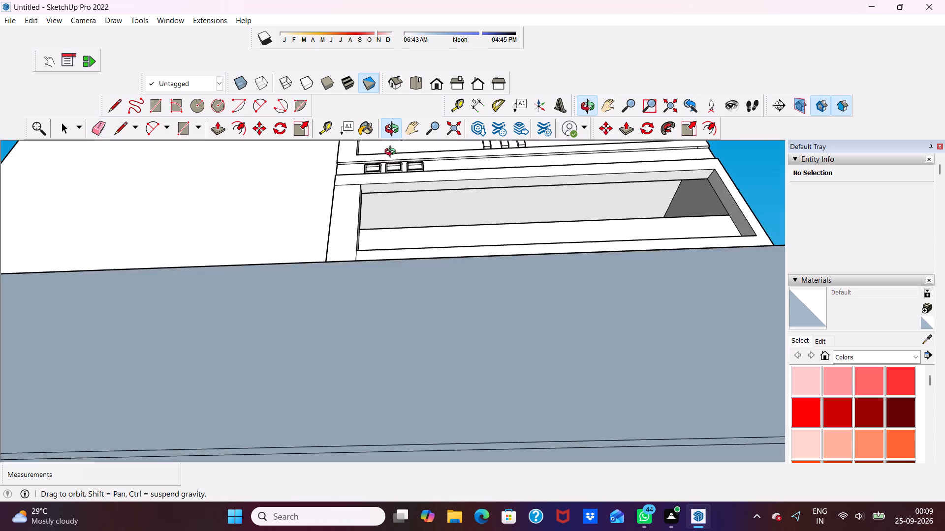
{"action": "middle_click_drag", "start_coordinate": [392, 153], "coordinate": [375, 195]}
{"action": "scroll", "coordinate": [375, 195], "scroll_direction": "up", "scroll_amount": 4}
{"action": "scroll", "coordinate": [426, 399], "scroll_direction": "down", "scroll_amount": 4}
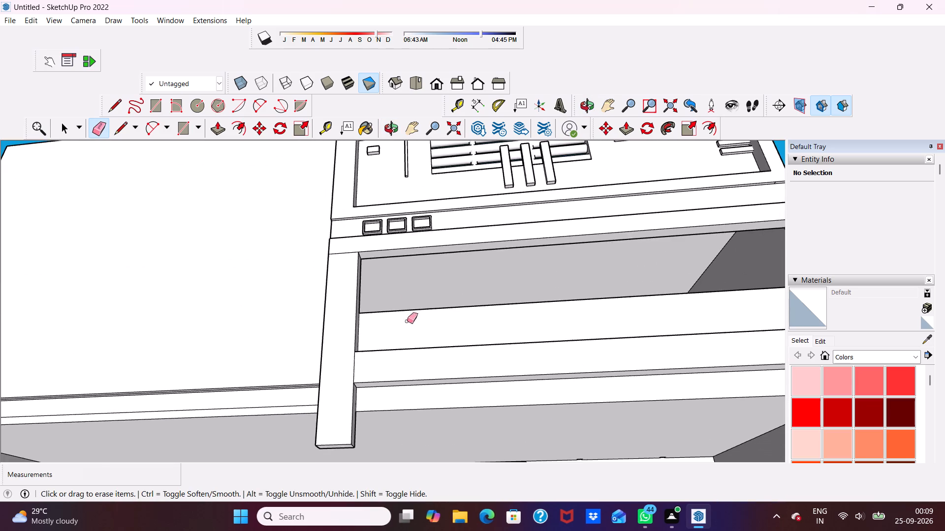
{"action": "scroll", "coordinate": [410, 185], "scroll_direction": "down", "scroll_amount": 4}
{"action": "scroll", "coordinate": [384, 345], "scroll_direction": "up", "scroll_amount": 5}
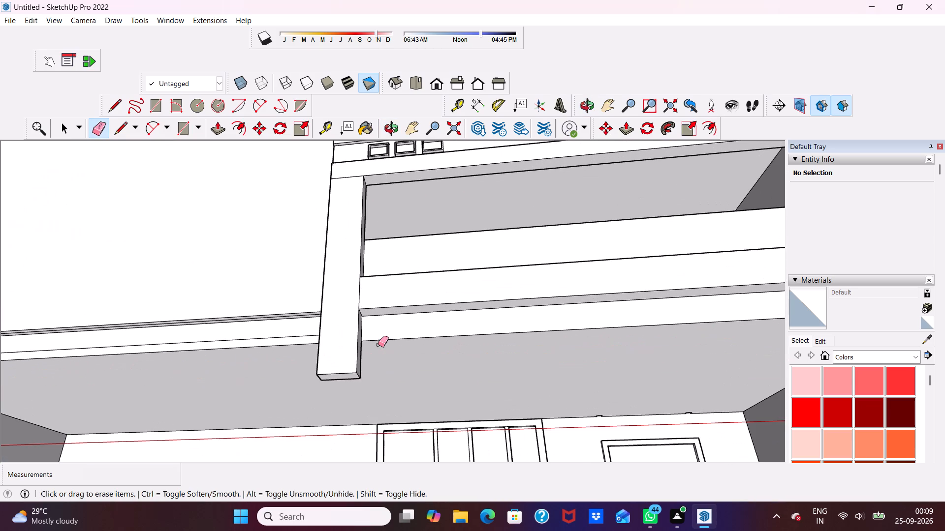
{"action": "key", "text": "space"}
{"action": "scroll", "coordinate": [420, 296], "scroll_direction": "down", "scroll_amount": 1}
{"action": "middle_click_drag", "start_coordinate": [413, 291], "coordinate": [420, 295]}
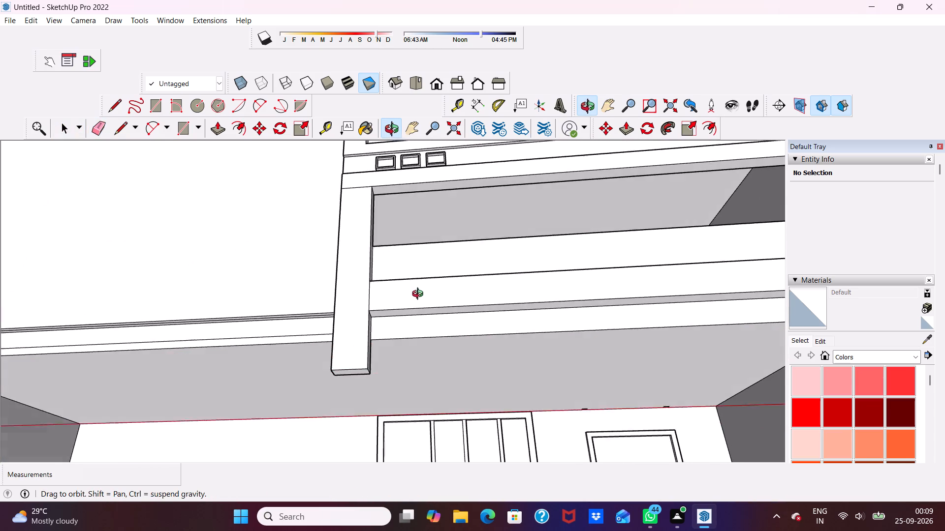
{"action": "middle_click_drag", "start_coordinate": [420, 295], "coordinate": [289, 373]}
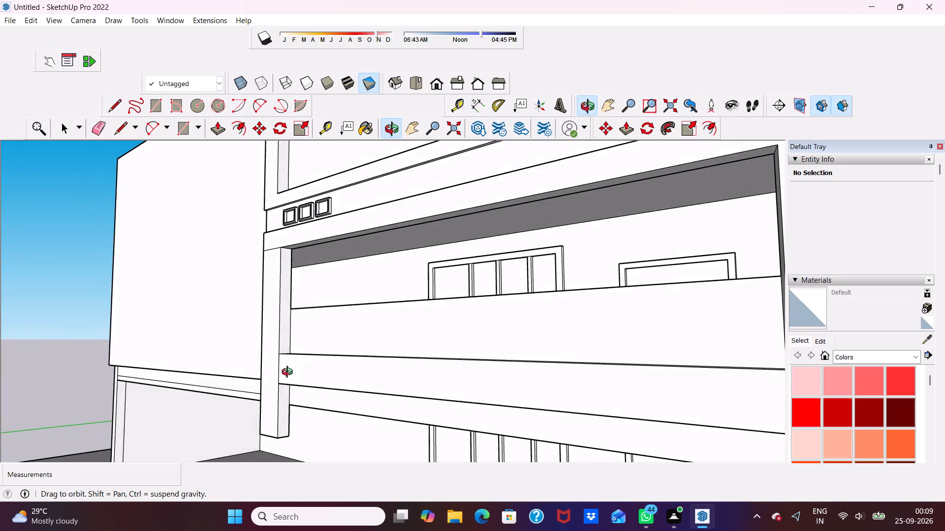
{"action": "middle_click_drag", "start_coordinate": [289, 373], "coordinate": [376, 289]}
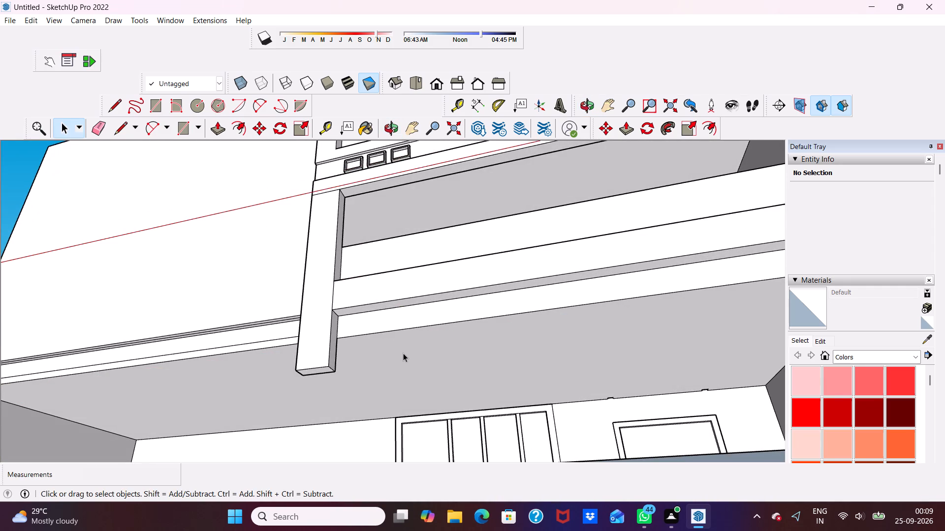
{"action": "left_click", "coordinate": [403, 353]}
{"action": "scroll", "coordinate": [406, 352], "scroll_direction": "down", "scroll_amount": 6}
{"action": "middle_click_drag", "start_coordinate": [404, 350], "coordinate": [427, 395]}
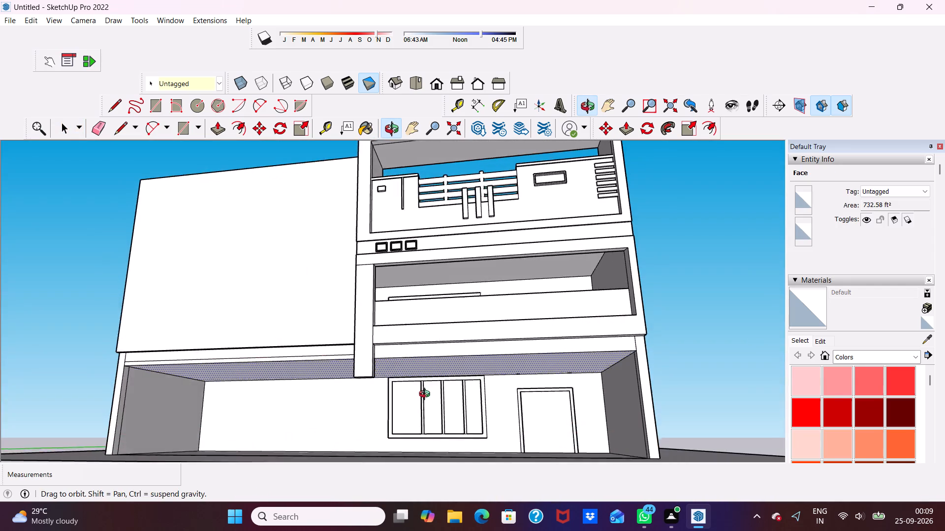
{"action": "middle_click_drag", "start_coordinate": [427, 395], "coordinate": [421, 391]}
{"action": "scroll", "coordinate": [403, 381], "scroll_direction": "up", "scroll_amount": 3}
{"action": "scroll", "coordinate": [402, 369], "scroll_direction": "down", "scroll_amount": 1}
{"action": "middle_click_drag", "start_coordinate": [402, 369], "coordinate": [388, 407]}
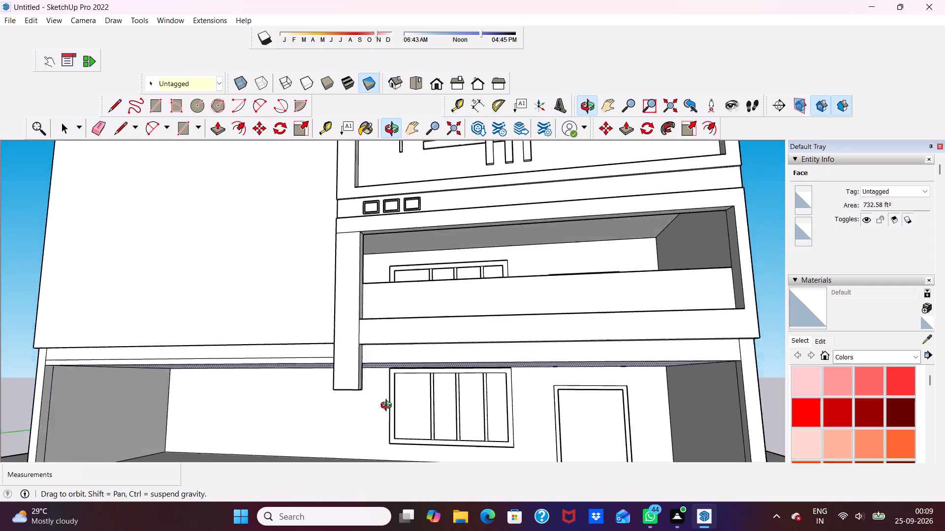
{"action": "middle_click_drag", "start_coordinate": [388, 407], "coordinate": [353, 412]}
{"action": "scroll", "coordinate": [328, 363], "scroll_direction": "up", "scroll_amount": 4}
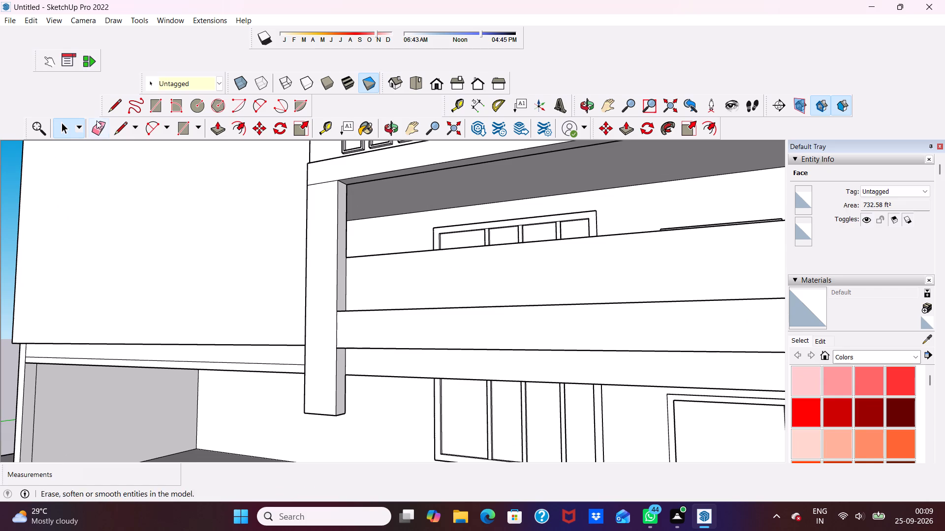
Draw a 9" line across the column's inner side face, level with the underside of the slab.
{"action": "left_click", "coordinate": [116, 124]}
{"action": "scroll", "coordinate": [321, 360], "scroll_direction": "up", "scroll_amount": 2}
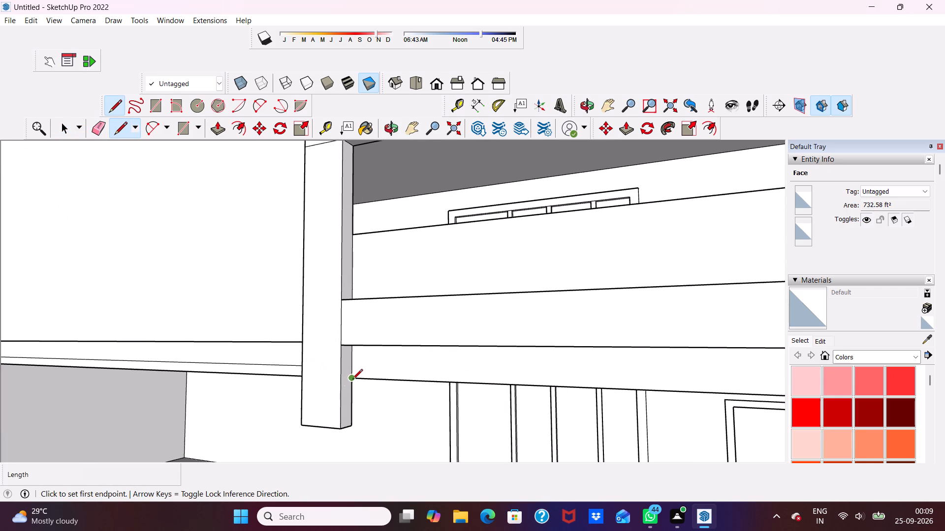
{"action": "left_click", "coordinate": [354, 378]}
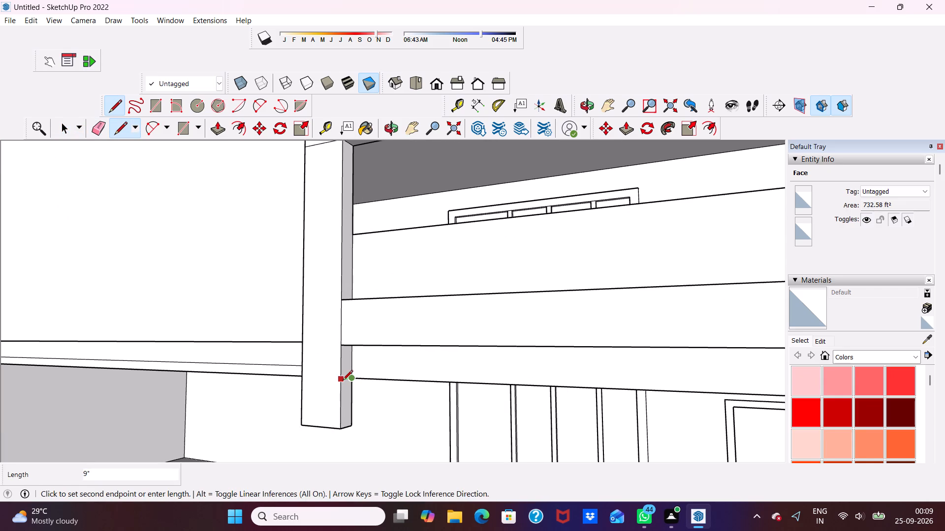
{"action": "left_click", "coordinate": [342, 381]}
{"action": "scroll", "coordinate": [336, 382], "scroll_direction": "down", "scroll_amount": 5}
{"action": "scroll", "coordinate": [425, 412], "scroll_direction": "down", "scroll_amount": 7}
{"action": "middle_click_drag", "start_coordinate": [407, 402], "coordinate": [417, 396]}
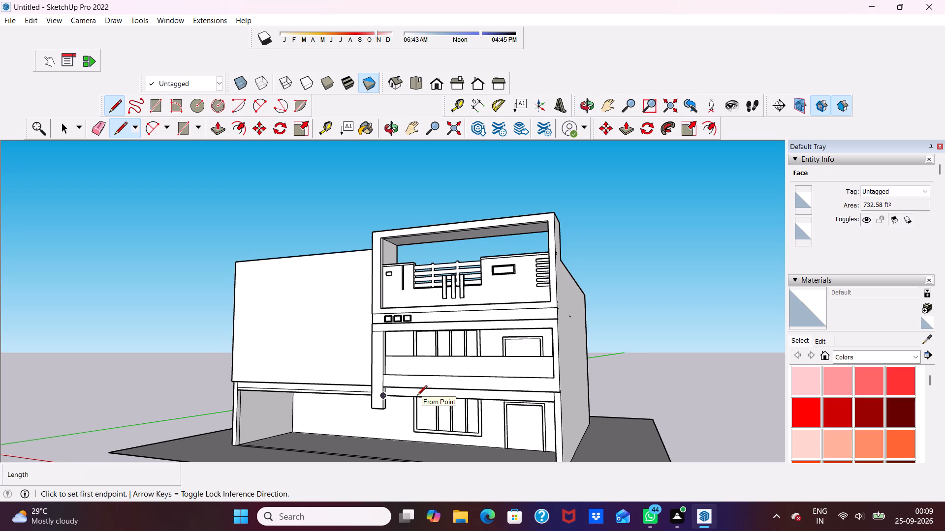
{"action": "scroll", "coordinate": [417, 396], "scroll_direction": "up", "scroll_amount": 4}
{"action": "scroll", "coordinate": [317, 413], "scroll_direction": "down", "scroll_amount": 2}
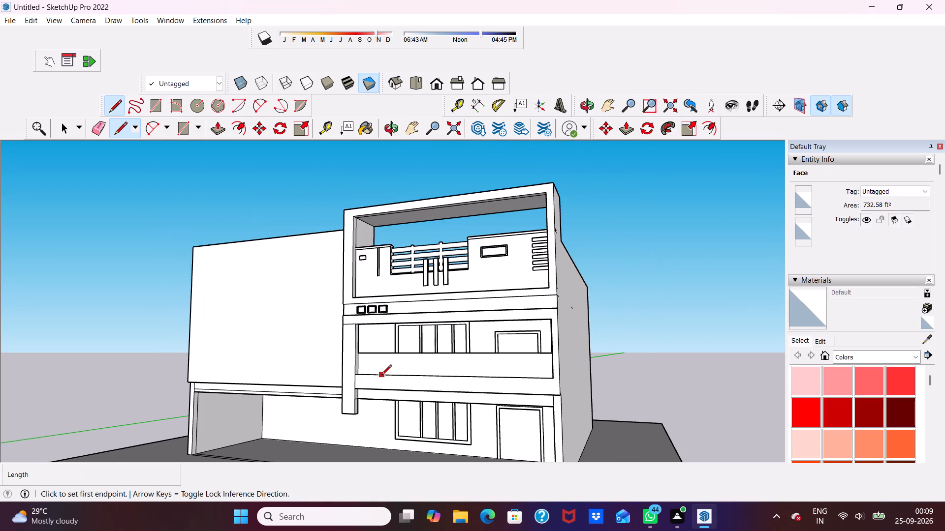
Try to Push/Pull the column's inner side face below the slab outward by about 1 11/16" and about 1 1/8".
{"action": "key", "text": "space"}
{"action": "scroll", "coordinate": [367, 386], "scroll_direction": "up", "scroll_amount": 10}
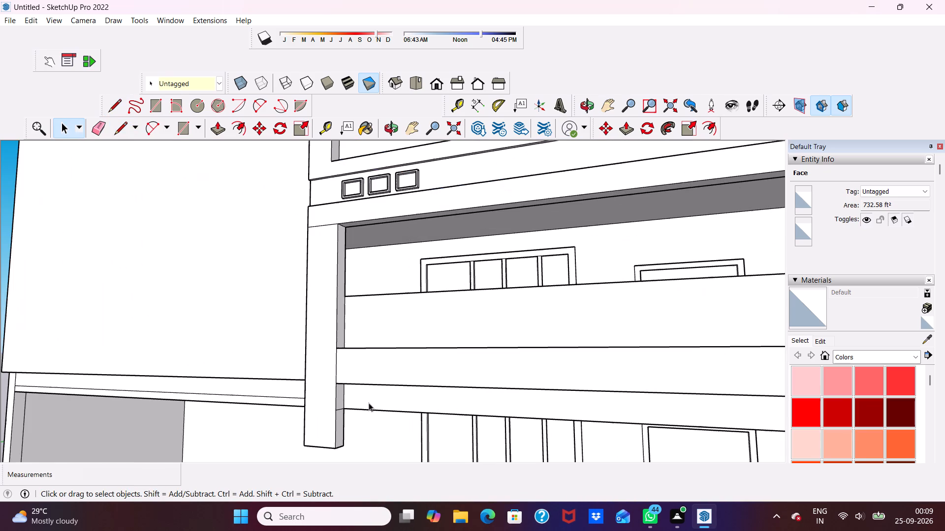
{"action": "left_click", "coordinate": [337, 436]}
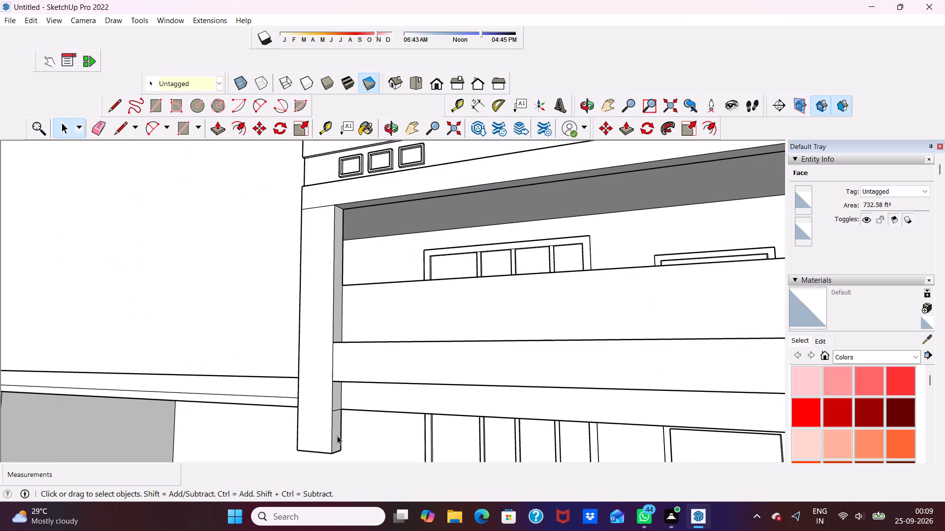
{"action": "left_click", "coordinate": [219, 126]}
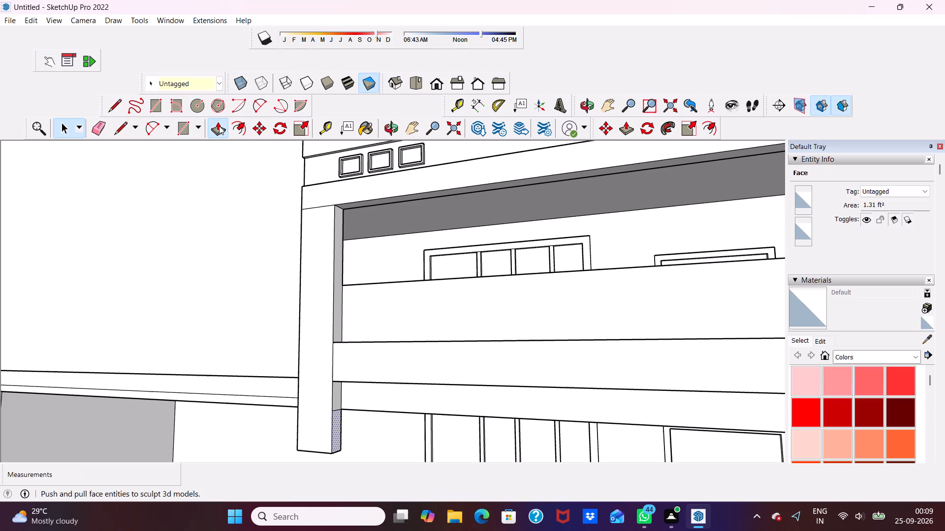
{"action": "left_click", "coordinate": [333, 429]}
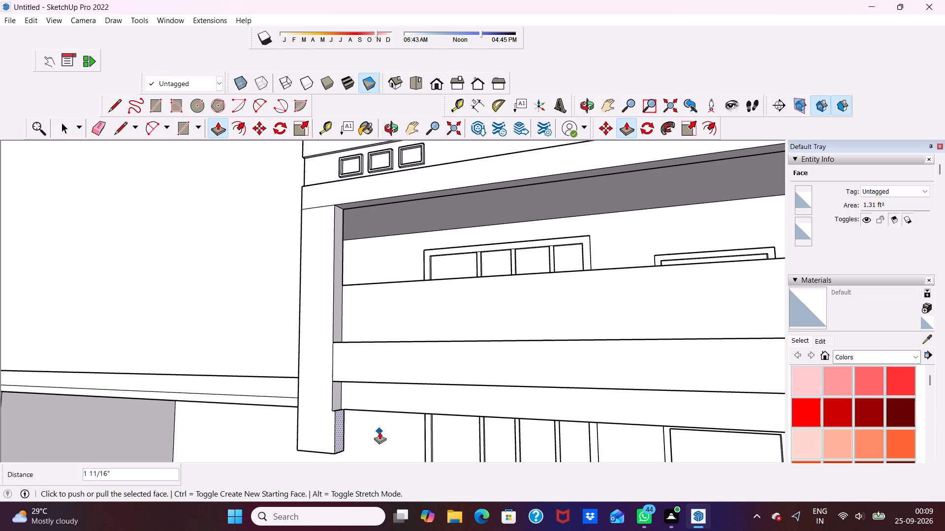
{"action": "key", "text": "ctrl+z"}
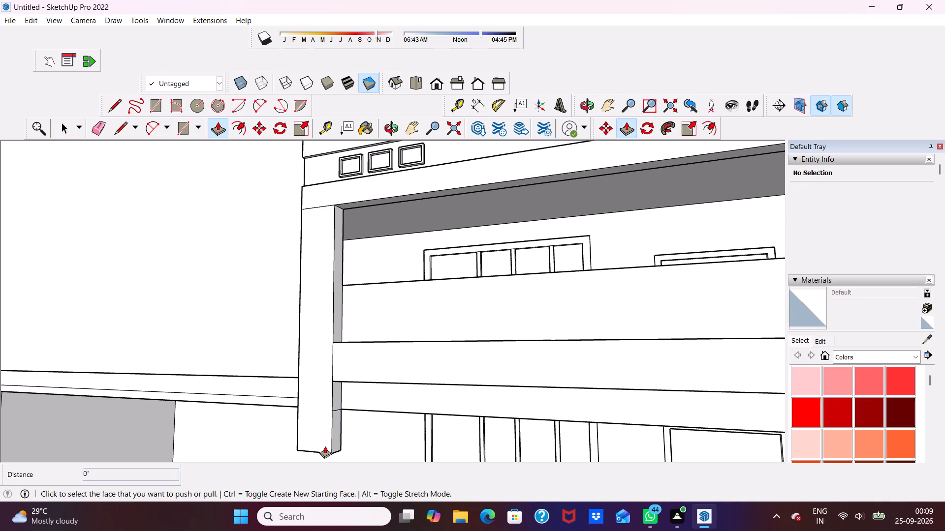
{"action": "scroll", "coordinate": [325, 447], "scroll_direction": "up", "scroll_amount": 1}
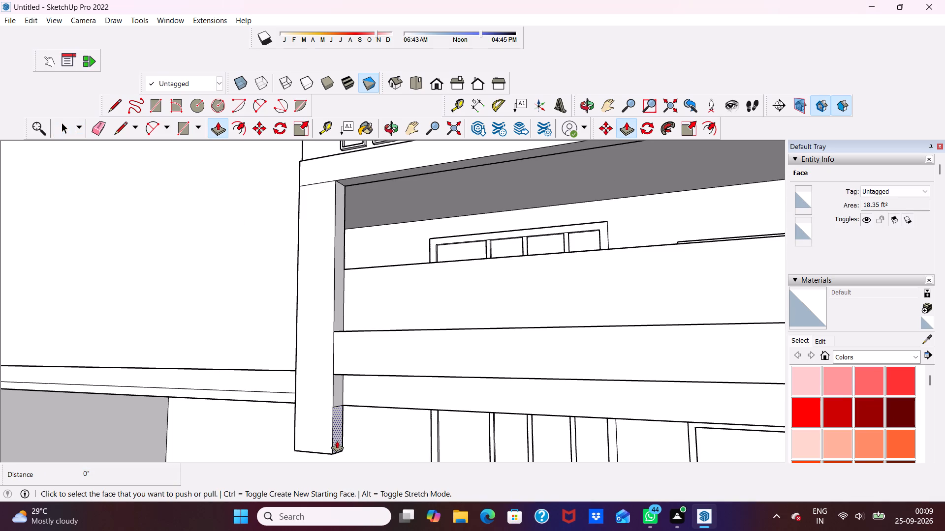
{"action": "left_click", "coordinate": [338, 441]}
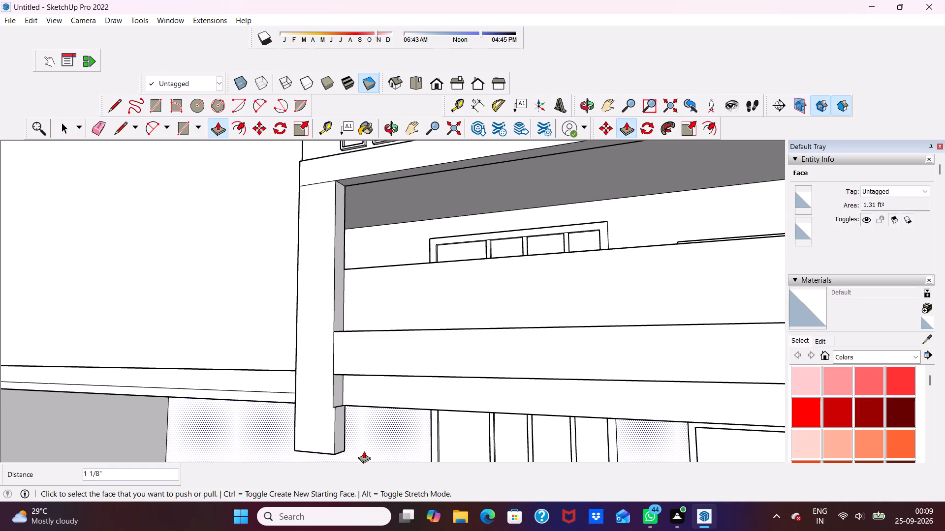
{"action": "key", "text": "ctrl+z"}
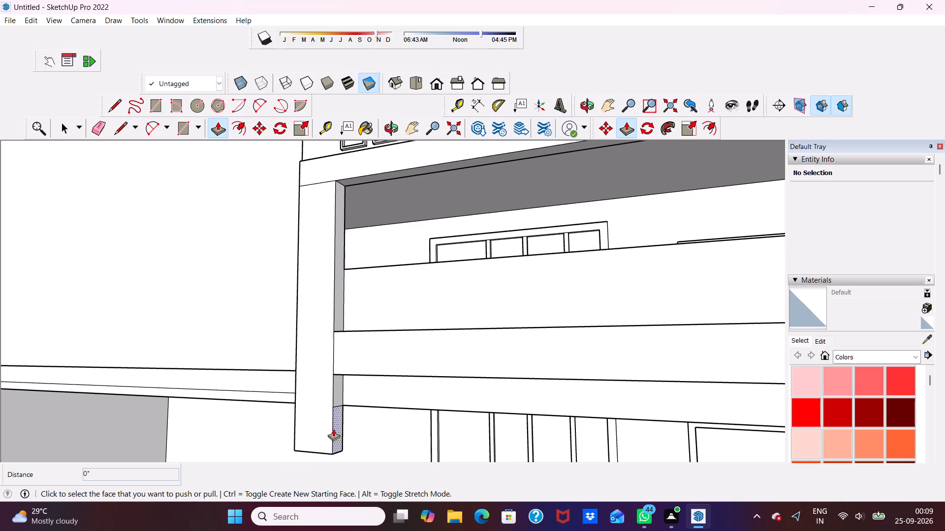
Push/Pull the column's inner side face below the slab about 23' 2 7/8" across the facade to the far side wall.
{"action": "left_click", "coordinate": [341, 426]}
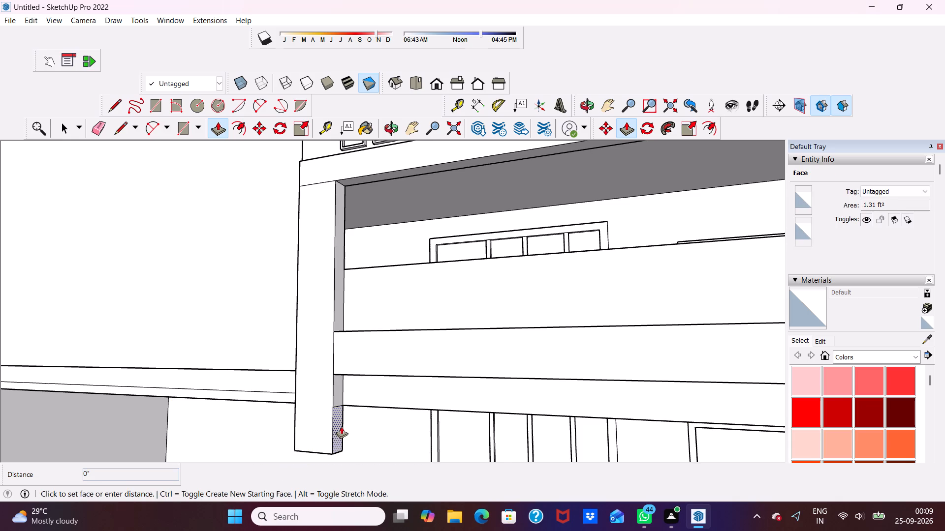
{"action": "scroll", "coordinate": [355, 430], "scroll_direction": "down", "scroll_amount": 3}
{"action": "scroll", "coordinate": [384, 428], "scroll_direction": "up", "scroll_amount": 1}
{"action": "scroll", "coordinate": [384, 428], "scroll_direction": "down", "scroll_amount": 7}
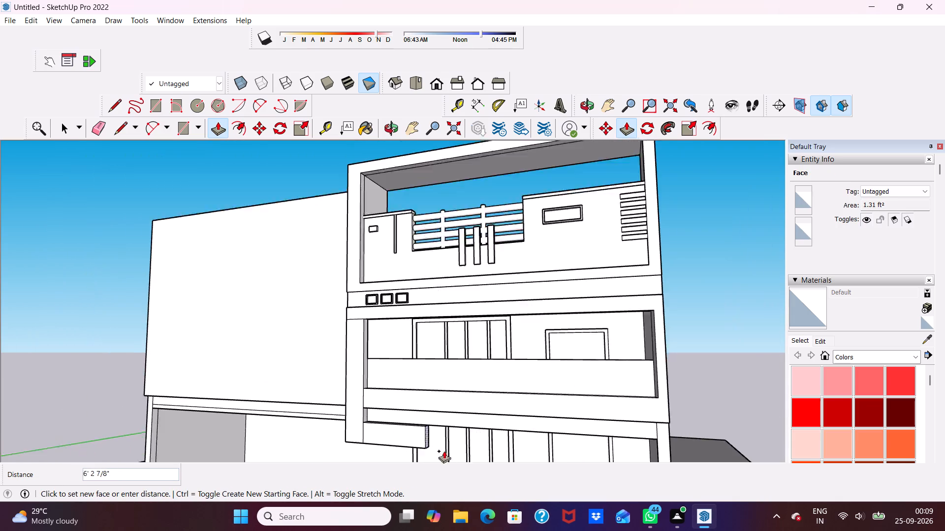
{"action": "scroll", "coordinate": [444, 451], "scroll_direction": "down", "scroll_amount": 1}
{"action": "scroll", "coordinate": [609, 434], "scroll_direction": "up", "scroll_amount": 3}
{"action": "scroll", "coordinate": [649, 424], "scroll_direction": "down", "scroll_amount": 1}
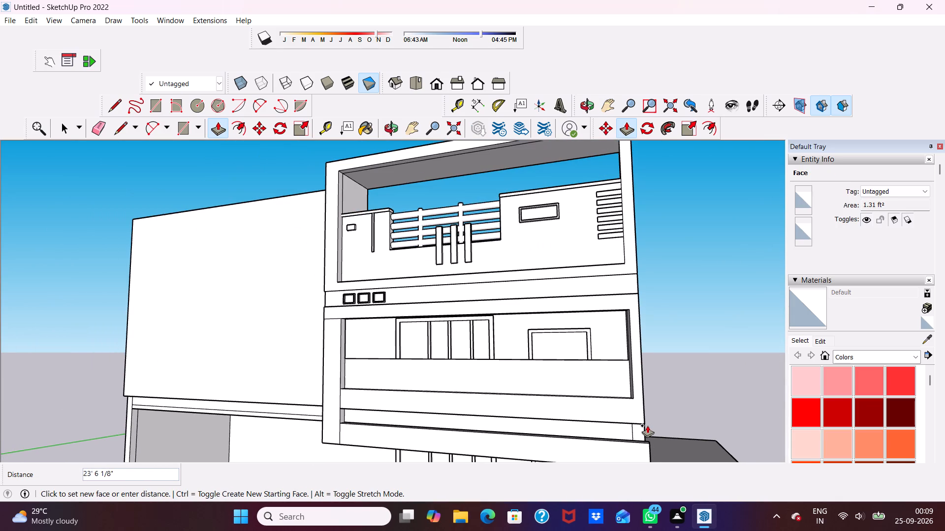
{"action": "scroll", "coordinate": [642, 432], "scroll_direction": "up", "scroll_amount": 2}
{"action": "middle_click_drag", "start_coordinate": [644, 430], "coordinate": [571, 412]}
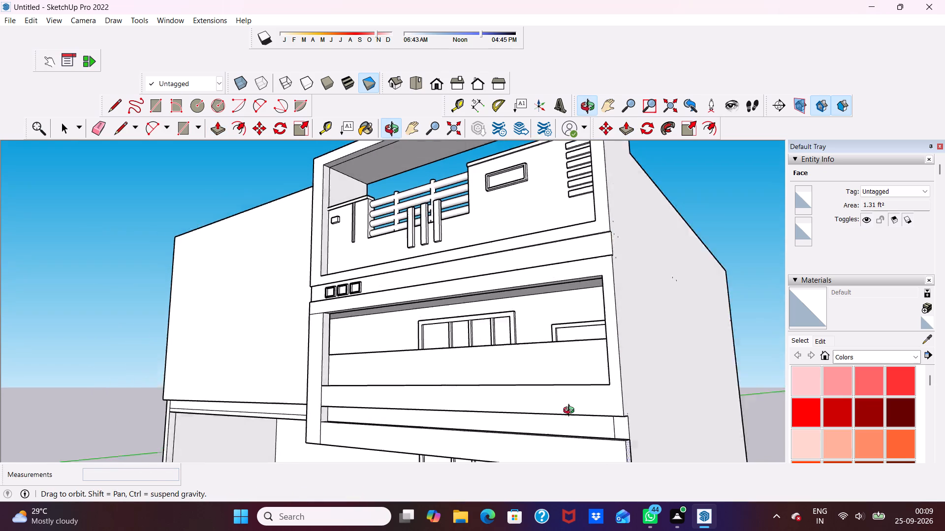
{"action": "middle_click_drag", "start_coordinate": [571, 412], "coordinate": [565, 411]}
{"action": "scroll", "coordinate": [594, 435], "scroll_direction": "up", "scroll_amount": 1}
{"action": "left_click", "coordinate": [630, 428]}
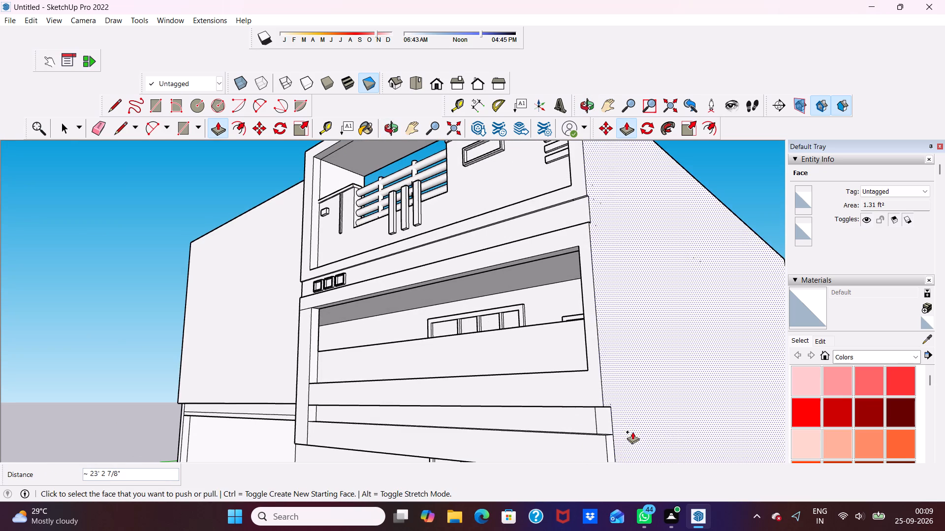
Push/Pull the recessed slab face between the balcony's bottom band and the new lower beam forward 1".
{"action": "scroll", "coordinate": [589, 426], "scroll_direction": "up", "scroll_amount": 3}
{"action": "middle_click_drag", "start_coordinate": [577, 423], "coordinate": [657, 410]}
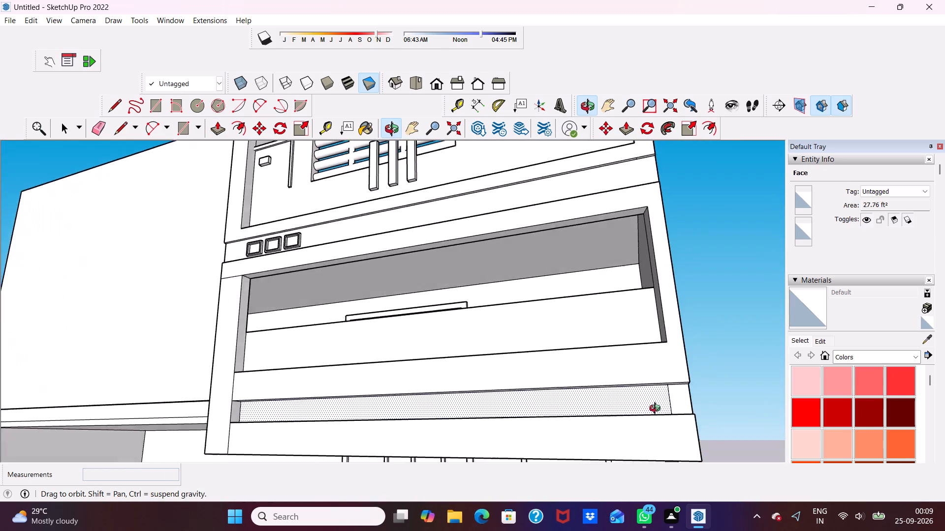
{"action": "middle_click_drag", "start_coordinate": [657, 410], "coordinate": [679, 423]}
{"action": "key", "text": "space"}
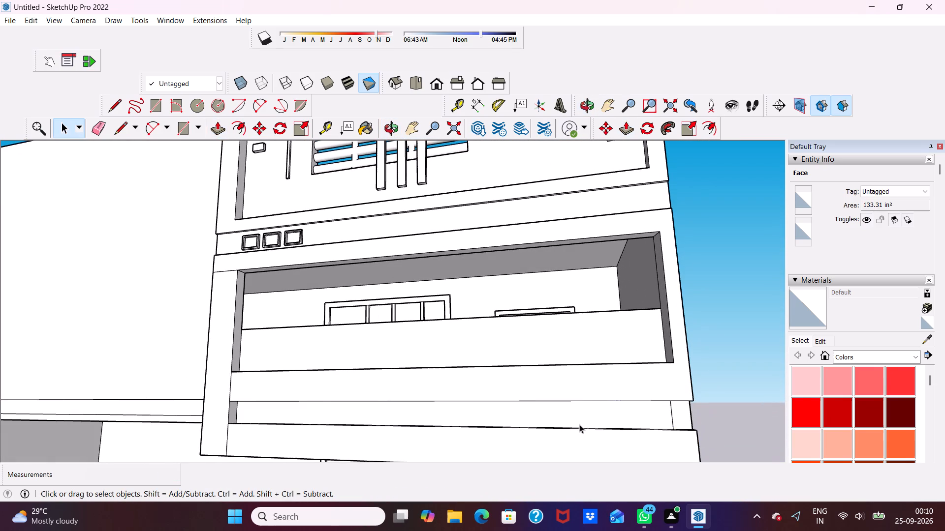
{"action": "scroll", "coordinate": [76, 192], "scroll_direction": "up", "scroll_amount": 3}
{"action": "scroll", "coordinate": [163, 159], "scroll_direction": "down", "scroll_amount": 4}
{"action": "scroll", "coordinate": [319, 342], "scroll_direction": "up", "scroll_amount": 2}
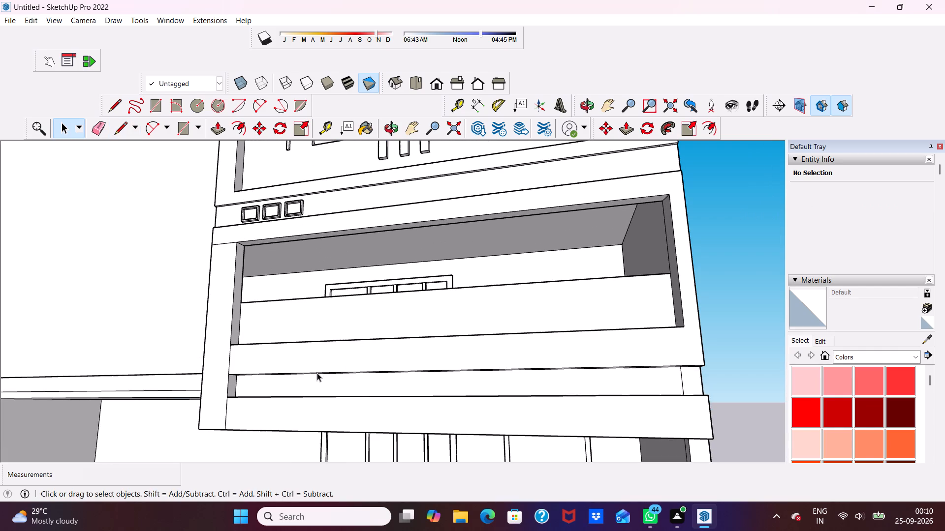
{"action": "left_click", "coordinate": [317, 383]}
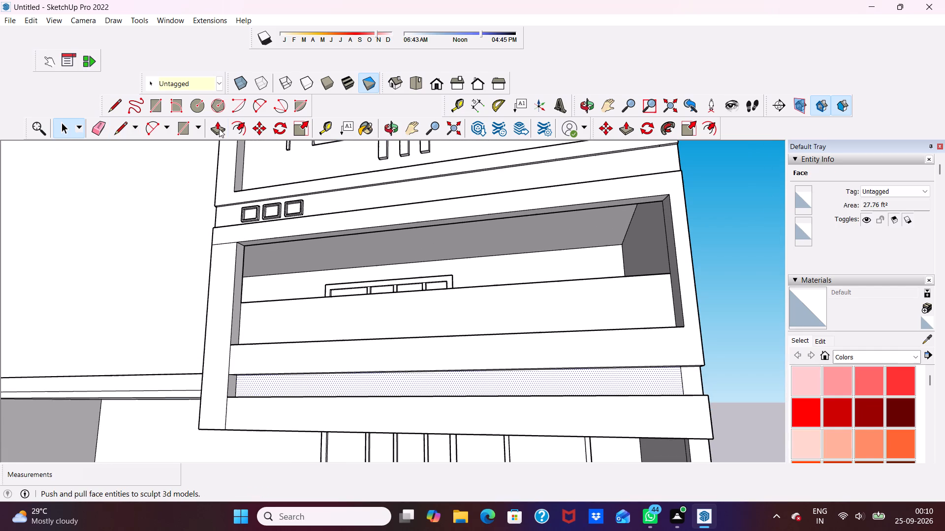
{"action": "left_click", "coordinate": [219, 129]}
{"action": "scroll", "coordinate": [295, 404], "scroll_direction": "up", "scroll_amount": 6}
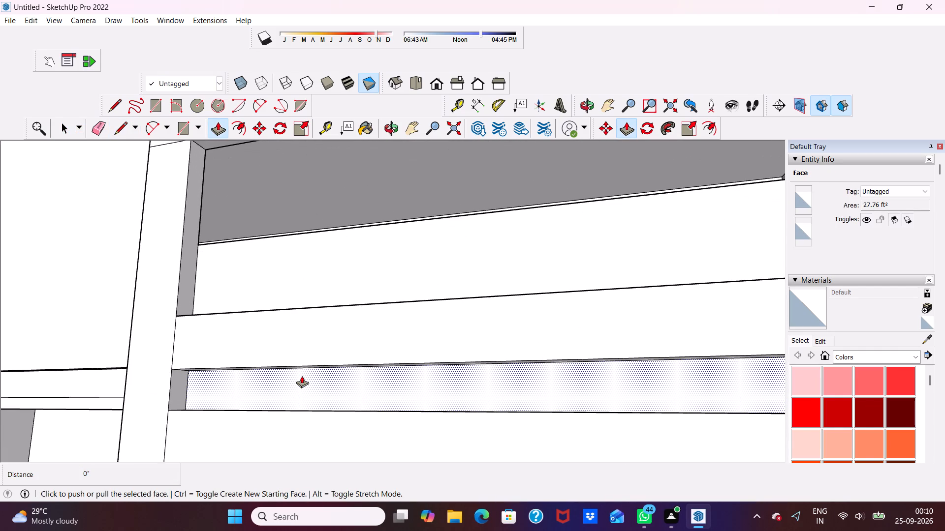
{"action": "left_click", "coordinate": [302, 376]}
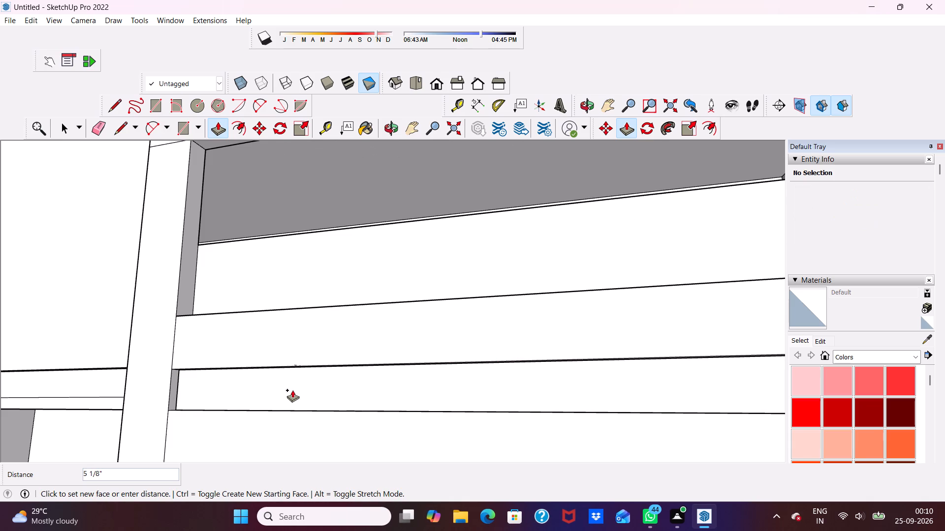
{"action": "key", "text": "1"}
{"action": "key", "text": "shift+quotedbl"}
{"action": "key", "text": "Return"}
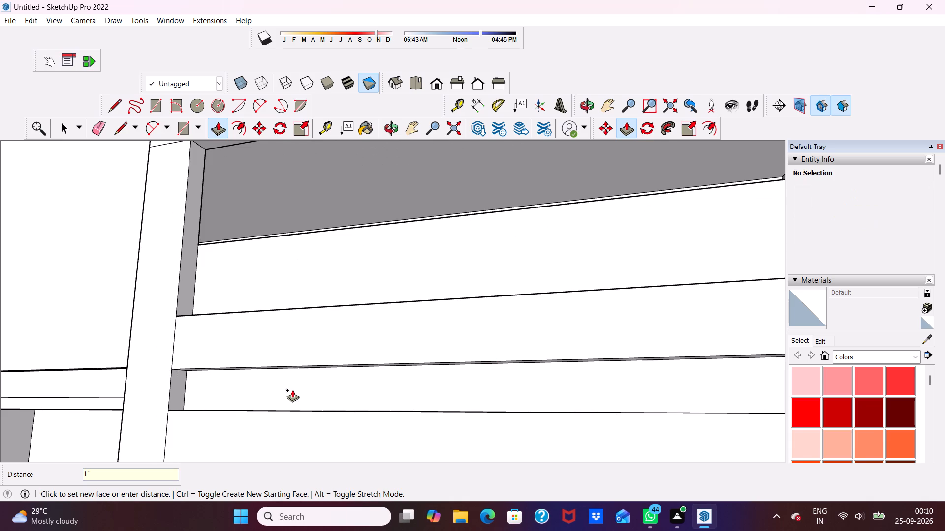
Examine the new lower beam, the recessed strip above it and their junction with the column from several angles.
{"action": "scroll", "coordinate": [328, 391], "scroll_direction": "down", "scroll_amount": 10}
{"action": "scroll", "coordinate": [286, 299], "scroll_direction": "up", "scroll_amount": 1}
{"action": "scroll", "coordinate": [286, 300], "scroll_direction": "down", "scroll_amount": 2}
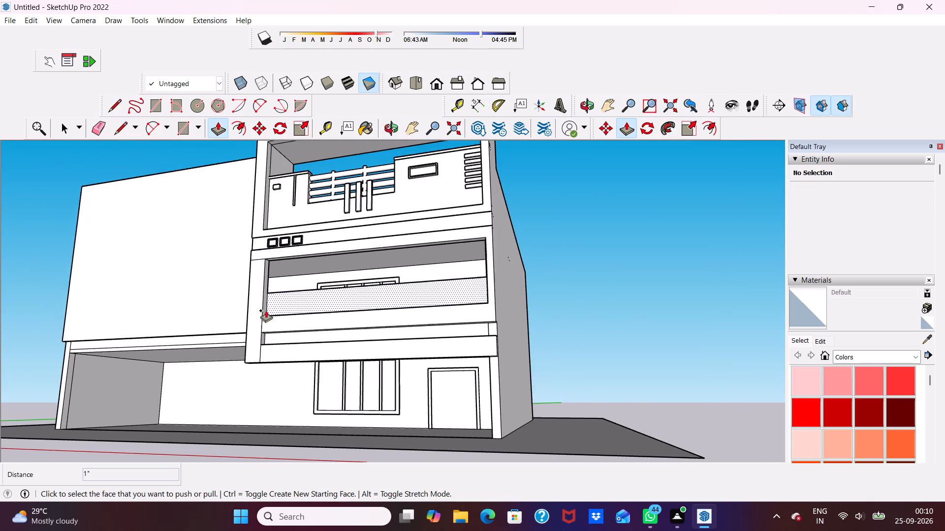
{"action": "scroll", "coordinate": [272, 258], "scroll_direction": "up", "scroll_amount": 8}
{"action": "scroll", "coordinate": [271, 236], "scroll_direction": "down", "scroll_amount": 4}
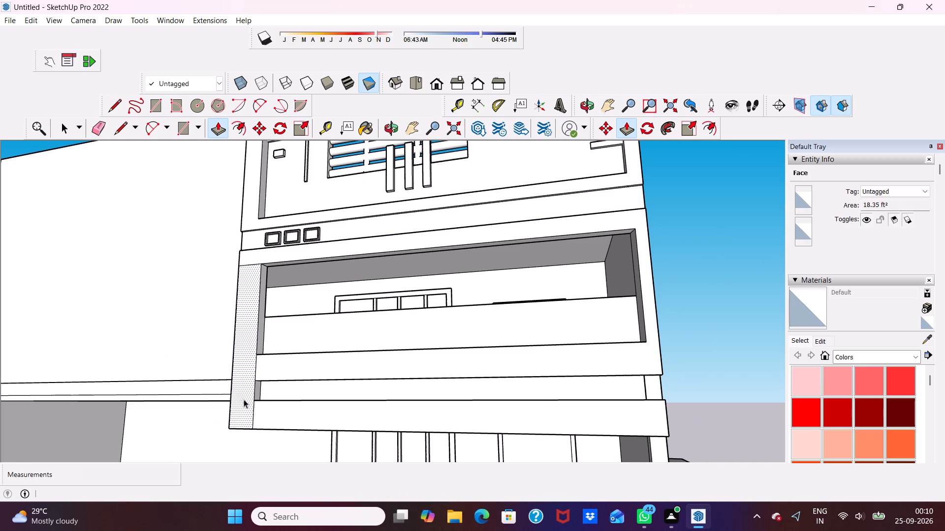
{"action": "key", "text": "space"}
{"action": "middle_click_drag", "start_coordinate": [242, 398], "coordinate": [419, 425]}
{"action": "scroll", "coordinate": [389, 425], "scroll_direction": "up", "scroll_amount": 5}
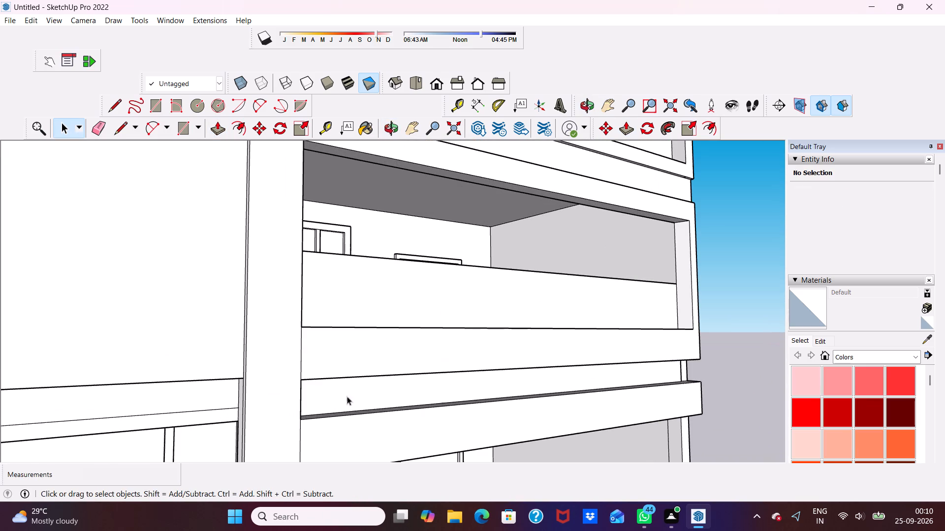
{"action": "scroll", "coordinate": [252, 387], "scroll_direction": "down", "scroll_amount": 10}
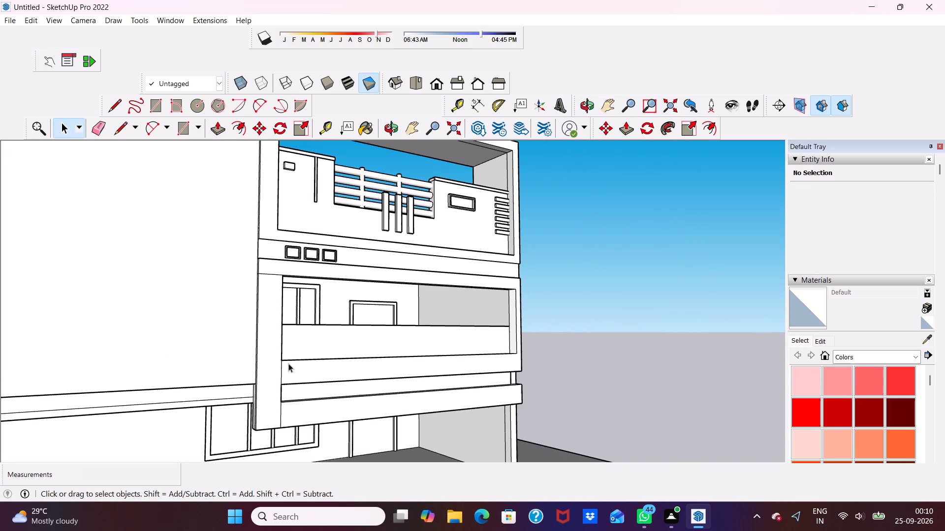
{"action": "scroll", "coordinate": [288, 352], "scroll_direction": "up", "scroll_amount": 4}
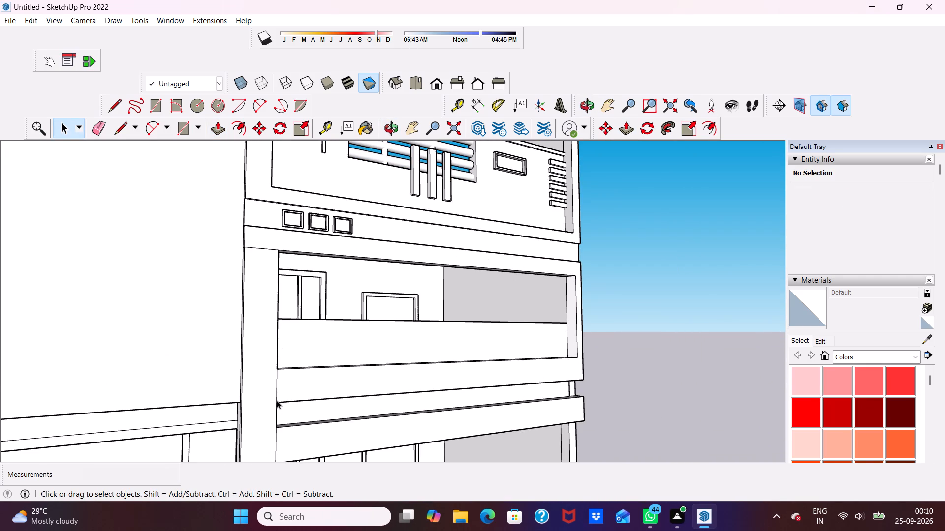
{"action": "scroll", "coordinate": [262, 381], "scroll_direction": "up", "scroll_amount": 1}
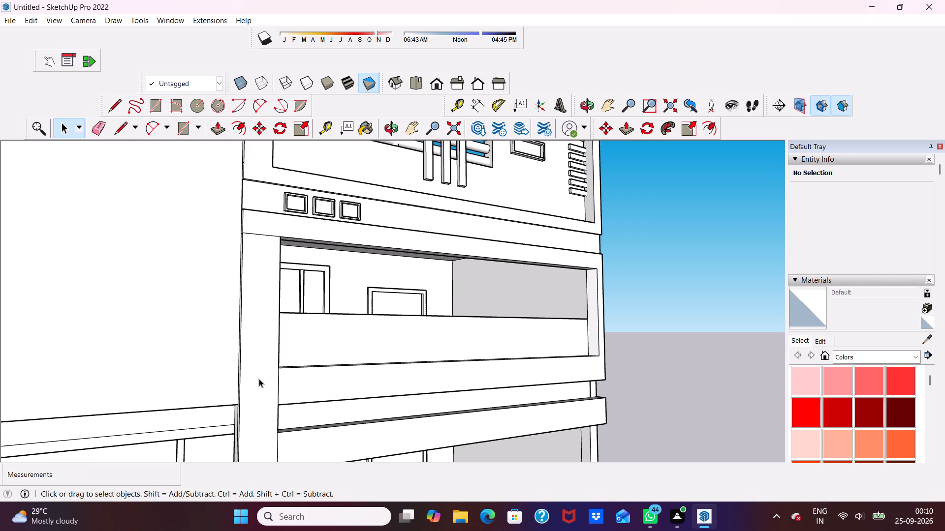
{"action": "scroll", "coordinate": [259, 379], "scroll_direction": "up", "scroll_amount": 4}
{"action": "scroll", "coordinate": [285, 368], "scroll_direction": "down", "scroll_amount": 4}
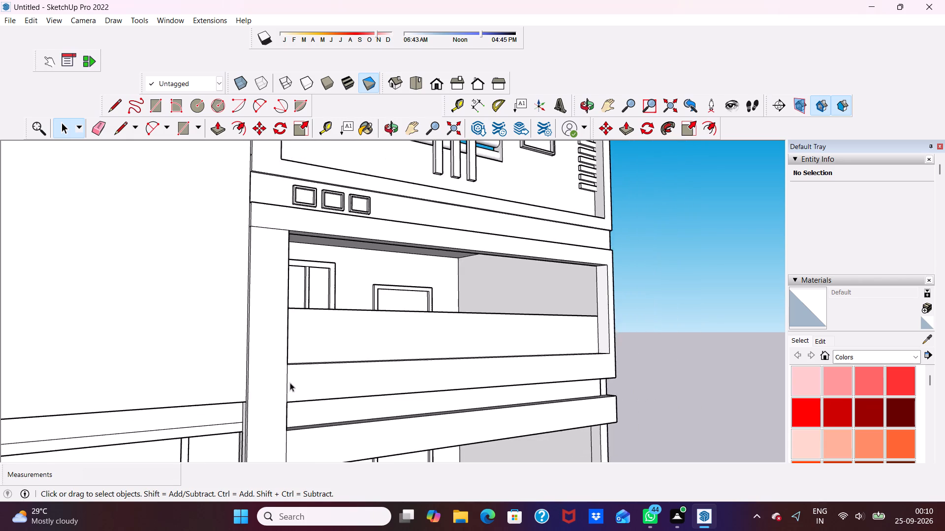
{"action": "scroll", "coordinate": [288, 393], "scroll_direction": "down", "scroll_amount": 6}
{"action": "middle_click_drag", "start_coordinate": [280, 400], "coordinate": [75, 430]}
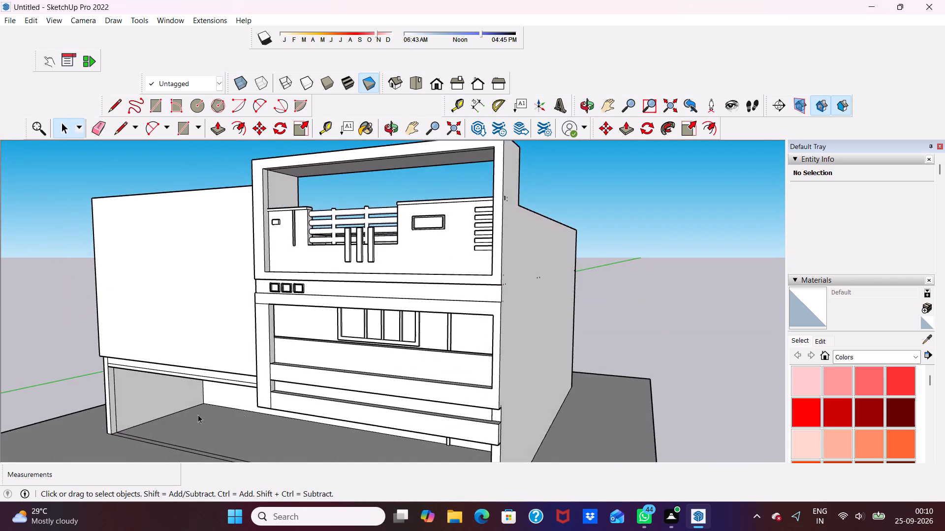
Draw a line about 1' 8 11/16" long across the column's front face, level with the lower edge of the balcony's bottom band.
{"action": "scroll", "coordinate": [261, 413], "scroll_direction": "up", "scroll_amount": 4}
{"action": "scroll", "coordinate": [266, 353], "scroll_direction": "up", "scroll_amount": 3}
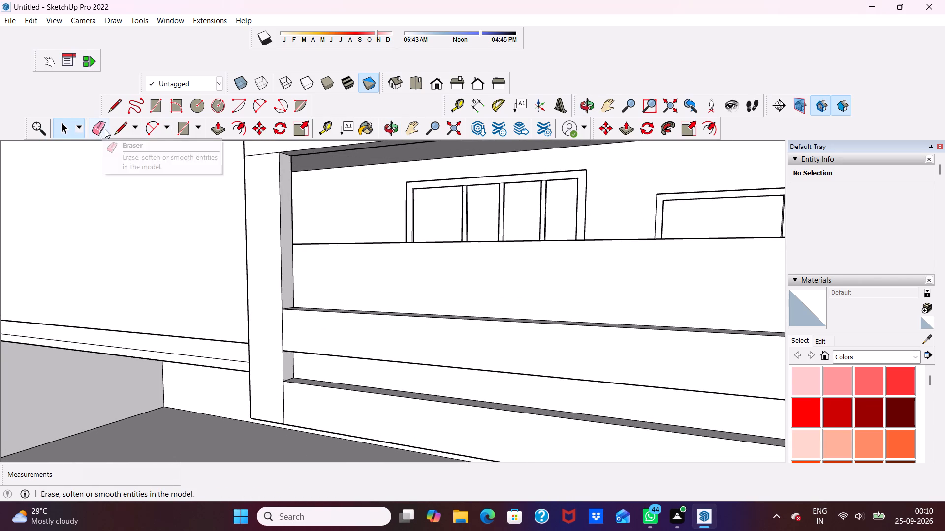
{"action": "left_click", "coordinate": [121, 127]}
{"action": "scroll", "coordinate": [254, 354], "scroll_direction": "up", "scroll_amount": 1}
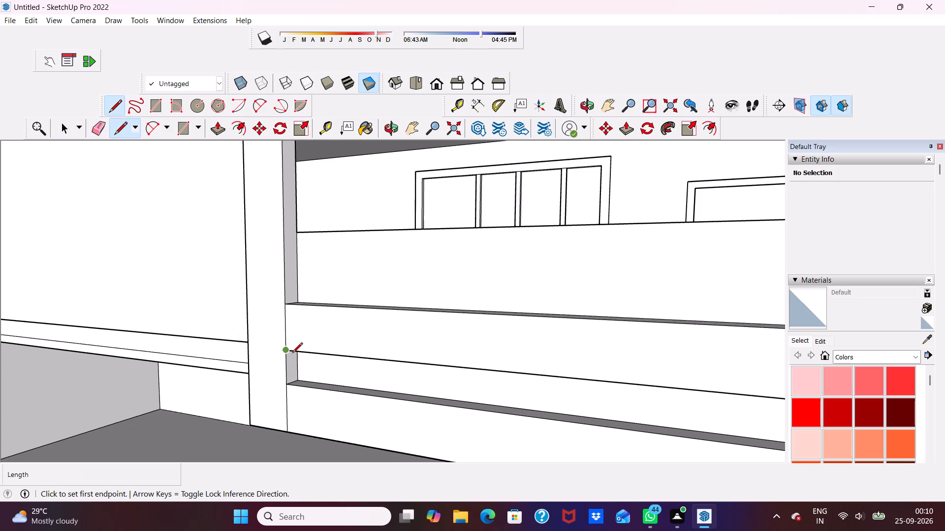
{"action": "left_click", "coordinate": [283, 353]}
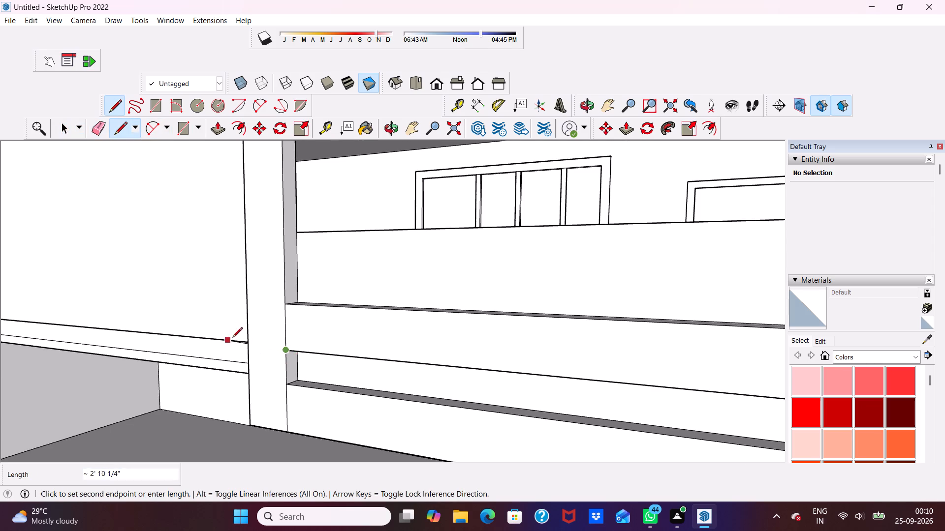
{"action": "middle_click_drag", "start_coordinate": [253, 350], "coordinate": [371, 368]}
{"action": "left_click", "coordinate": [396, 382]}
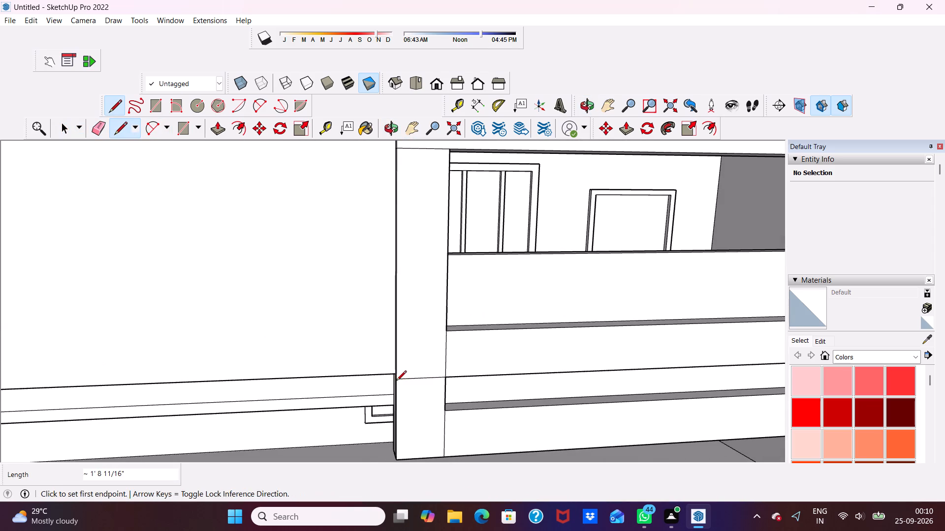
Continue the line about 3 1/4" across the column's outer side face to its back edge.
{"action": "middle_click_drag", "start_coordinate": [396, 382], "coordinate": [510, 379]}
{"action": "scroll", "coordinate": [570, 356], "scroll_direction": "up", "scroll_amount": 5}
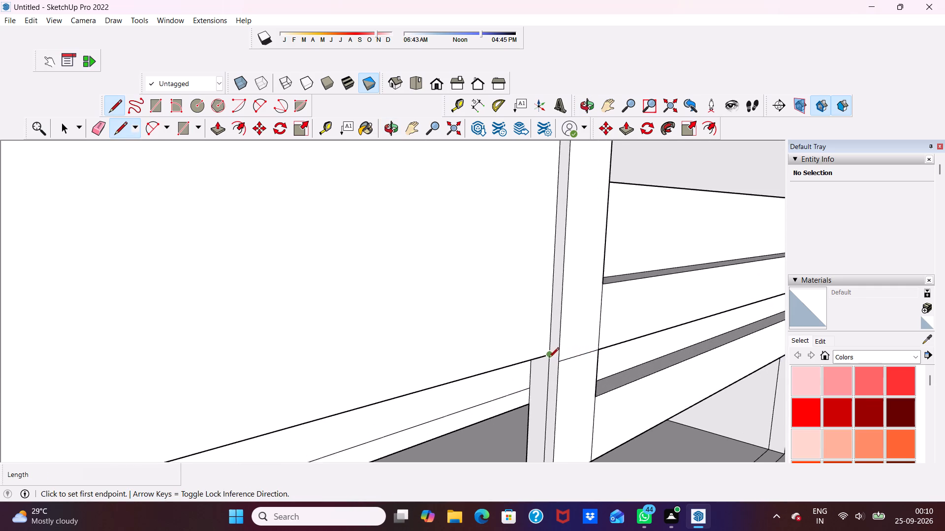
{"action": "scroll", "coordinate": [549, 358], "scroll_direction": "up", "scroll_amount": 1}
{"action": "left_click", "coordinate": [558, 361]}
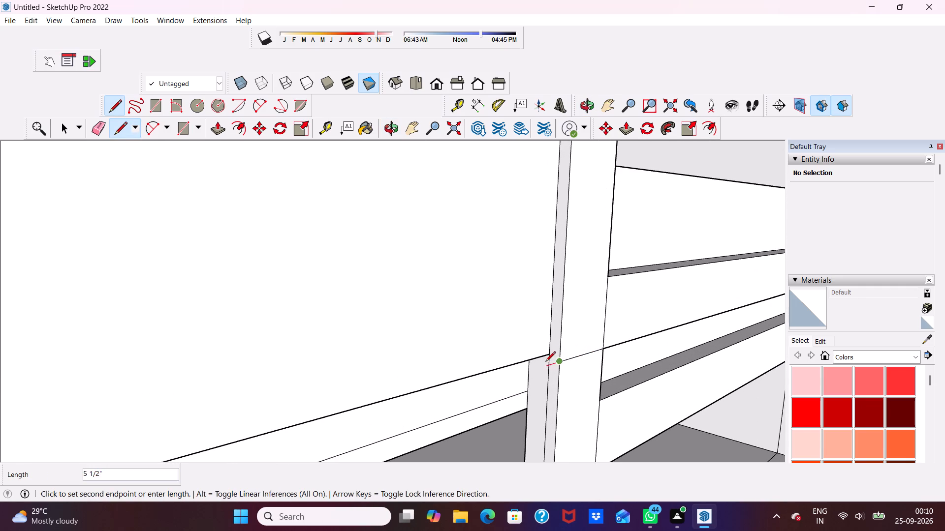
{"action": "left_click", "coordinate": [543, 356]}
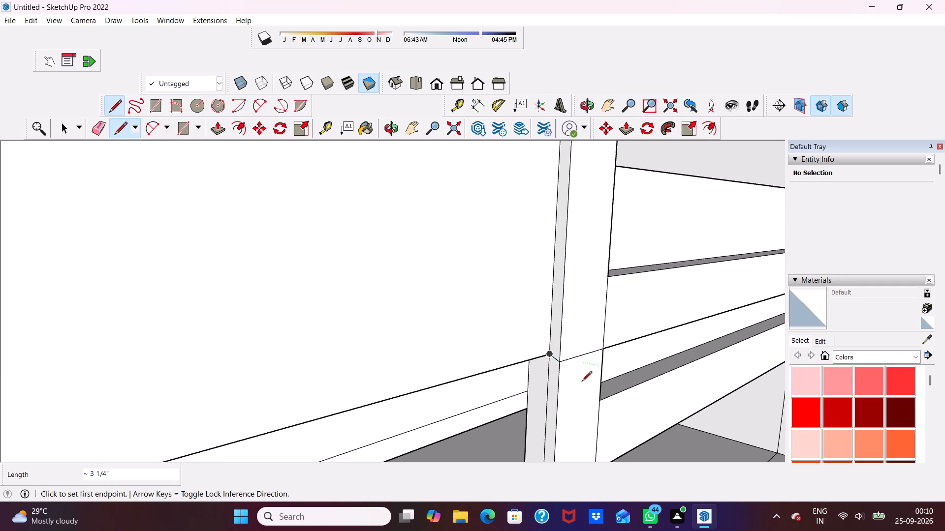
{"action": "key", "text": "space"}
Push/Pull the column's inner side face in the recessed strip about 1' 5 7/8", plus about 2 13/16" more, through to its outer side.
{"action": "scroll", "coordinate": [523, 387], "scroll_direction": "down", "scroll_amount": 3}
{"action": "middle_click_drag", "start_coordinate": [538, 376], "coordinate": [208, 313]}
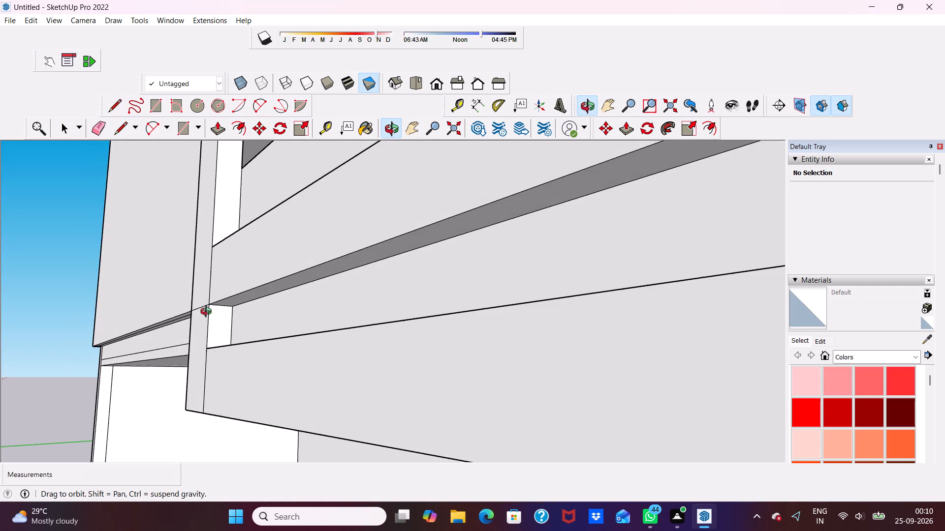
{"action": "middle_click_drag", "start_coordinate": [208, 313], "coordinate": [302, 330]}
{"action": "scroll", "coordinate": [302, 330], "scroll_direction": "up", "scroll_amount": 3}
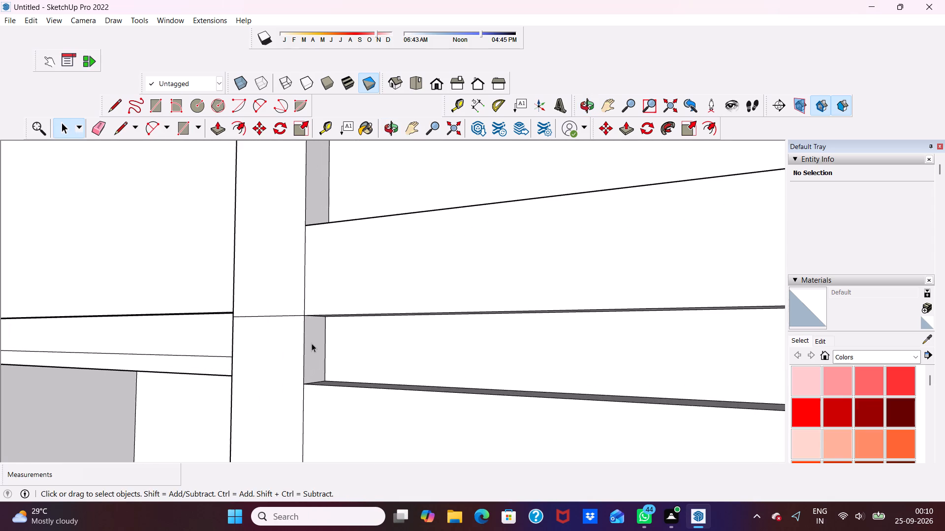
{"action": "left_click", "coordinate": [312, 344]}
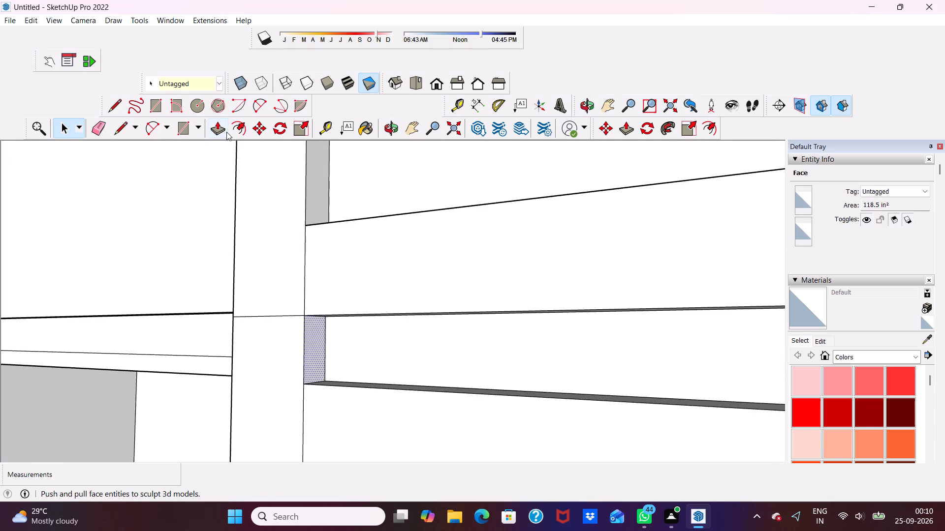
{"action": "left_click", "coordinate": [220, 128]}
{"action": "left_click_drag", "start_coordinate": [317, 349], "coordinate": [256, 347]}
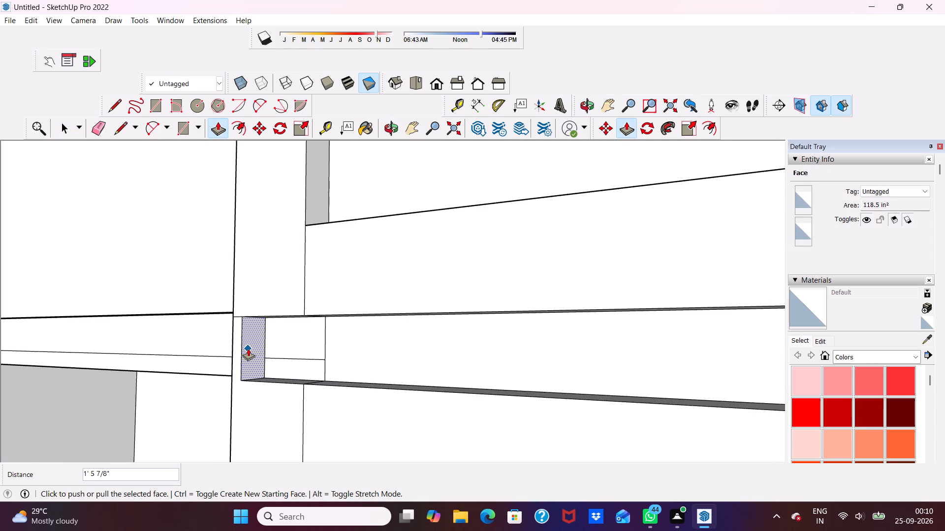
{"action": "left_click_drag", "start_coordinate": [254, 346], "coordinate": [238, 348]}
{"action": "scroll", "coordinate": [265, 357], "scroll_direction": "down", "scroll_amount": 3}
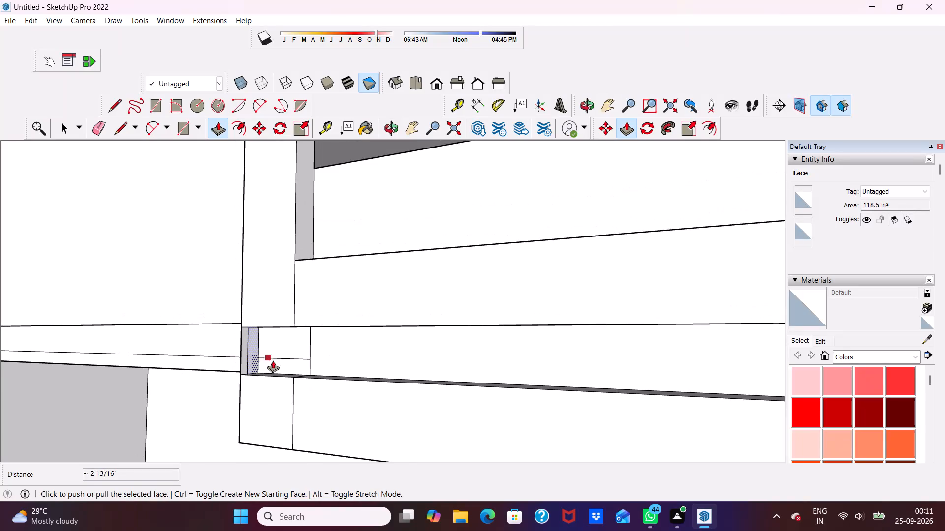
{"action": "key", "text": "space"}
{"action": "scroll", "coordinate": [149, 359], "scroll_direction": "down", "scroll_amount": 1}
{"action": "key", "text": "space"}
Erase the edges of the leftover end face on the column's outer side at the recessed strip.
{"action": "middle_click_drag", "start_coordinate": [161, 357], "coordinate": [302, 354]}
{"action": "scroll", "coordinate": [434, 377], "scroll_direction": "up", "scroll_amount": 4}
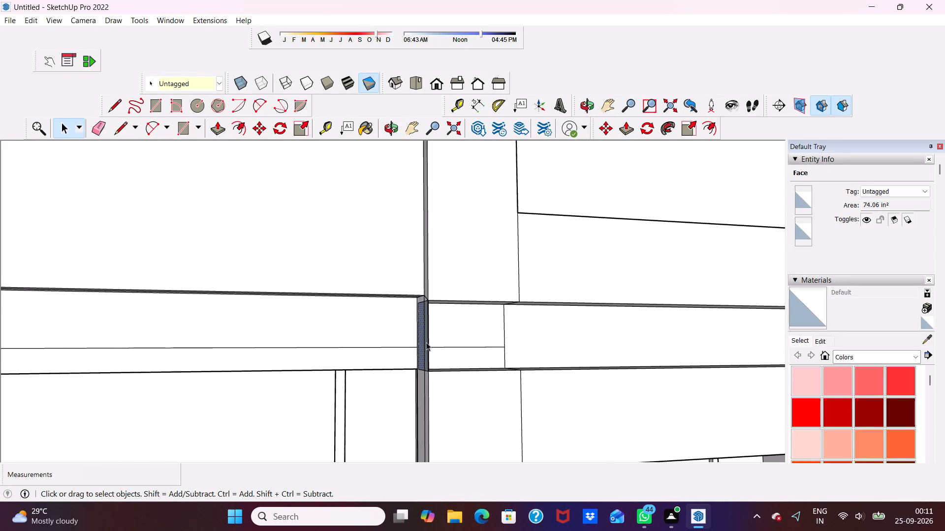
{"action": "key", "text": "space"}
{"action": "scroll", "coordinate": [413, 315], "scroll_direction": "down", "scroll_amount": 1}
{"action": "middle_click_drag", "start_coordinate": [413, 315], "coordinate": [469, 306]}
{"action": "left_click", "coordinate": [97, 131]}
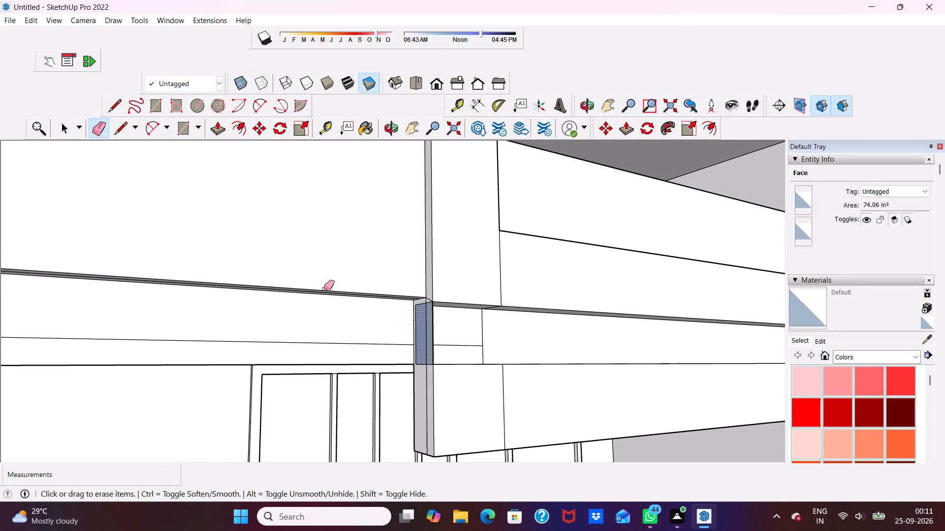
{"action": "scroll", "coordinate": [343, 299], "scroll_direction": "up", "scroll_amount": 3}
{"action": "left_click", "coordinate": [459, 324]}
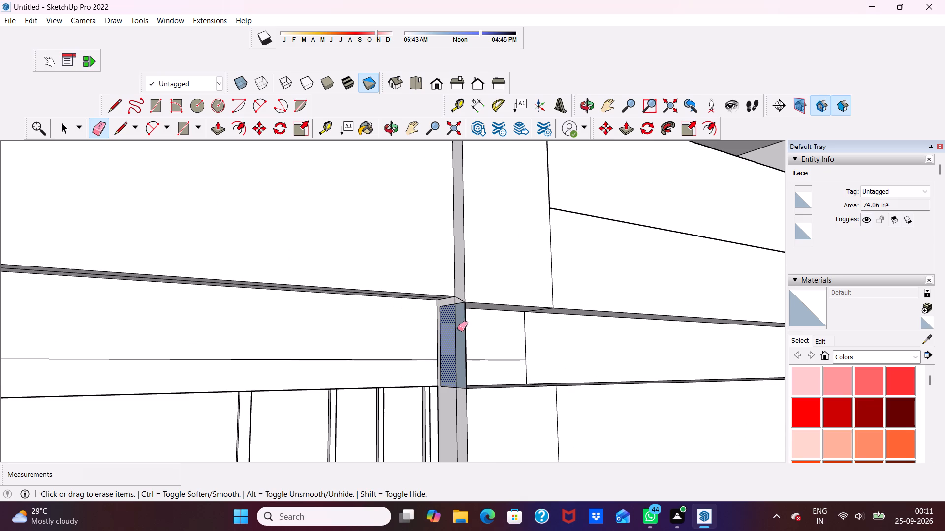
{"action": "left_click", "coordinate": [456, 332]}
{"action": "left_click", "coordinate": [464, 334]}
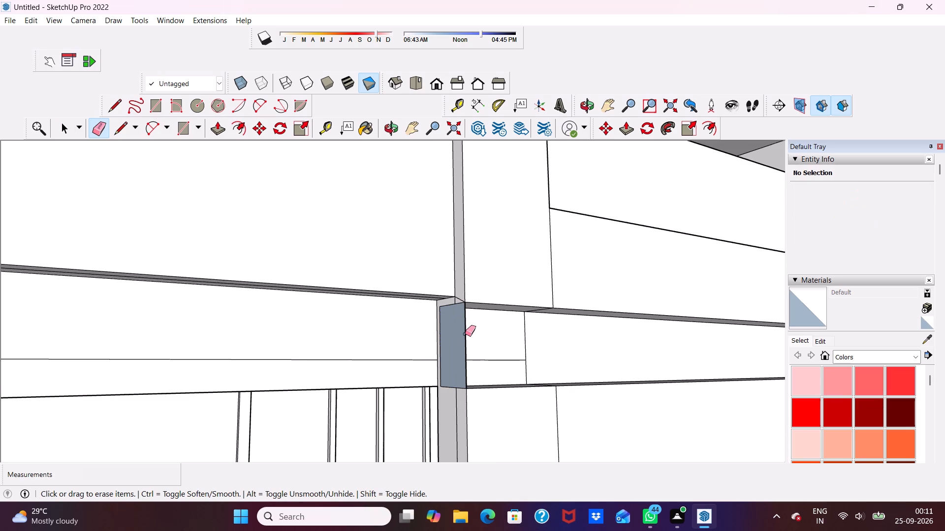
{"action": "left_click", "coordinate": [466, 333]}
Erase the remaining edges of the thin side strip closing the recess at the column's outer corner.
{"action": "scroll", "coordinate": [446, 349], "scroll_direction": "up", "scroll_amount": 6}
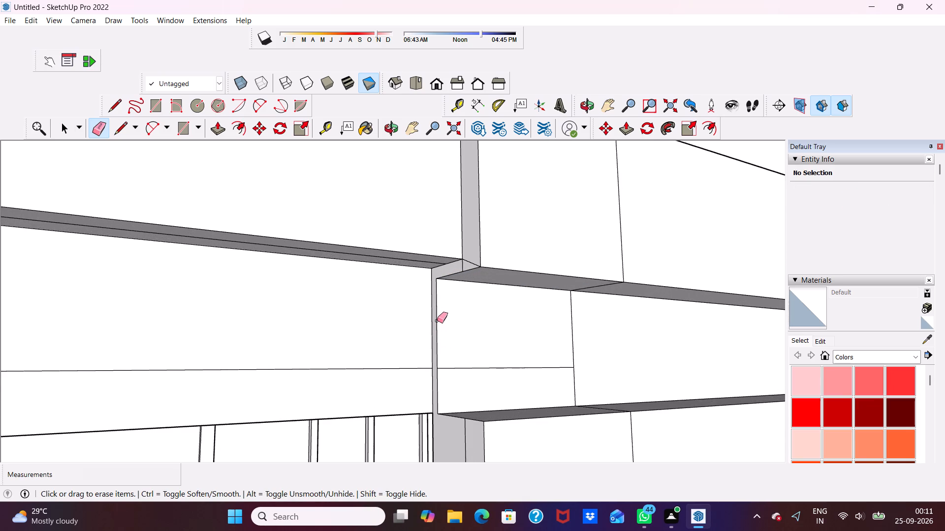
{"action": "left_click", "coordinate": [434, 326]}
{"action": "scroll", "coordinate": [434, 326], "scroll_direction": "down", "scroll_amount": 7}
{"action": "middle_click_drag", "start_coordinate": [461, 311], "coordinate": [431, 166]}
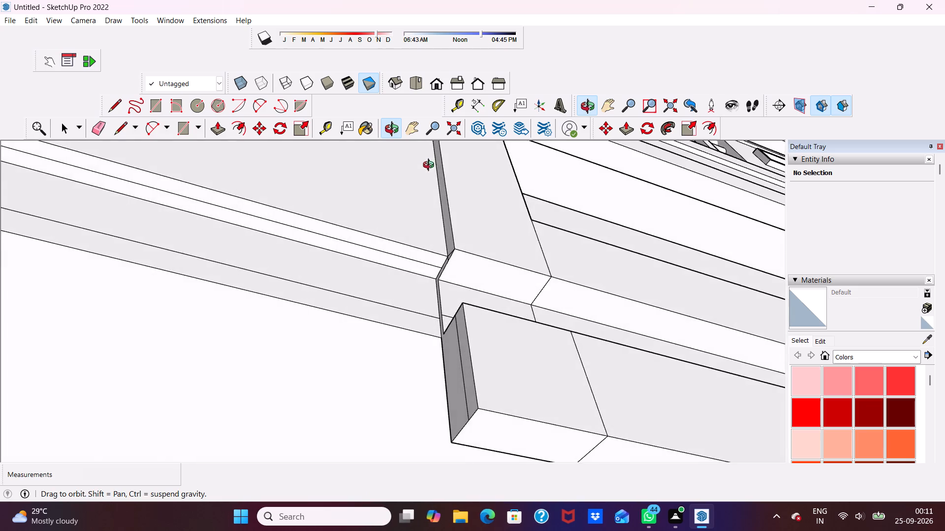
{"action": "middle_click_drag", "start_coordinate": [431, 166], "coordinate": [466, 181]}
{"action": "scroll", "coordinate": [444, 313], "scroll_direction": "up", "scroll_amount": 5}
{"action": "left_click", "coordinate": [451, 319]}
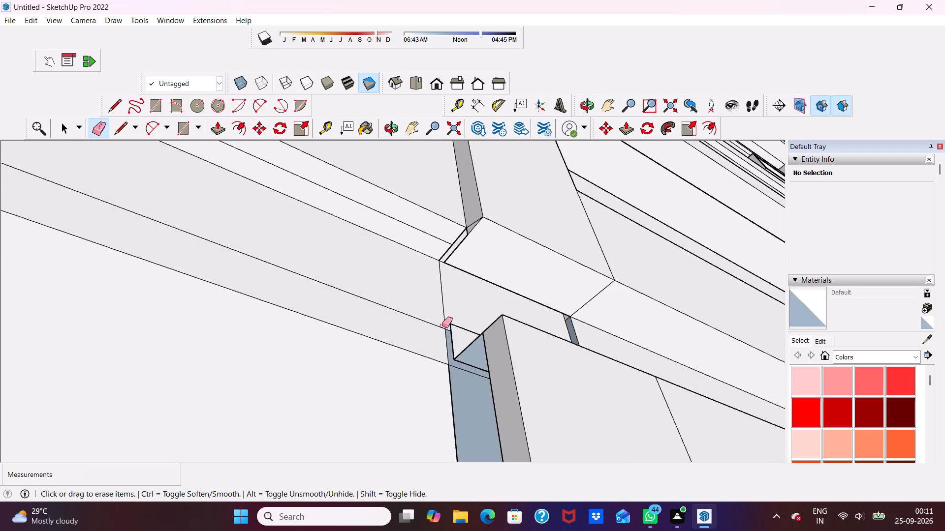
{"action": "left_click", "coordinate": [444, 316]}
Examine the opened junction between the column, the side slab band and the lower beam from several angles.
{"action": "scroll", "coordinate": [443, 306], "scroll_direction": "down", "scroll_amount": 5}
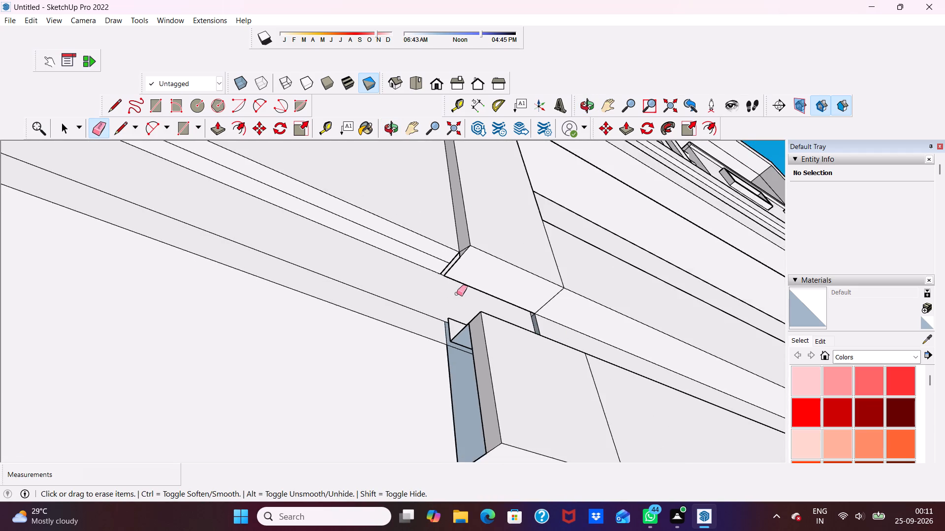
{"action": "scroll", "coordinate": [457, 294], "scroll_direction": "down", "scroll_amount": 2}
{"action": "middle_click_drag", "start_coordinate": [457, 294], "coordinate": [447, 367]}
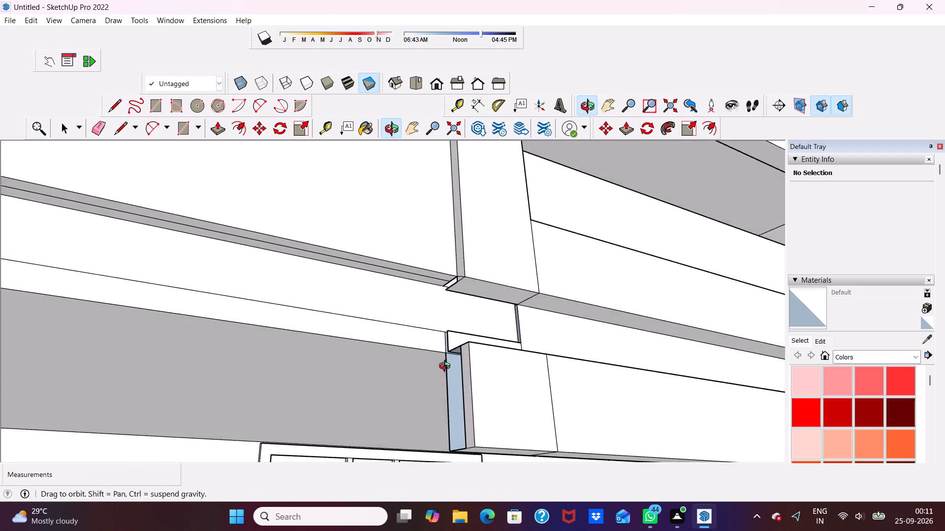
{"action": "middle_click_drag", "start_coordinate": [447, 367], "coordinate": [462, 367]}
{"action": "scroll", "coordinate": [462, 367], "scroll_direction": "up", "scroll_amount": 4}
{"action": "scroll", "coordinate": [463, 363], "scroll_direction": "down", "scroll_amount": 5}
{"action": "middle_click_drag", "start_coordinate": [464, 363], "coordinate": [292, 432]}
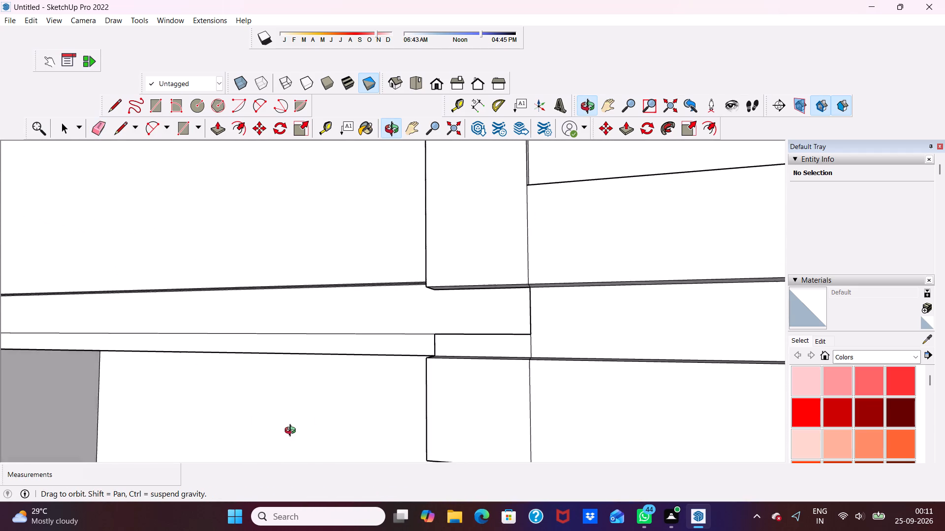
{"action": "middle_click_drag", "start_coordinate": [292, 432], "coordinate": [300, 417]}
{"action": "scroll", "coordinate": [342, 395], "scroll_direction": "up", "scroll_amount": 4}
{"action": "scroll", "coordinate": [562, 315], "scroll_direction": "down", "scroll_amount": 4}
{"action": "scroll", "coordinate": [455, 362], "scroll_direction": "down", "scroll_amount": 4}
{"action": "scroll", "coordinate": [648, 307], "scroll_direction": "down", "scroll_amount": 1}
{"action": "middle_click_drag", "start_coordinate": [598, 333], "coordinate": [597, 333]}
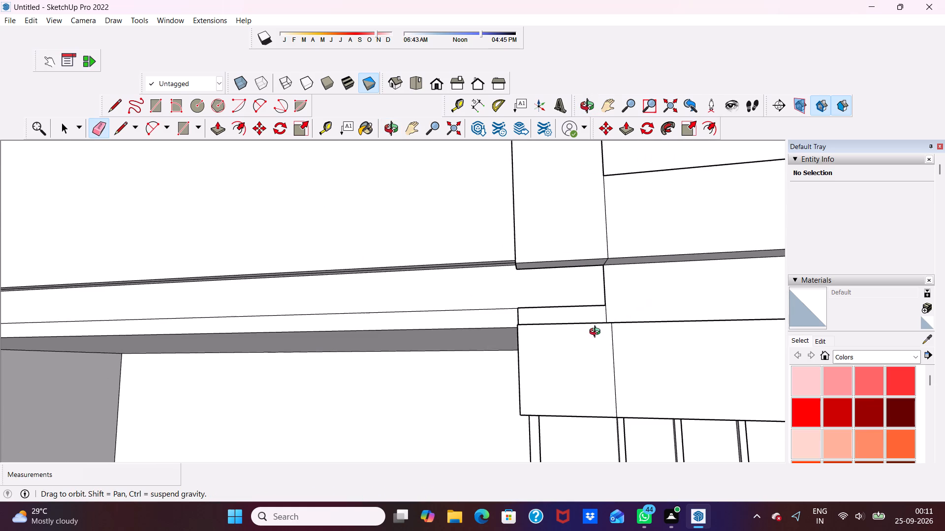
{"action": "middle_click_drag", "start_coordinate": [597, 333], "coordinate": [673, 343]}
Erase the column's front and side faces at the lower beam's end by removing their horizontal and vertical edges.
{"action": "scroll", "coordinate": [601, 342], "scroll_direction": "up", "scroll_amount": 2}
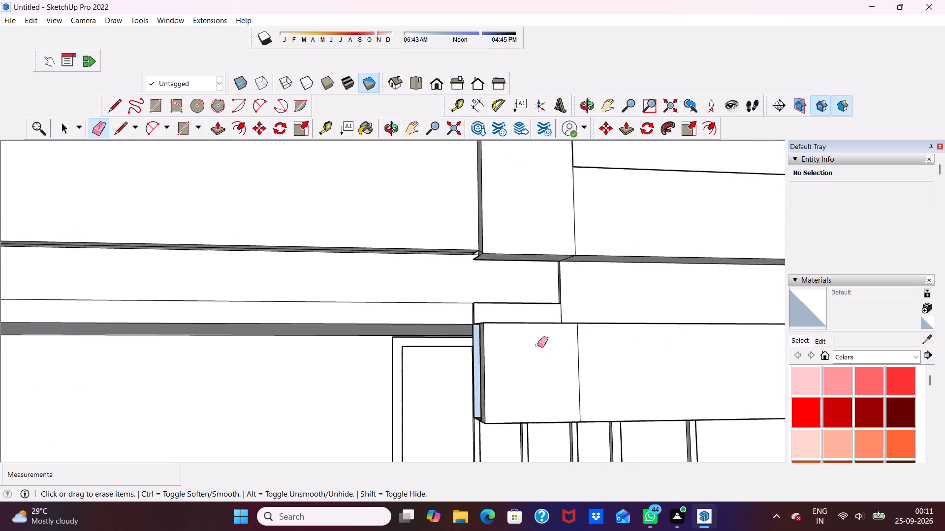
{"action": "scroll", "coordinate": [537, 345], "scroll_direction": "up", "scroll_amount": 2}
{"action": "left_click_drag", "start_coordinate": [499, 318], "coordinate": [489, 369]}
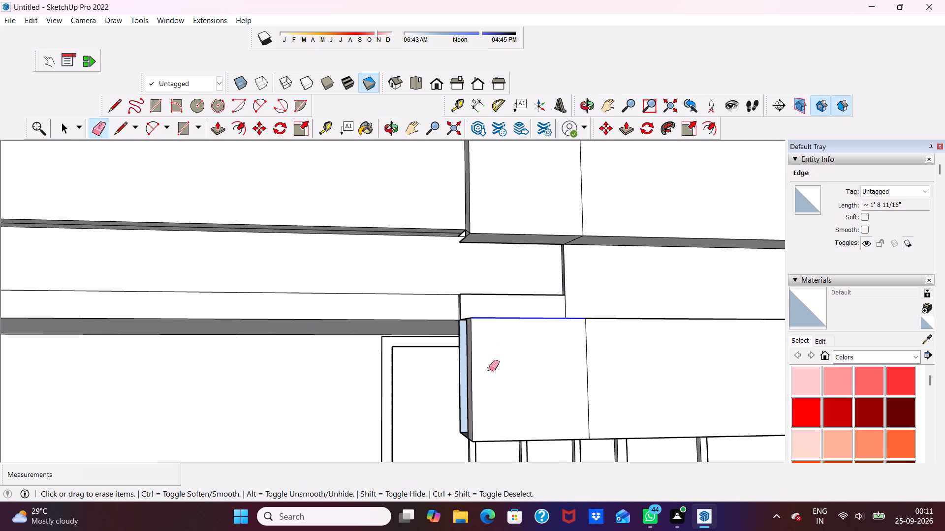
{"action": "left_click_drag", "start_coordinate": [489, 369], "coordinate": [494, 443]}
{"action": "scroll", "coordinate": [470, 412], "scroll_direction": "down", "scroll_amount": 4}
{"action": "scroll", "coordinate": [465, 382], "scroll_direction": "up", "scroll_amount": 1}
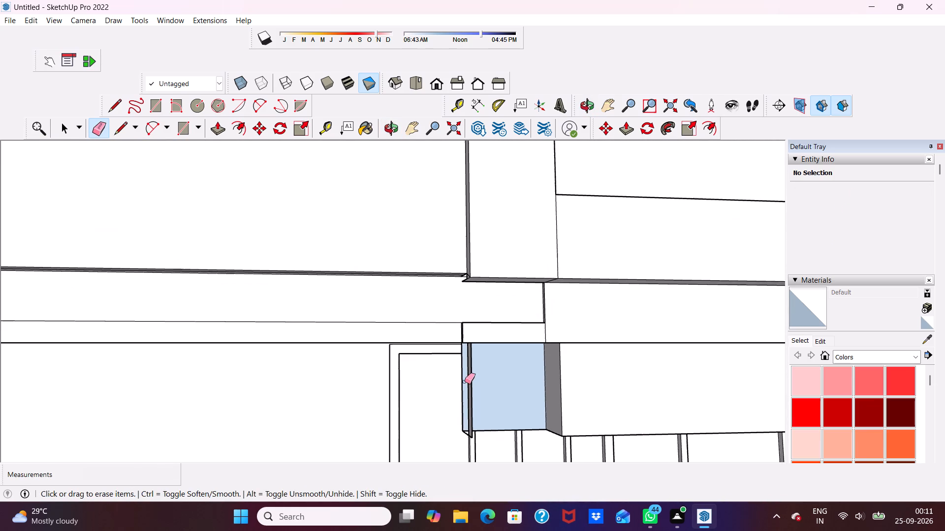
{"action": "left_click", "coordinate": [469, 371]}
{"action": "left_click", "coordinate": [462, 377]}
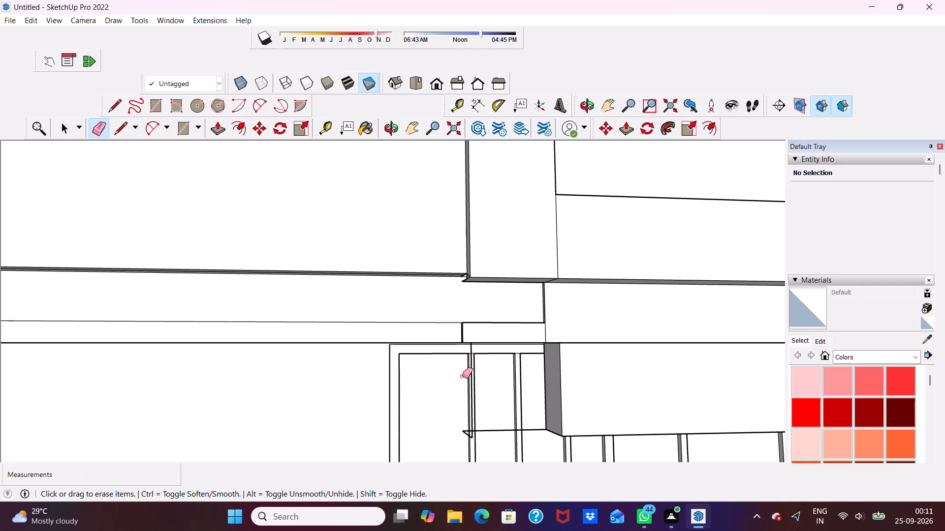
{"action": "left_click", "coordinate": [472, 370]}
Erase the loose edges left beneath the slab and across the small opening where the column's lower part was.
{"action": "scroll", "coordinate": [472, 370], "scroll_direction": "down", "scroll_amount": 1}
{"action": "scroll", "coordinate": [472, 370], "scroll_direction": "up", "scroll_amount": 1}
{"action": "scroll", "coordinate": [474, 372], "scroll_direction": "down", "scroll_amount": 4}
{"action": "middle_click_drag", "start_coordinate": [501, 384], "coordinate": [547, 323]}
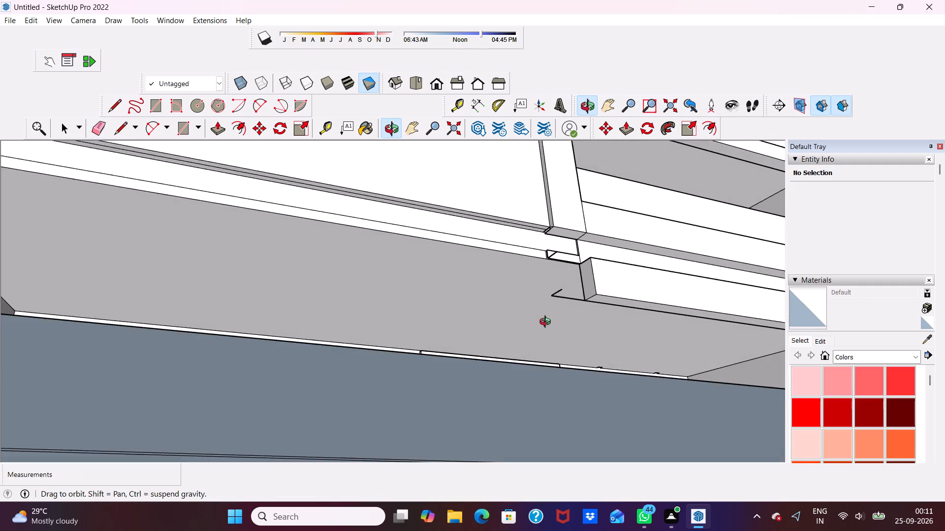
{"action": "middle_click_drag", "start_coordinate": [547, 323], "coordinate": [545, 324]}
{"action": "scroll", "coordinate": [566, 304], "scroll_direction": "up", "scroll_amount": 4}
{"action": "left_click", "coordinate": [568, 297]}
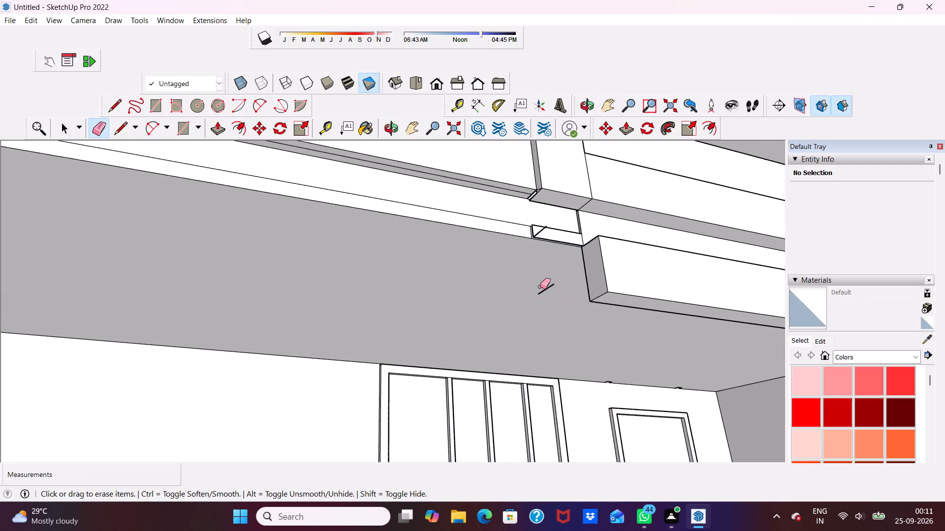
{"action": "left_click", "coordinate": [548, 290]}
{"action": "scroll", "coordinate": [572, 266], "scroll_direction": "up", "scroll_amount": 3}
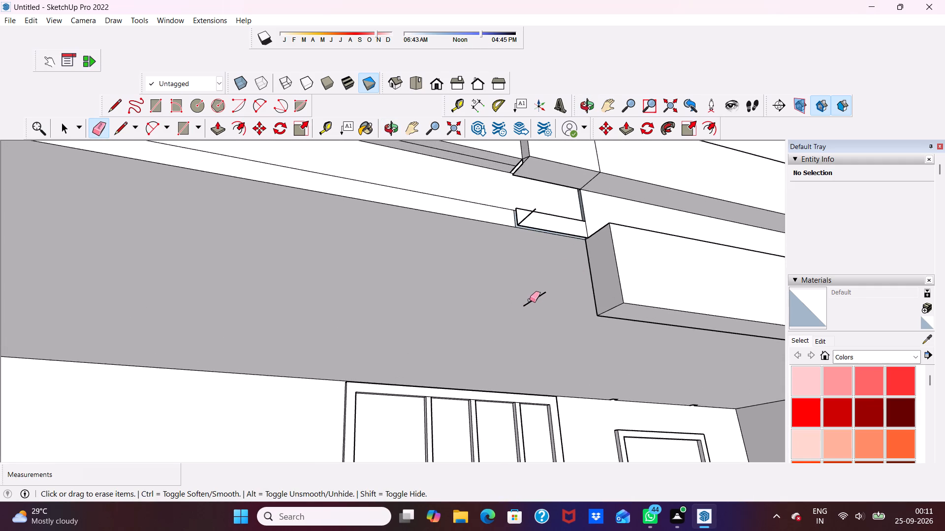
{"action": "left_click", "coordinate": [531, 303]}
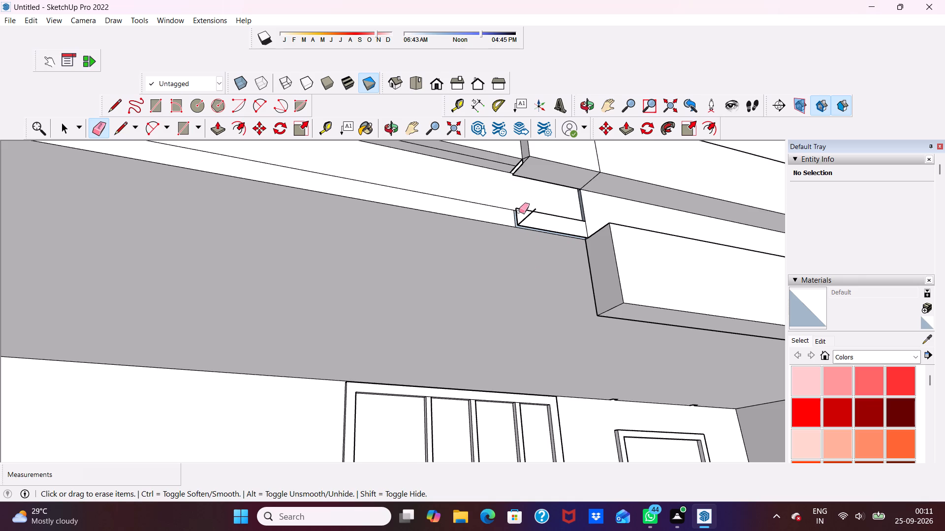
{"action": "left_click", "coordinate": [530, 215]}
Erase the short vertical edge beside the narrow strip, removing the small rectangular face covering the opening above the lower beam.
{"action": "scroll", "coordinate": [530, 215], "scroll_direction": "down", "scroll_amount": 4}
{"action": "middle_click_drag", "start_coordinate": [530, 218], "coordinate": [477, 300]}
{"action": "scroll", "coordinate": [477, 301], "scroll_direction": "up", "scroll_amount": 1}
{"action": "key", "text": "space"}
{"action": "middle_click_drag", "start_coordinate": [518, 315], "coordinate": [570, 317]}
{"action": "scroll", "coordinate": [580, 319], "scroll_direction": "up", "scroll_amount": 2}
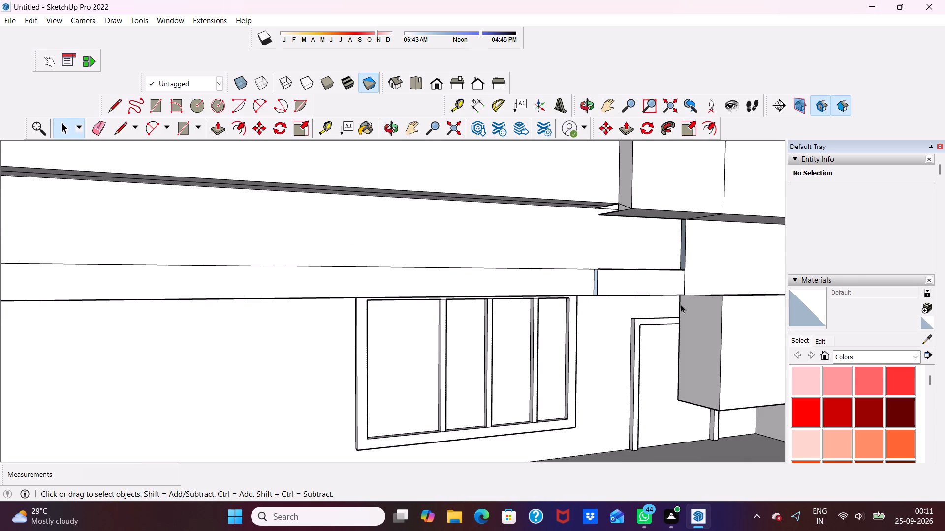
{"action": "scroll", "coordinate": [565, 290], "scroll_direction": "up", "scroll_amount": 2}
{"action": "left_click", "coordinate": [615, 275]}
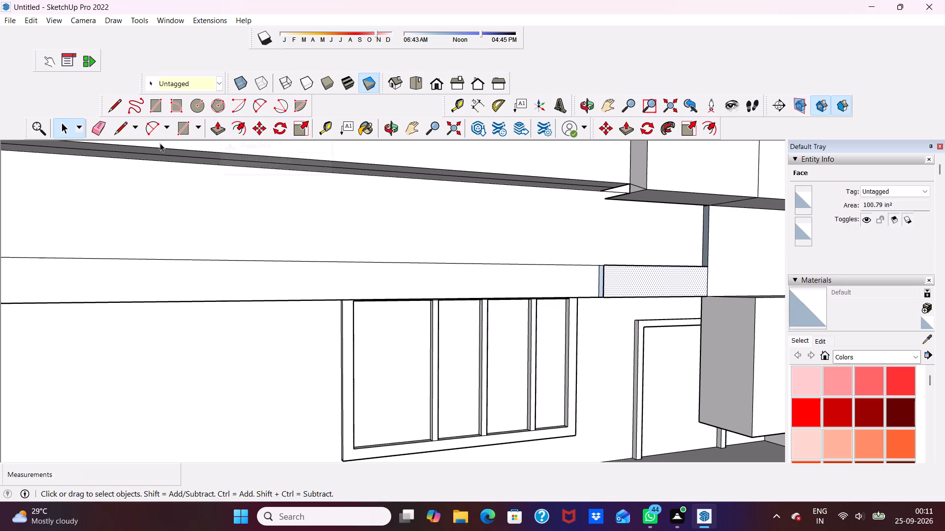
{"action": "left_click_drag", "start_coordinate": [95, 126], "coordinate": [99, 131]}
{"action": "scroll", "coordinate": [583, 274], "scroll_direction": "up", "scroll_amount": 2}
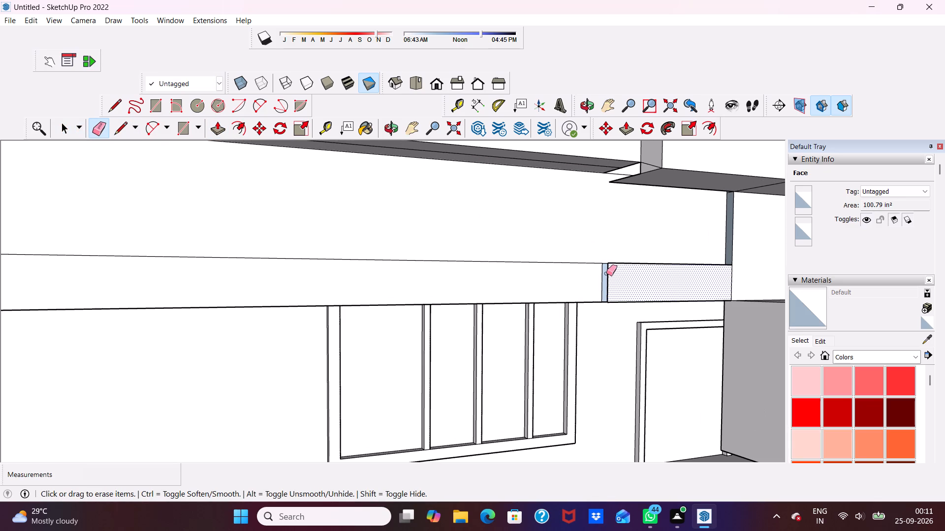
{"action": "left_click", "coordinate": [606, 273]}
{"action": "left_click", "coordinate": [609, 282]}
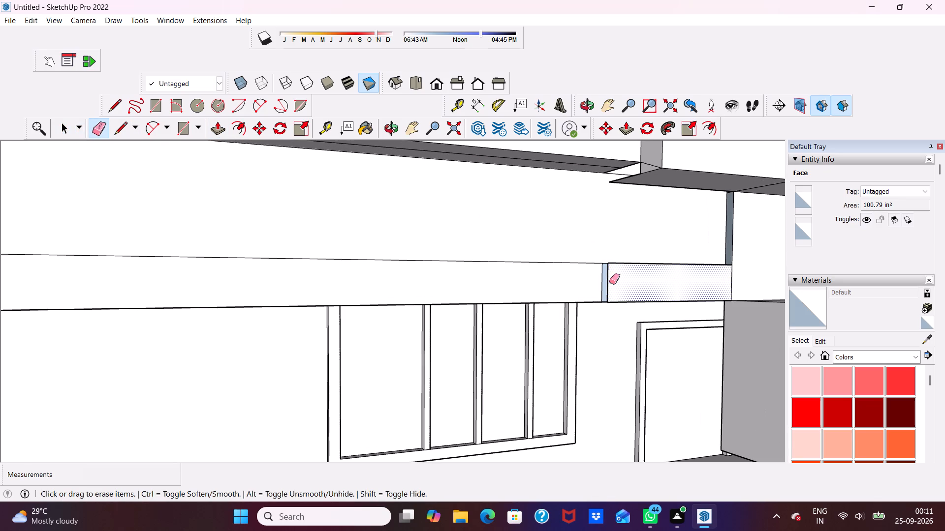
{"action": "left_click", "coordinate": [609, 284]}
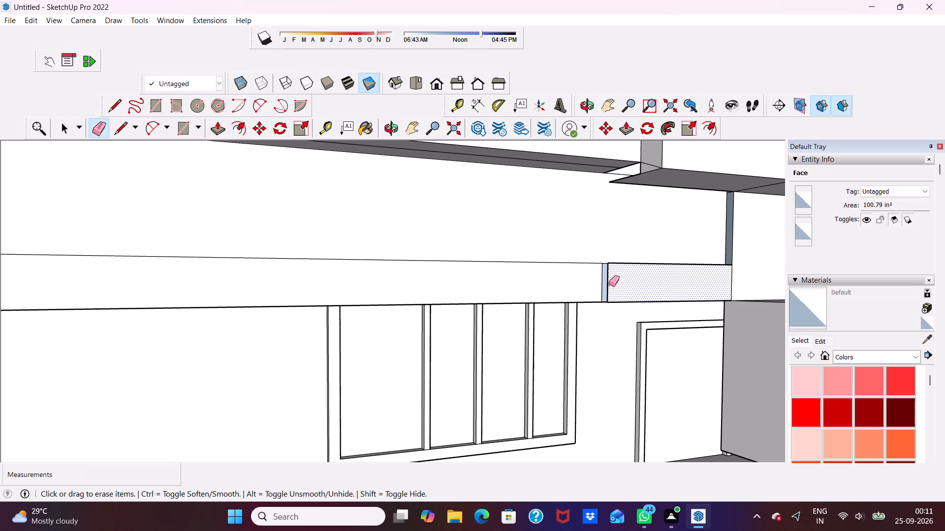
{"action": "left_click", "coordinate": [609, 287]}
{"action": "key", "text": "space"}
{"action": "key", "text": "space"}
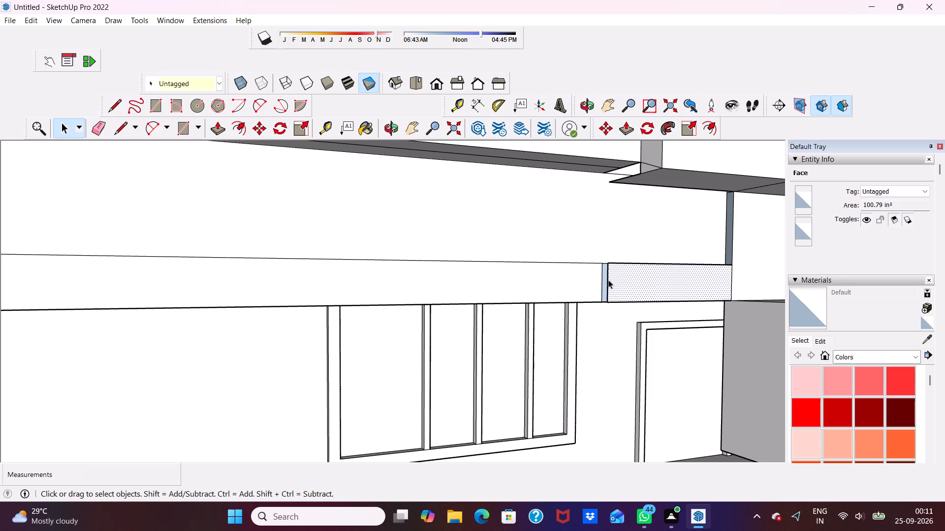
{"action": "left_click", "coordinate": [608, 280]}
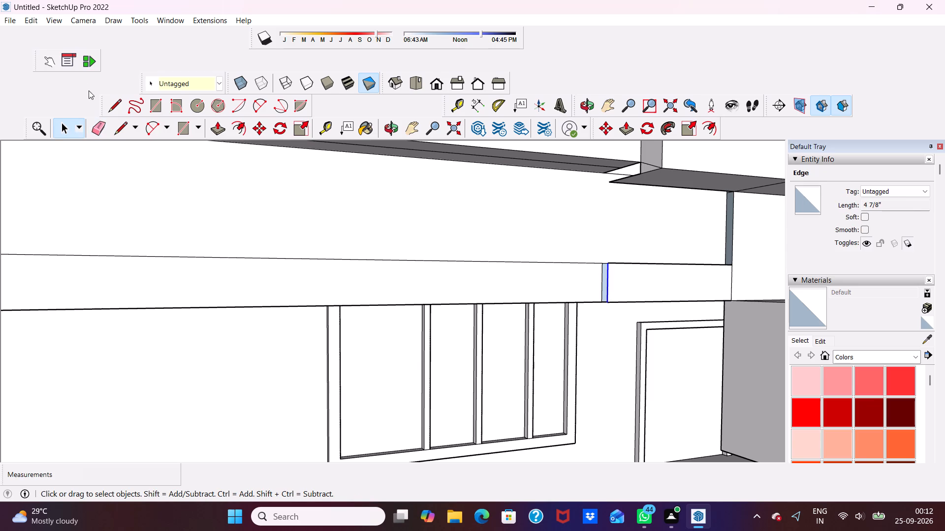
{"action": "left_click", "coordinate": [103, 125]}
{"action": "scroll", "coordinate": [610, 264], "scroll_direction": "up", "scroll_amount": 2}
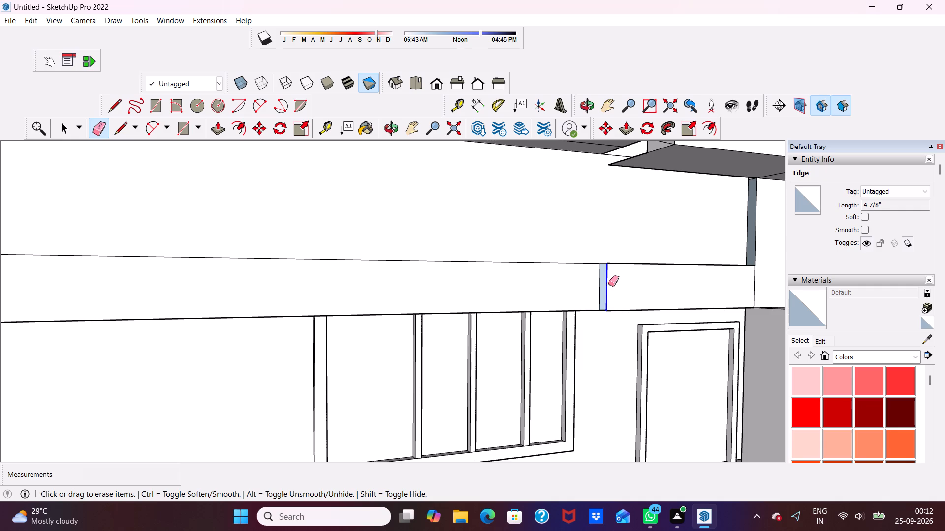
{"action": "left_click", "coordinate": [608, 284]}
{"action": "left_click", "coordinate": [606, 286]}
Erase the two loose horizontal edges left along the top and bottom of the small opening.
{"action": "scroll", "coordinate": [606, 285], "scroll_direction": "down", "scroll_amount": 2}
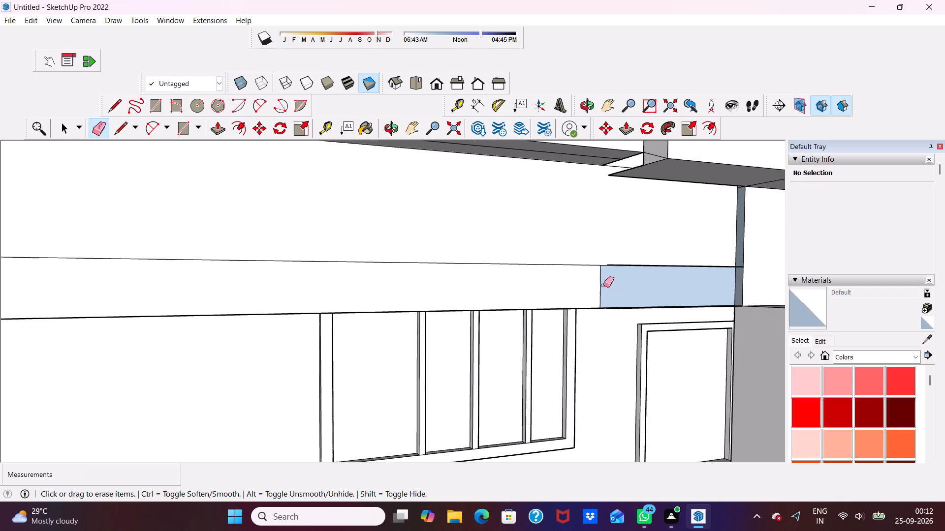
{"action": "scroll", "coordinate": [603, 285], "scroll_direction": "down", "scroll_amount": 3}
{"action": "middle_click_drag", "start_coordinate": [571, 296], "coordinate": [670, 276]}
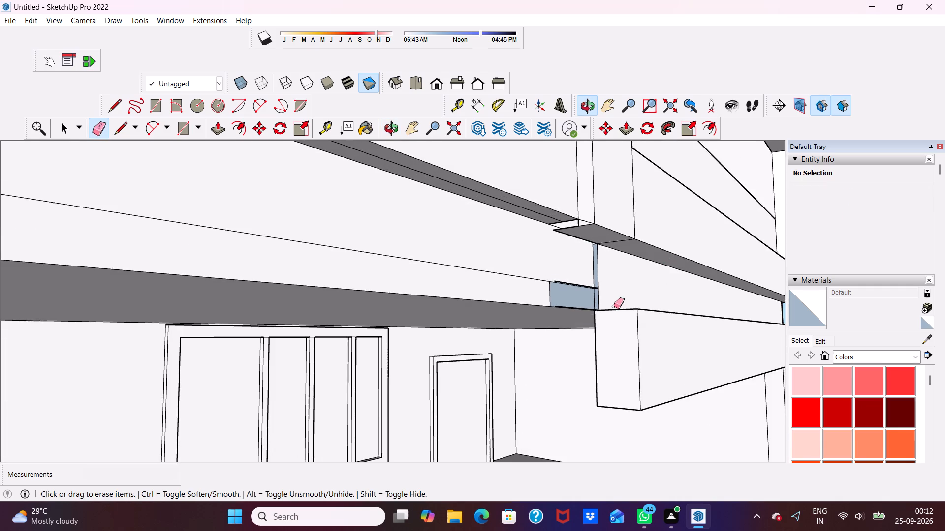
{"action": "middle_click_drag", "start_coordinate": [613, 306], "coordinate": [536, 348]}
{"action": "scroll", "coordinate": [554, 326], "scroll_direction": "up", "scroll_amount": 9}
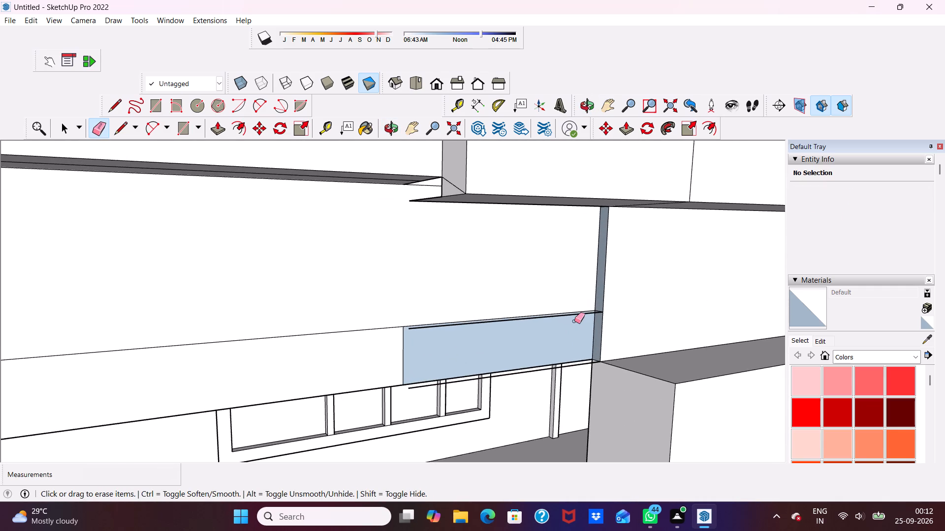
{"action": "left_click", "coordinate": [579, 317]}
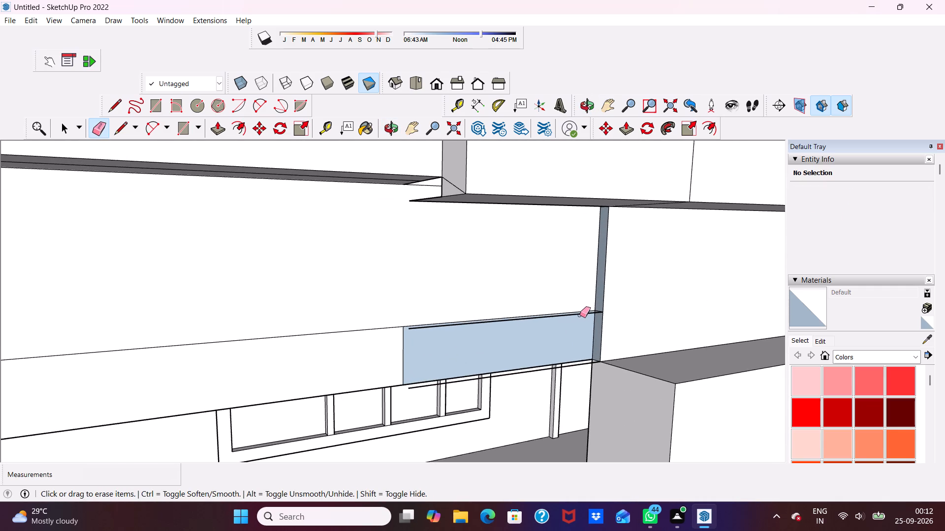
{"action": "left_click", "coordinate": [580, 315]}
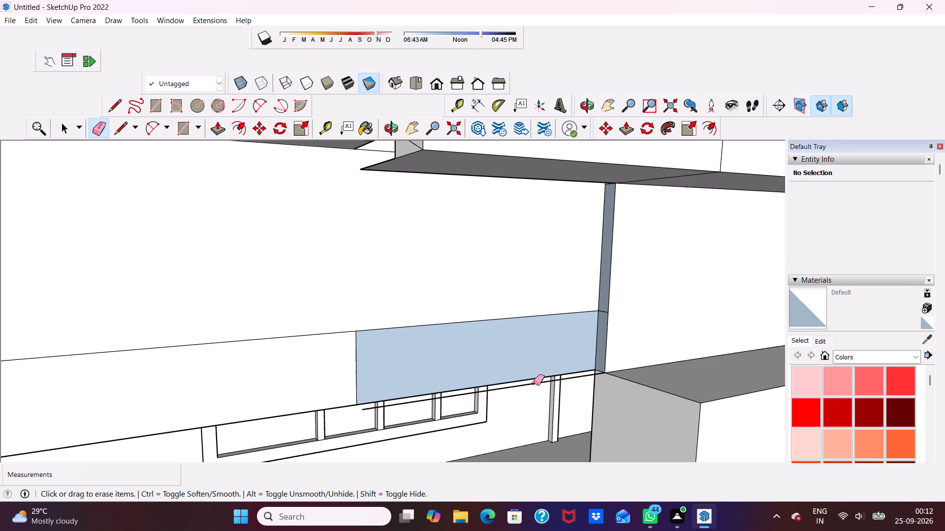
{"action": "left_click", "coordinate": [537, 384]}
Push/Pull the lower beam's end face outward about 1' 8 11/16" to align with the far edge of the opening.
{"action": "scroll", "coordinate": [498, 376], "scroll_direction": "down", "scroll_amount": 5}
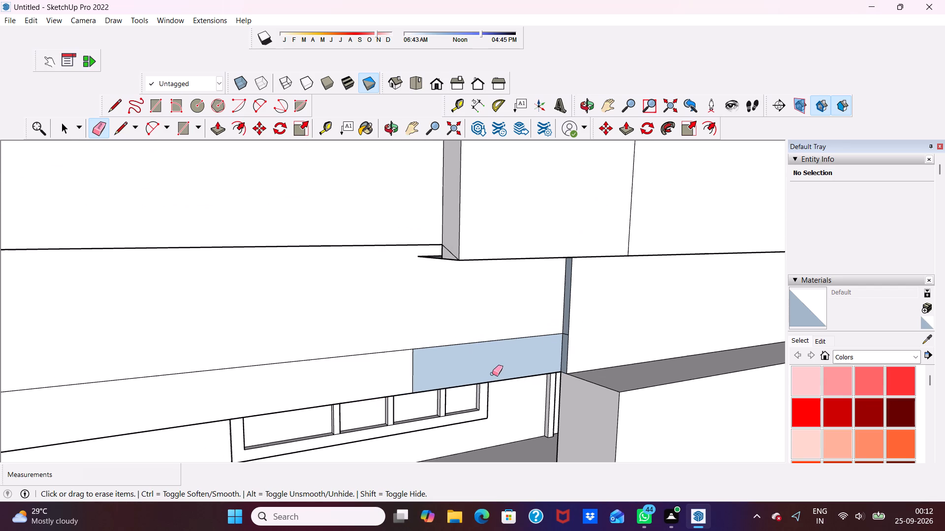
{"action": "key", "text": "space"}
{"action": "scroll", "coordinate": [452, 357], "scroll_direction": "up", "scroll_amount": 1}
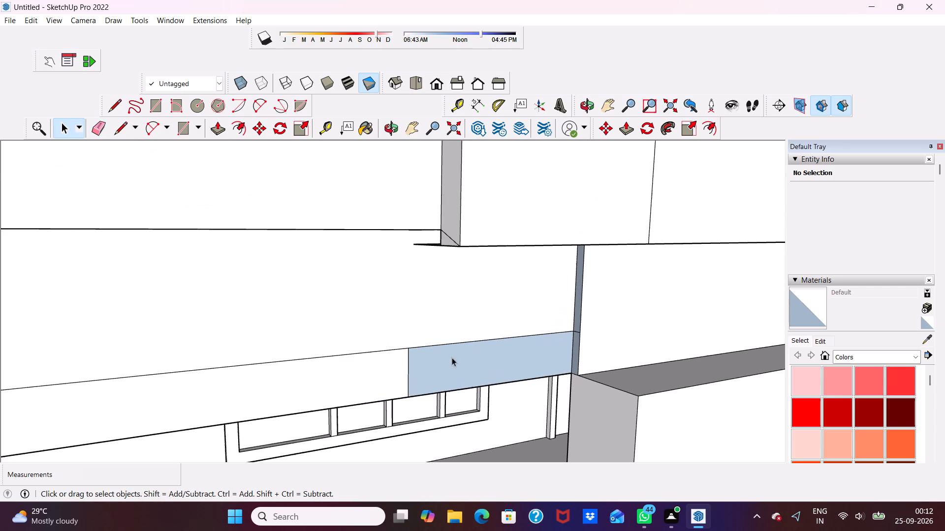
{"action": "scroll", "coordinate": [491, 364], "scroll_direction": "down", "scroll_amount": 5}
{"action": "middle_click_drag", "start_coordinate": [548, 420], "coordinate": [599, 394]}
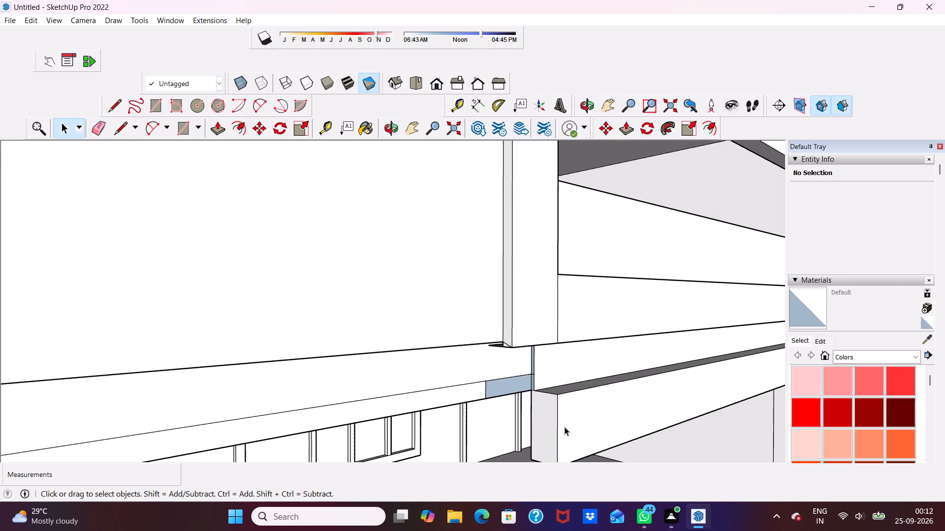
{"action": "left_click", "coordinate": [543, 427]}
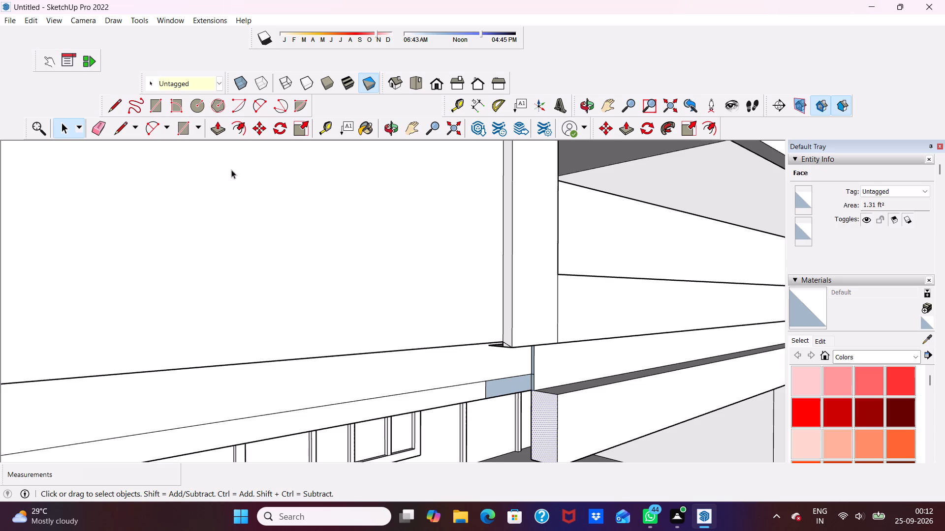
{"action": "scroll", "coordinate": [232, 171], "scroll_direction": "up", "scroll_amount": 3}
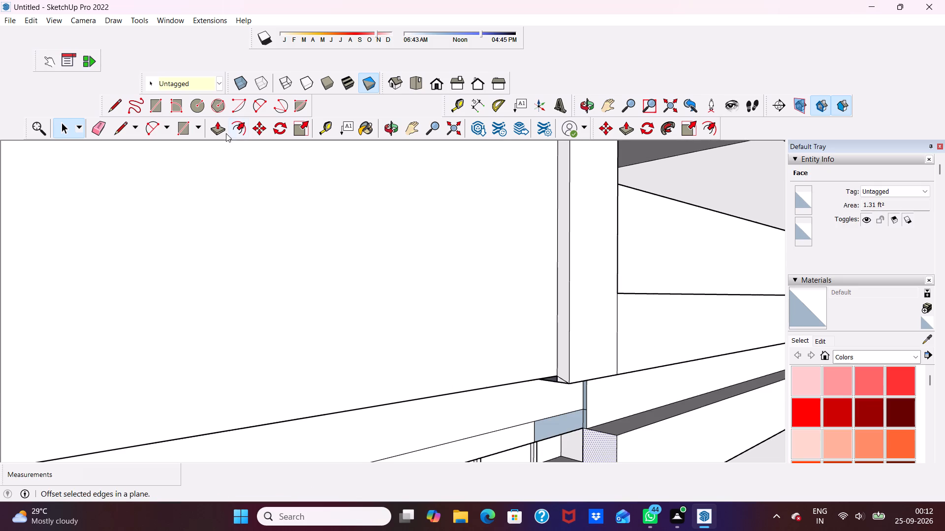
{"action": "left_click_drag", "start_coordinate": [216, 130], "coordinate": [217, 137]}
{"action": "scroll", "coordinate": [434, 335], "scroll_direction": "down", "scroll_amount": 4}
{"action": "scroll", "coordinate": [570, 447], "scroll_direction": "up", "scroll_amount": 3}
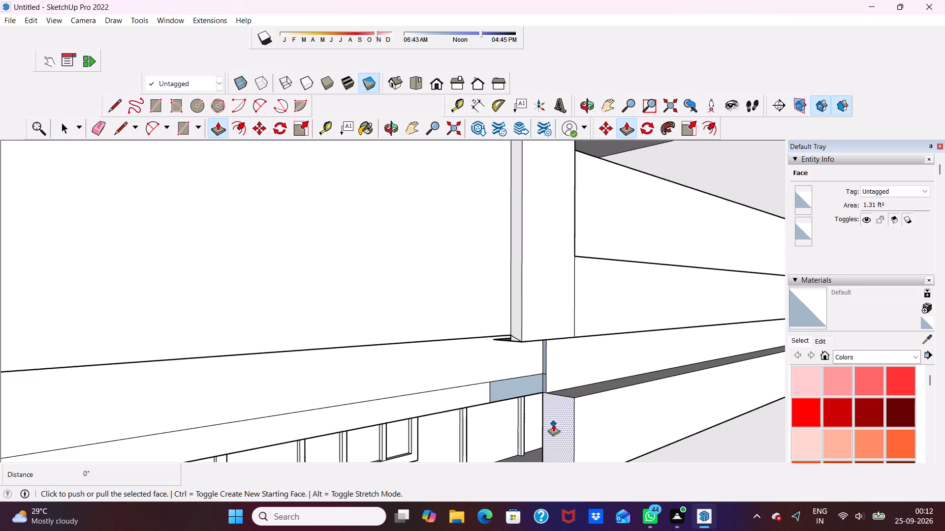
{"action": "left_click", "coordinate": [558, 411]}
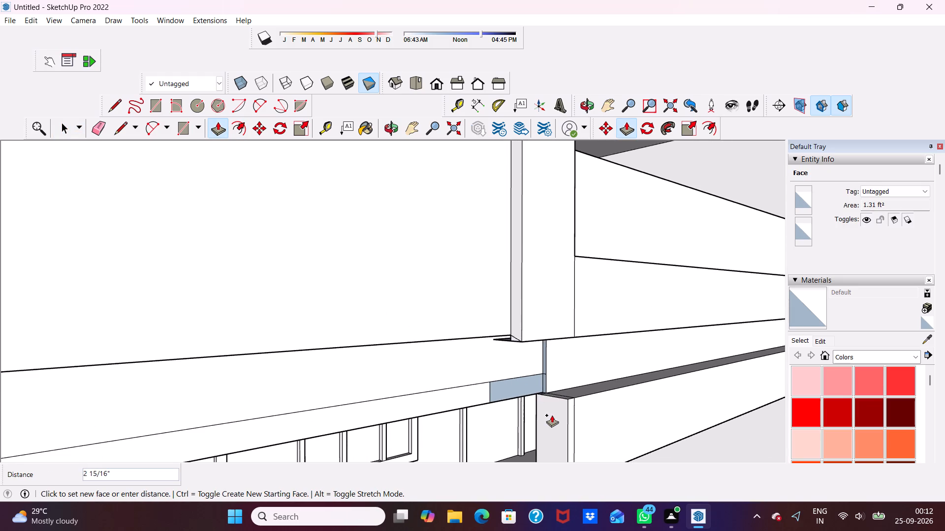
{"action": "scroll", "coordinate": [492, 412], "scroll_direction": "down", "scroll_amount": 5}
{"action": "scroll", "coordinate": [498, 376], "scroll_direction": "up", "scroll_amount": 4}
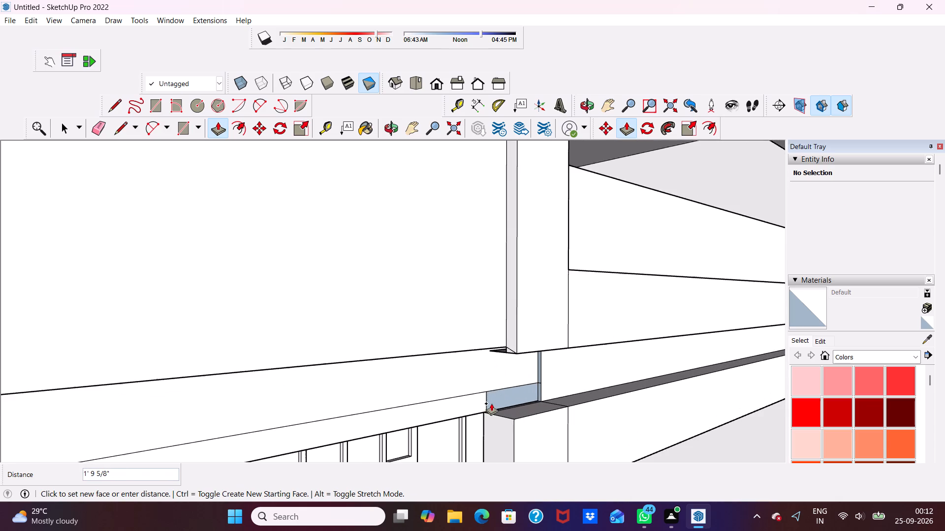
{"action": "scroll", "coordinate": [491, 403], "scroll_direction": "up", "scroll_amount": 10}
{"action": "left_click", "coordinate": [481, 405]}
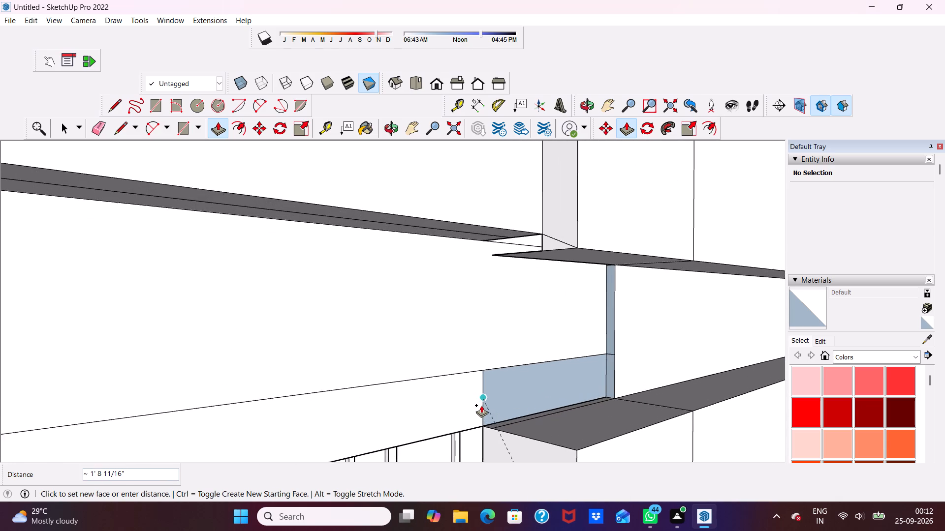
Push/Pull the narrow lower side face of the opening about 1' 8 11/16" to its far corner, filling the gap.
{"action": "scroll", "coordinate": [401, 429], "scroll_direction": "down", "scroll_amount": 6}
{"action": "middle_click_drag", "start_coordinate": [538, 400], "coordinate": [492, 430]}
{"action": "scroll", "coordinate": [551, 410], "scroll_direction": "up", "scroll_amount": 10}
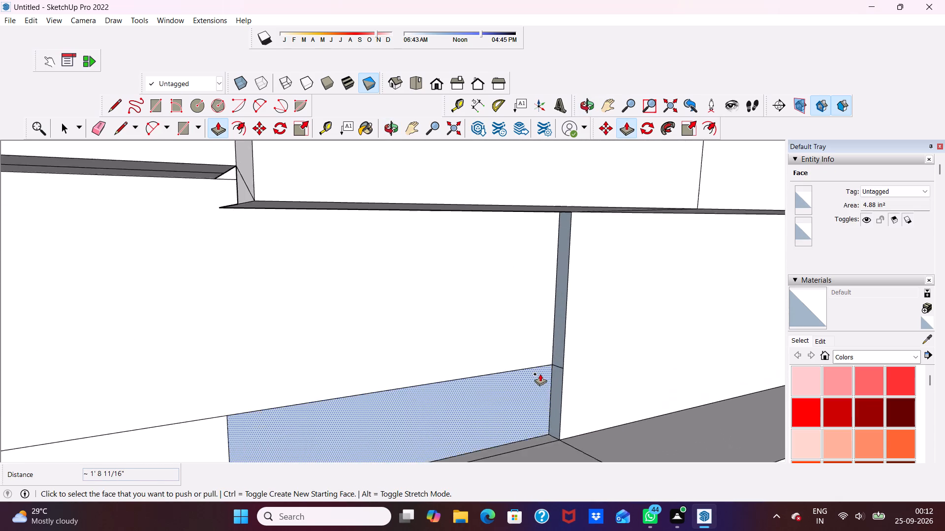
{"action": "left_click", "coordinate": [557, 405]}
{"action": "scroll", "coordinate": [486, 420], "scroll_direction": "down", "scroll_amount": 6}
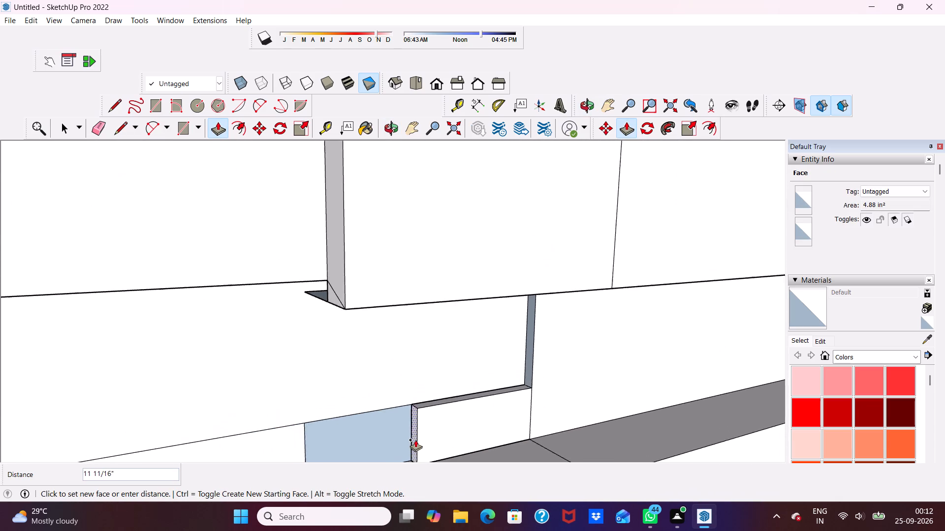
{"action": "scroll", "coordinate": [415, 440], "scroll_direction": "down", "scroll_amount": 1}
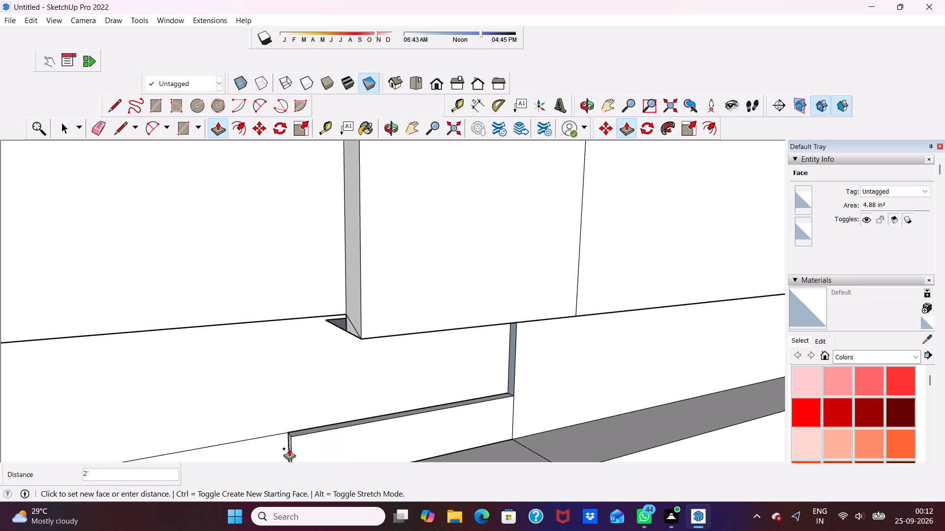
{"action": "scroll", "coordinate": [312, 441], "scroll_direction": "down", "scroll_amount": 2}
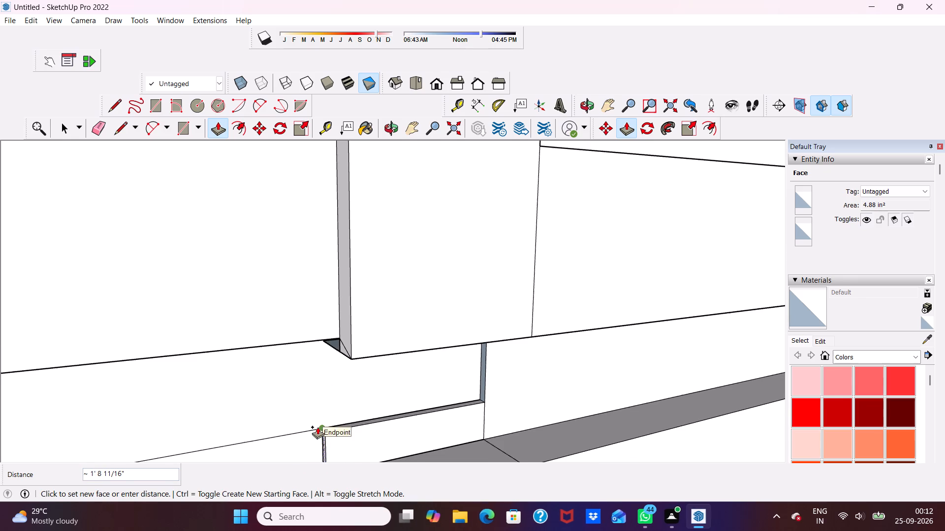
{"action": "left_click", "coordinate": [317, 427]}
Push/Pull the tall narrow strip face above the filled gap outward to the end of the lower extension.
{"action": "scroll", "coordinate": [361, 406], "scroll_direction": "down", "scroll_amount": 5}
{"action": "middle_click_drag", "start_coordinate": [376, 406], "coordinate": [503, 360]}
{"action": "scroll", "coordinate": [458, 404], "scroll_direction": "up", "scroll_amount": 5}
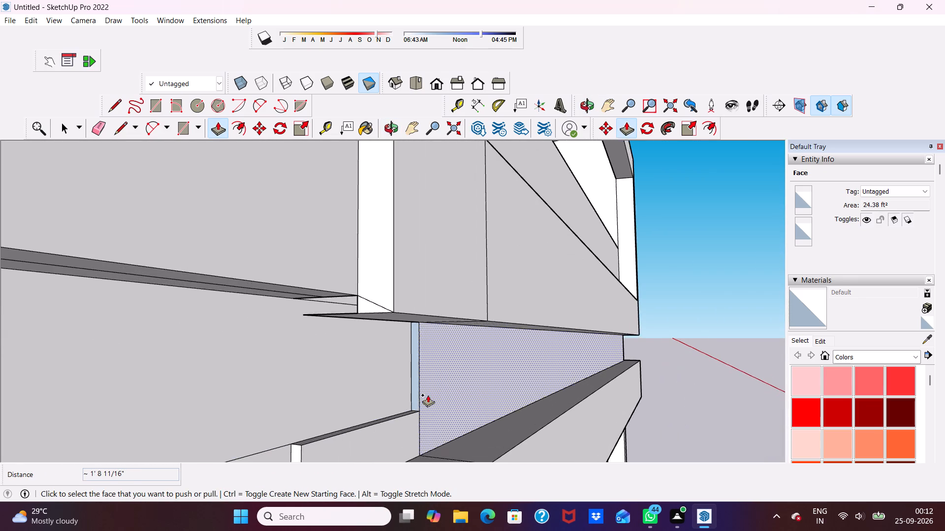
{"action": "scroll", "coordinate": [415, 393], "scroll_direction": "up", "scroll_amount": 4}
{"action": "left_click", "coordinate": [415, 389]}
{"action": "scroll", "coordinate": [369, 395], "scroll_direction": "down", "scroll_amount": 6}
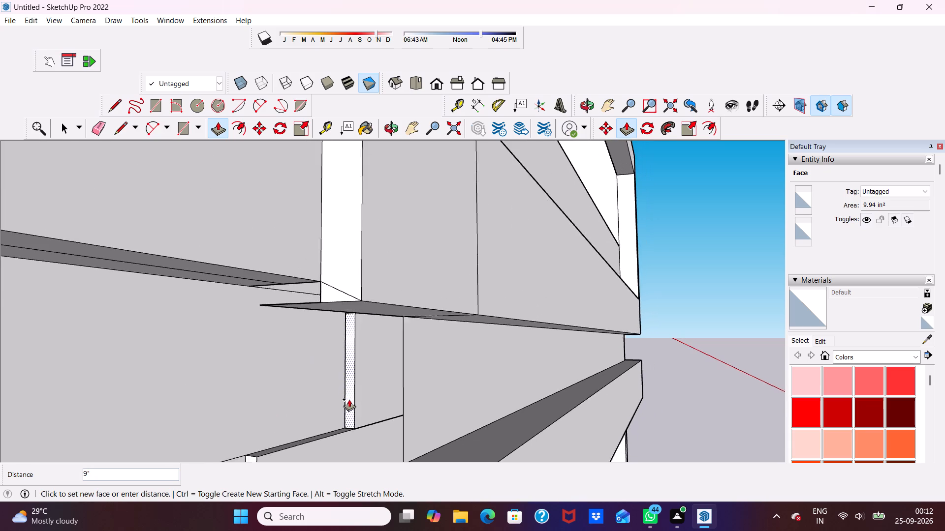
{"action": "scroll", "coordinate": [349, 399], "scroll_direction": "down", "scroll_amount": 2}
{"action": "left_click", "coordinate": [284, 445]}
{"action": "scroll", "coordinate": [415, 357], "scroll_direction": "down", "scroll_amount": 5}
{"action": "middle_click_drag", "start_coordinate": [424, 363], "coordinate": [433, 336]}
{"action": "key", "text": "space"}
Push/Pull the small triangular face at the balcony column's bottom corner by about 1/8".
{"action": "scroll", "coordinate": [250, 273], "scroll_direction": "up", "scroll_amount": 4}
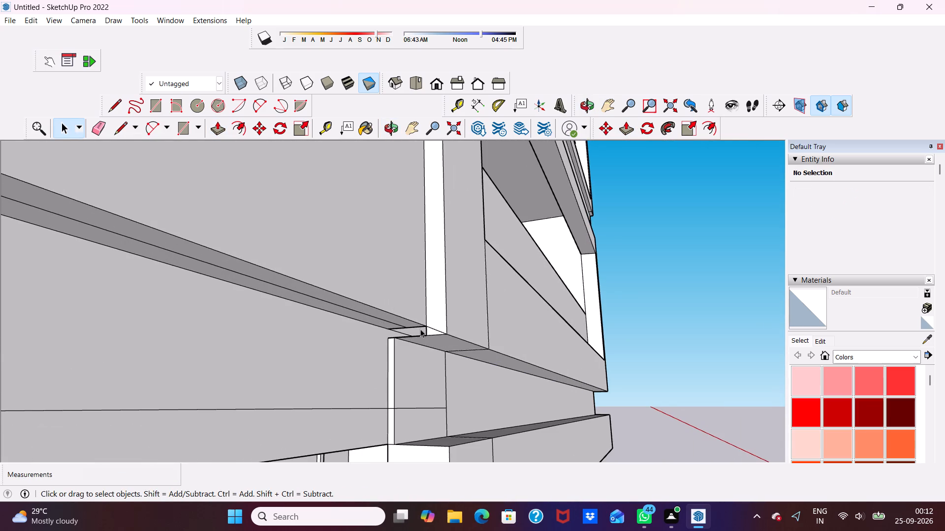
{"action": "middle_click_drag", "start_coordinate": [420, 329], "coordinate": [444, 250]}
{"action": "scroll", "coordinate": [444, 250], "scroll_direction": "up", "scroll_amount": 3}
{"action": "scroll", "coordinate": [437, 320], "scroll_direction": "up", "scroll_amount": 5}
{"action": "middle_click_drag", "start_coordinate": [424, 330], "coordinate": [452, 384]}
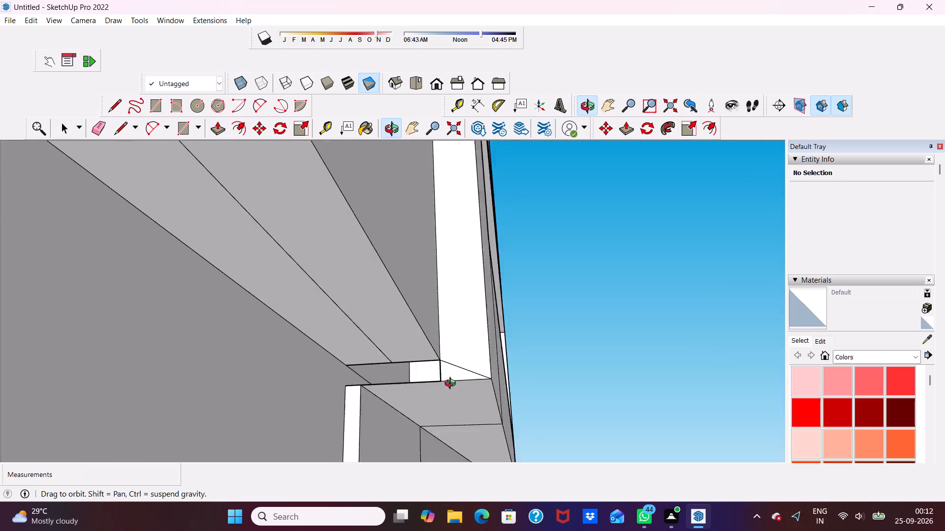
{"action": "middle_click_drag", "start_coordinate": [452, 384], "coordinate": [466, 392]}
{"action": "scroll", "coordinate": [466, 392], "scroll_direction": "up", "scroll_amount": 4}
{"action": "left_click", "coordinate": [470, 390]}
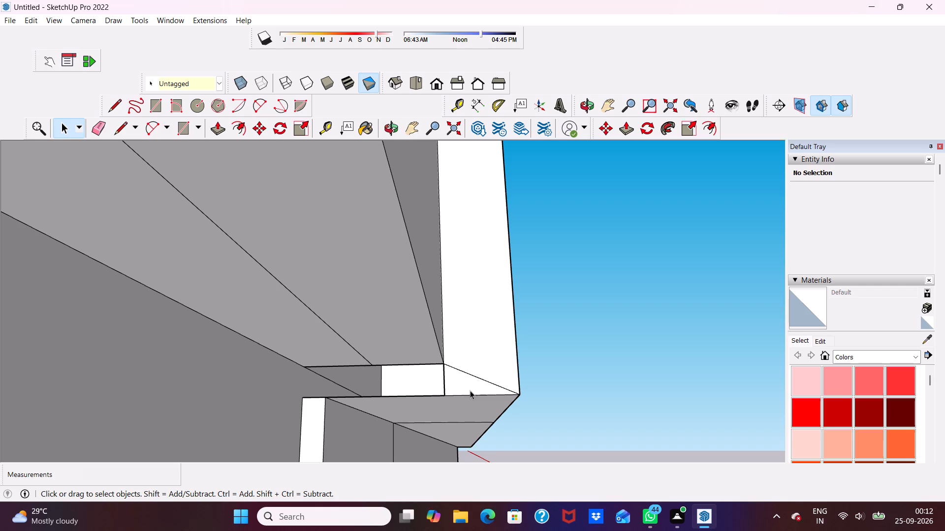
{"action": "left_click", "coordinate": [224, 126]}
{"action": "scroll", "coordinate": [461, 373], "scroll_direction": "up", "scroll_amount": 4}
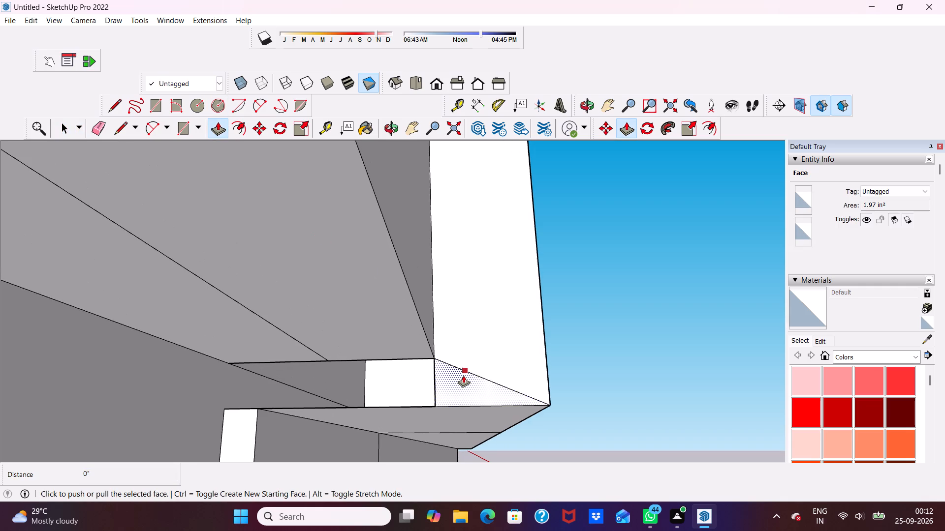
{"action": "left_click", "coordinate": [463, 375]}
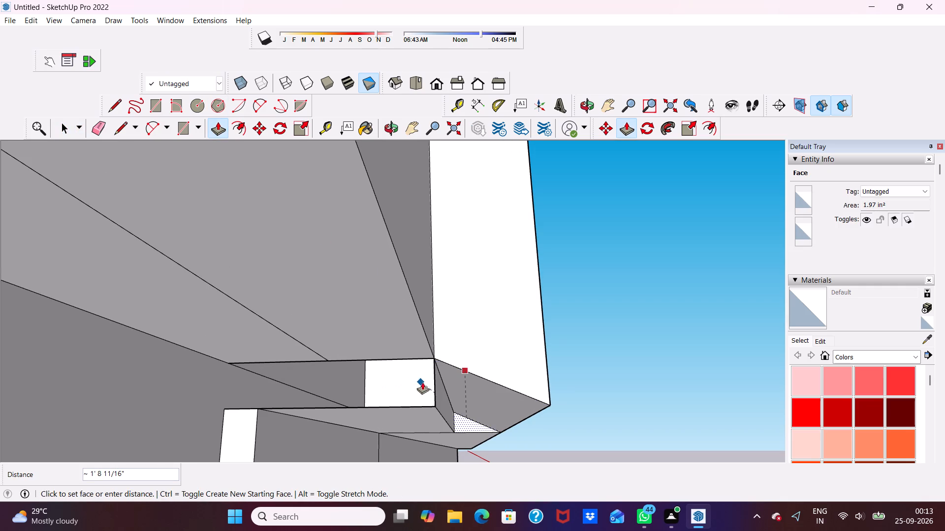
{"action": "middle_click_drag", "start_coordinate": [464, 372], "coordinate": [404, 425]}
{"action": "scroll", "coordinate": [458, 383], "scroll_direction": "up", "scroll_amount": 1}
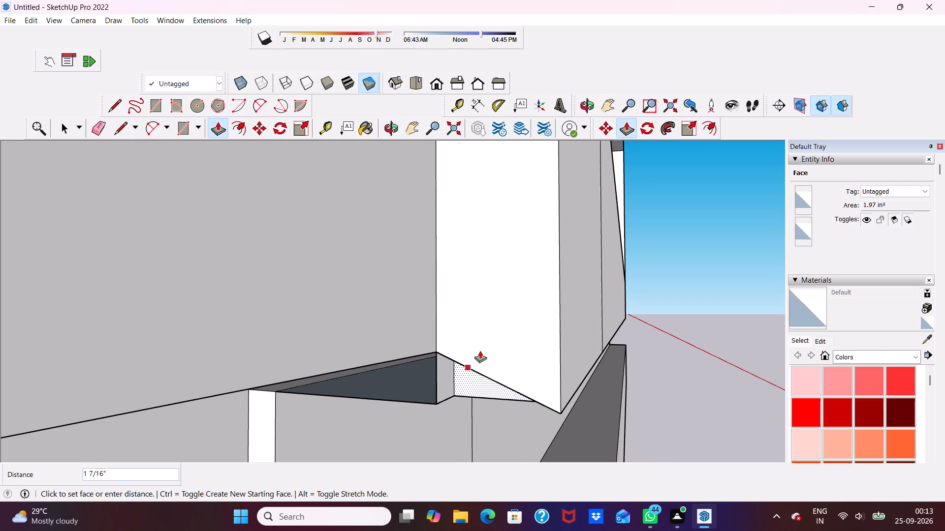
{"action": "left_click", "coordinate": [468, 360]}
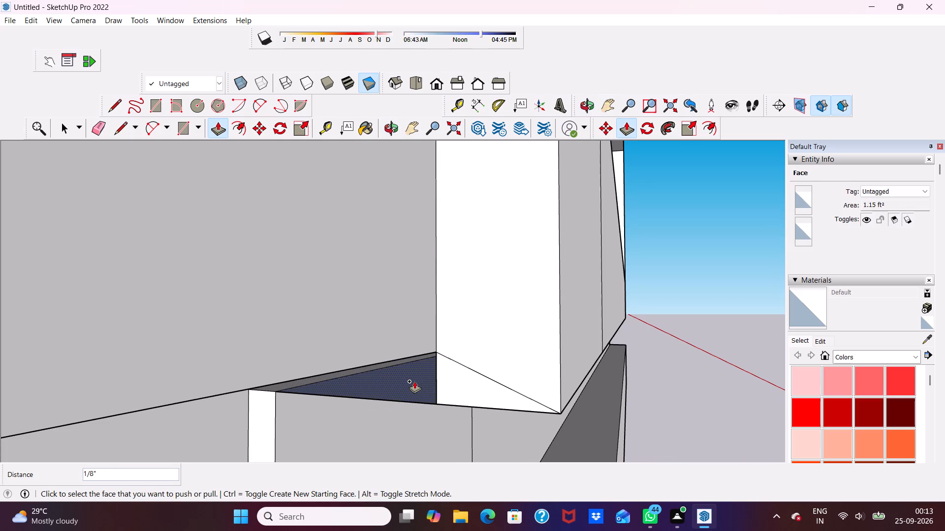
Push/Pull the triangular face under the balcony column's bottom corner about 1 5/16" to meet the adjoining wall edge.
{"action": "left_click", "coordinate": [414, 381]}
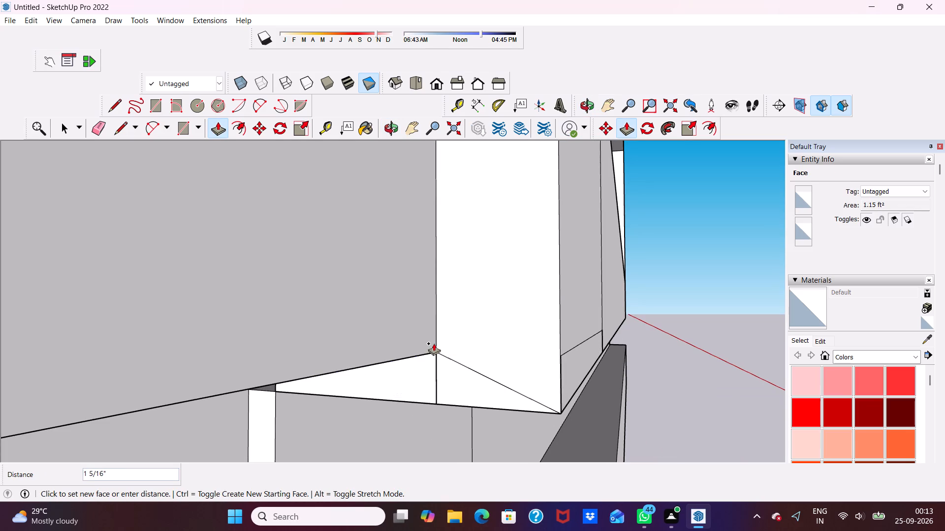
{"action": "left_click", "coordinate": [434, 343]}
{"action": "scroll", "coordinate": [439, 362], "scroll_direction": "down", "scroll_amount": 1}
{"action": "scroll", "coordinate": [441, 363], "scroll_direction": "up", "scroll_amount": 1}
{"action": "scroll", "coordinate": [454, 367], "scroll_direction": "down", "scroll_amount": 3}
{"action": "scroll", "coordinate": [557, 381], "scroll_direction": "up", "scroll_amount": 1}
{"action": "middle_click_drag", "start_coordinate": [561, 381], "coordinate": [415, 355]}
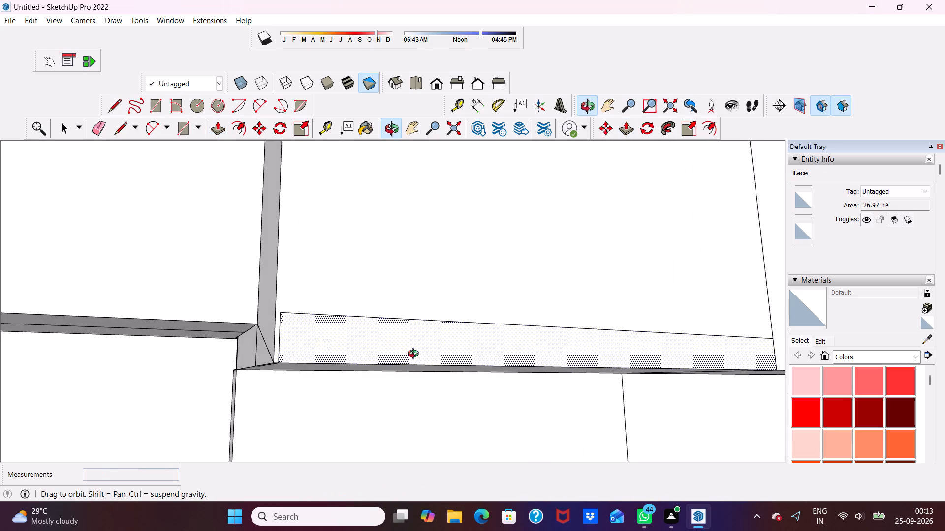
{"action": "middle_click_drag", "start_coordinate": [415, 355], "coordinate": [505, 349]}
{"action": "key", "text": "space"}
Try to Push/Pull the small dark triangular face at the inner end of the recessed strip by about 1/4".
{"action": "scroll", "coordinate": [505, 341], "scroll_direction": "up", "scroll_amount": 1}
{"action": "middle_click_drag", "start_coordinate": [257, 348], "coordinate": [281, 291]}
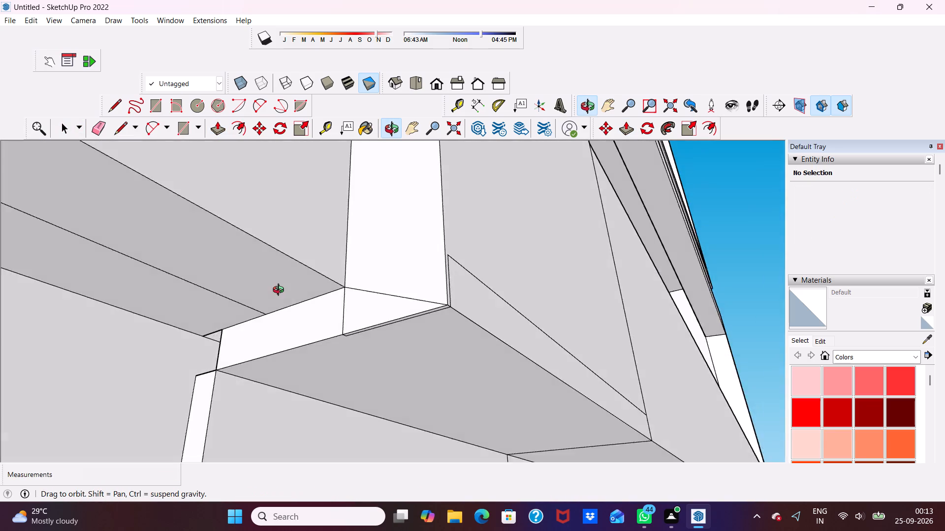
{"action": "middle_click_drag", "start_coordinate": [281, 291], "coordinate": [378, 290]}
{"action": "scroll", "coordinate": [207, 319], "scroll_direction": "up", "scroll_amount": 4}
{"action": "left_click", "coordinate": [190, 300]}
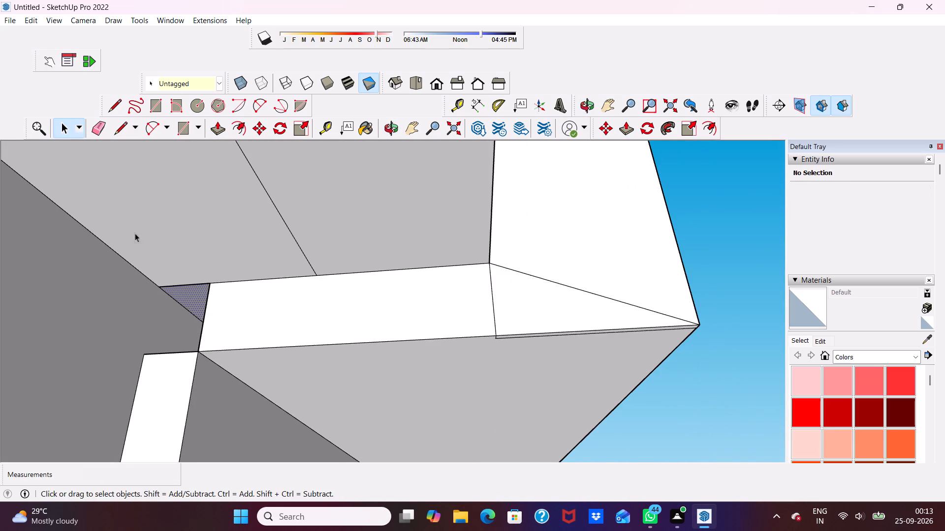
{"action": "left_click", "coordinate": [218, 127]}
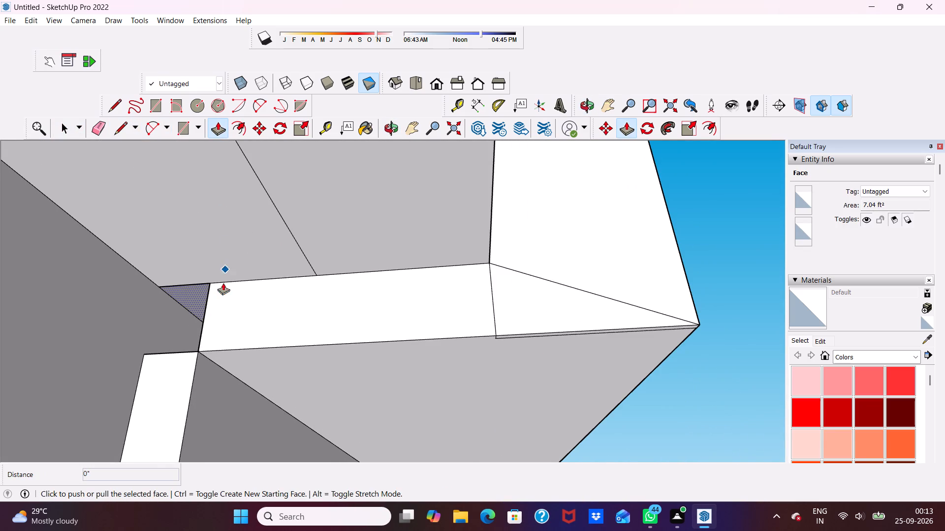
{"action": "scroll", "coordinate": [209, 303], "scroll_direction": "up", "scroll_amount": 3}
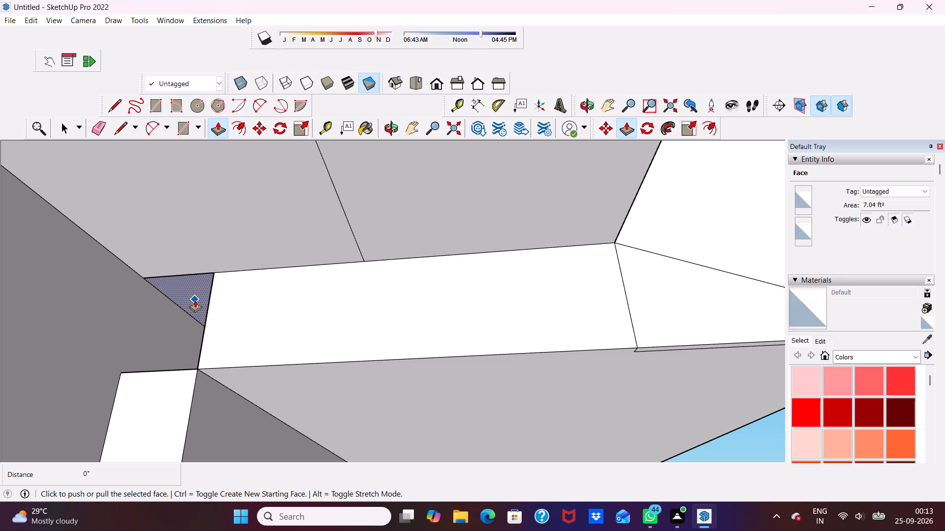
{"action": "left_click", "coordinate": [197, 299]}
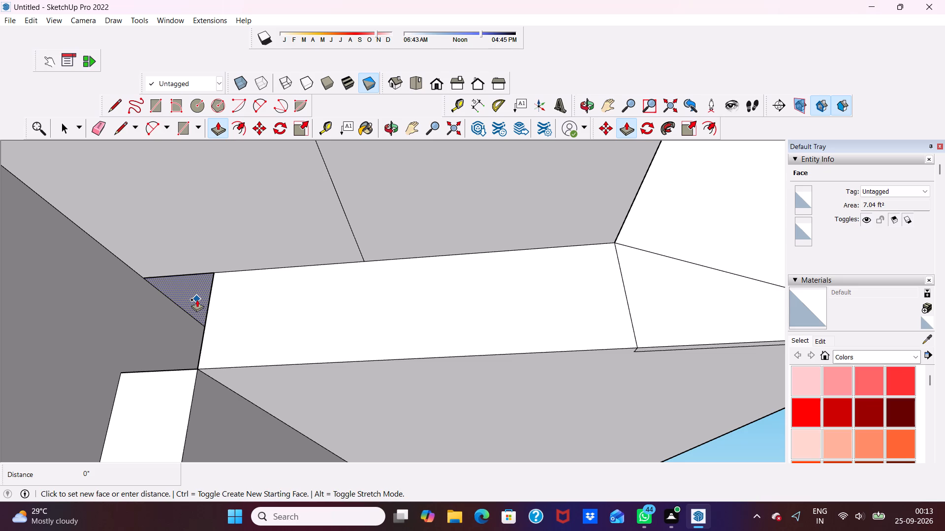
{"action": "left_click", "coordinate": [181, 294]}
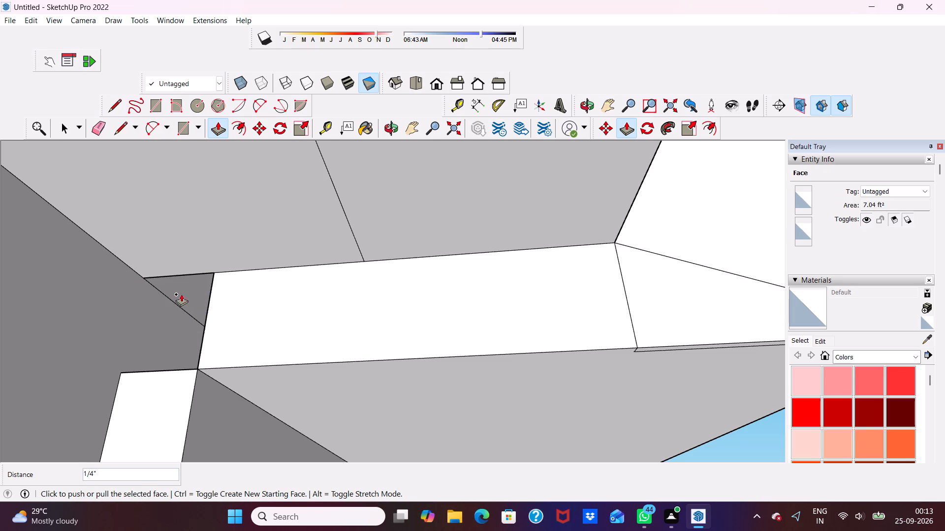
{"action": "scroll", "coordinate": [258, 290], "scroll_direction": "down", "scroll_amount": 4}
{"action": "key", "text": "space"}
Push/Pull the small dark triangular face at the strip's inner end up to the level of the adjacent soffit.
{"action": "middle_click_drag", "start_coordinate": [183, 292], "coordinate": [305, 285]}
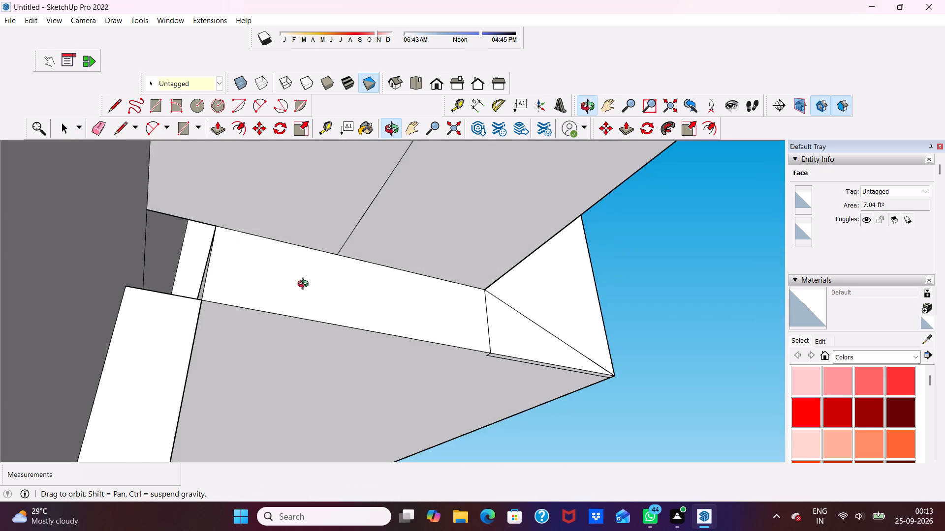
{"action": "middle_click_drag", "start_coordinate": [305, 285], "coordinate": [230, 293]}
{"action": "scroll", "coordinate": [215, 287], "scroll_direction": "up", "scroll_amount": 3}
{"action": "left_click", "coordinate": [179, 268]}
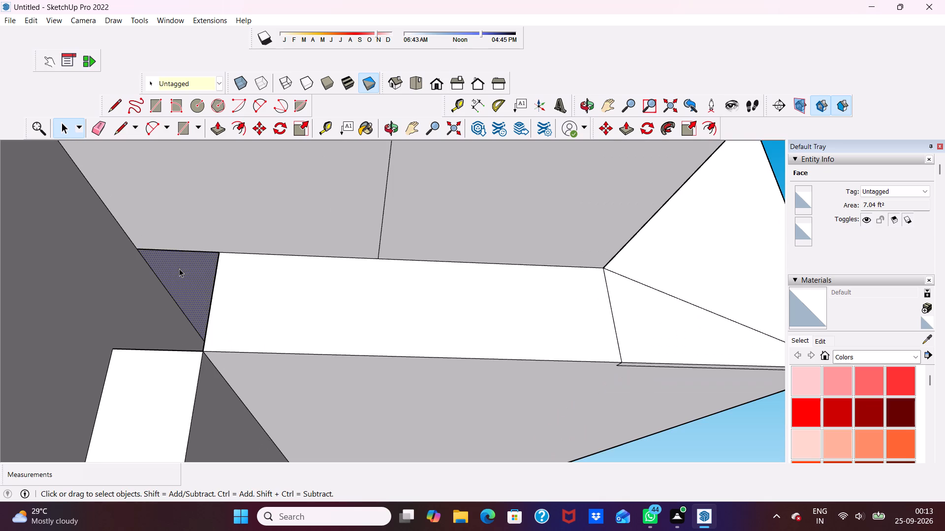
{"action": "left_click", "coordinate": [221, 128]}
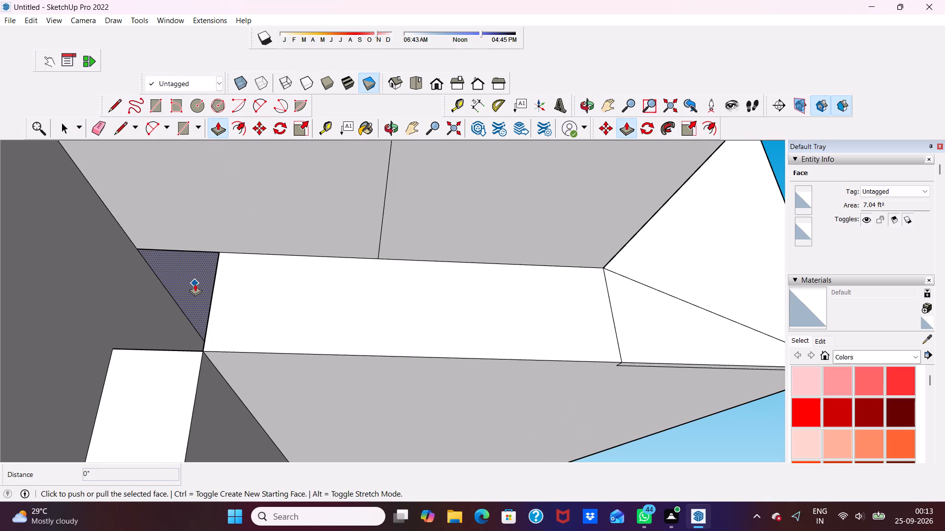
{"action": "left_click", "coordinate": [185, 289]}
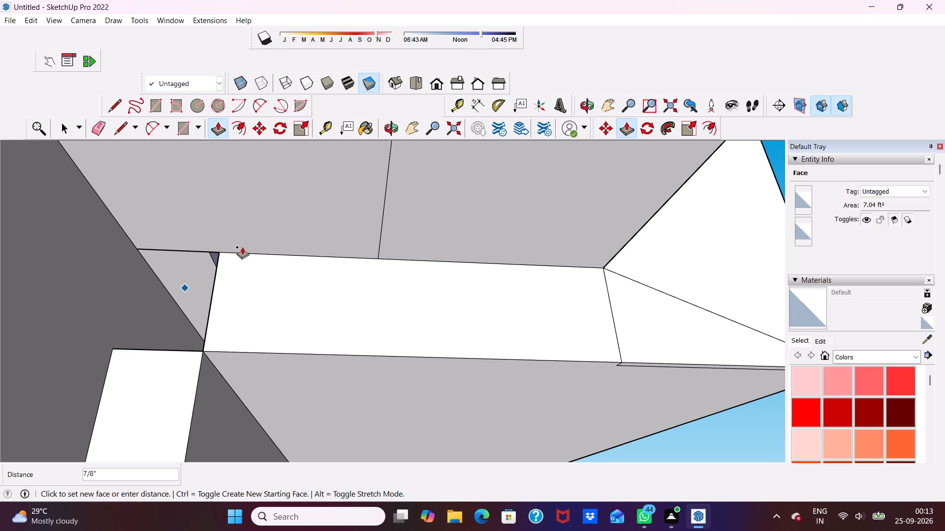
{"action": "left_click", "coordinate": [250, 230]}
{"action": "key", "text": "space"}
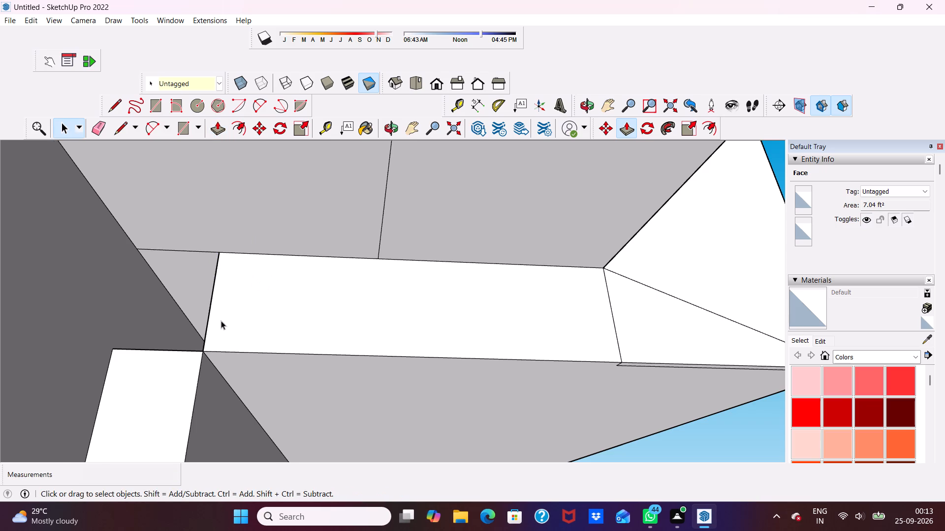
Examine the underside of the junction between the column, soffit and recessed strip for remaining gaps.
{"action": "scroll", "coordinate": [221, 321], "scroll_direction": "up", "scroll_amount": 2}
{"action": "scroll", "coordinate": [220, 321], "scroll_direction": "down", "scroll_amount": 1}
{"action": "middle_click_drag", "start_coordinate": [220, 321], "coordinate": [299, 374]}
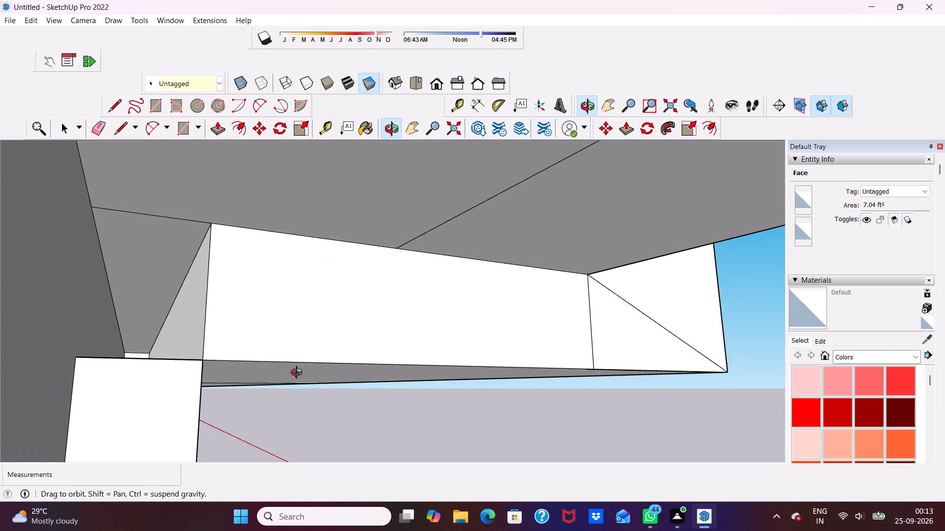
{"action": "middle_click_drag", "start_coordinate": [299, 374], "coordinate": [278, 442]}
{"action": "middle_click_drag", "start_coordinate": [277, 438], "coordinate": [272, 421]}
{"action": "middle_click_drag", "start_coordinate": [263, 385], "coordinate": [252, 343]}
{"action": "middle_click_drag", "start_coordinate": [243, 268], "coordinate": [244, 238]}
{"action": "scroll", "coordinate": [380, 65], "scroll_direction": "down", "scroll_amount": 4}
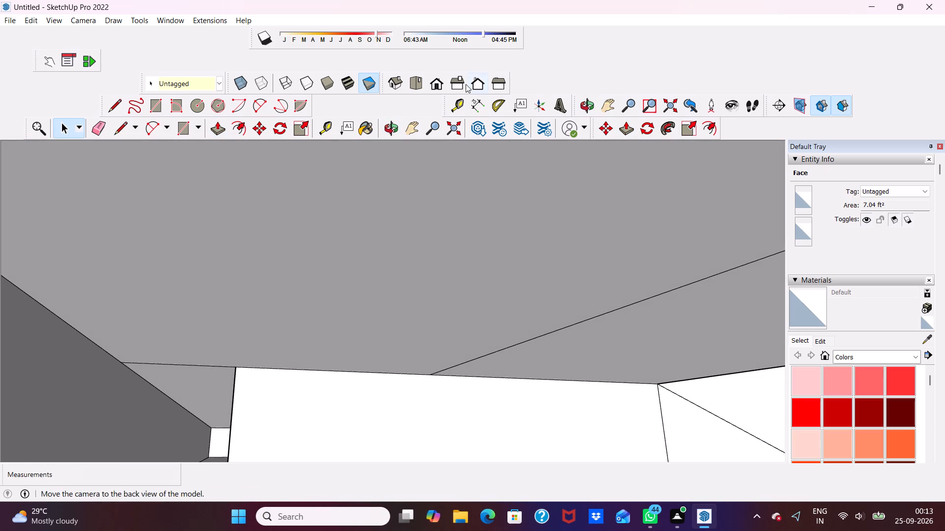
From the front view, erase the short horizontal edge crossing the recessed strip's extension below the balcony column.
{"action": "left_click", "coordinate": [436, 82]}
{"action": "scroll", "coordinate": [350, 213], "scroll_direction": "down", "scroll_amount": 15}
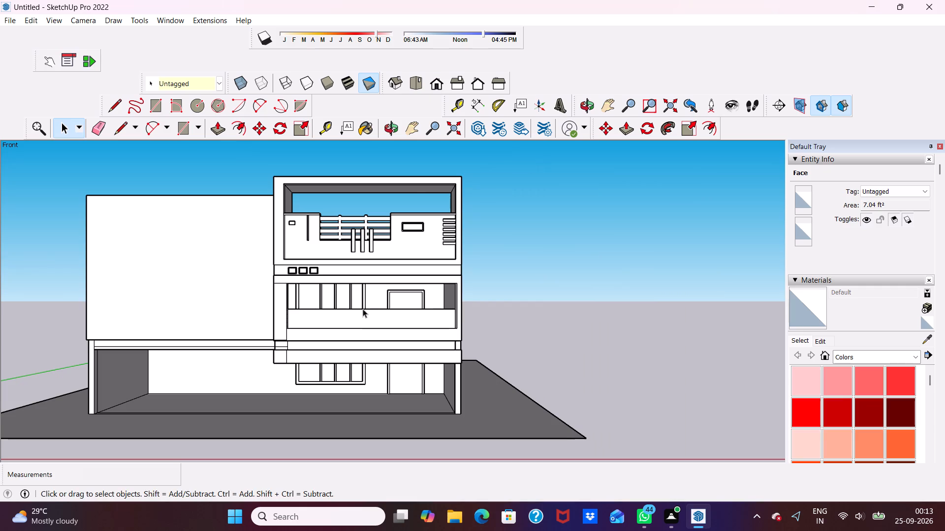
{"action": "middle_click", "coordinate": [363, 309]}
{"action": "scroll", "coordinate": [365, 305], "scroll_direction": "up", "scroll_amount": 4}
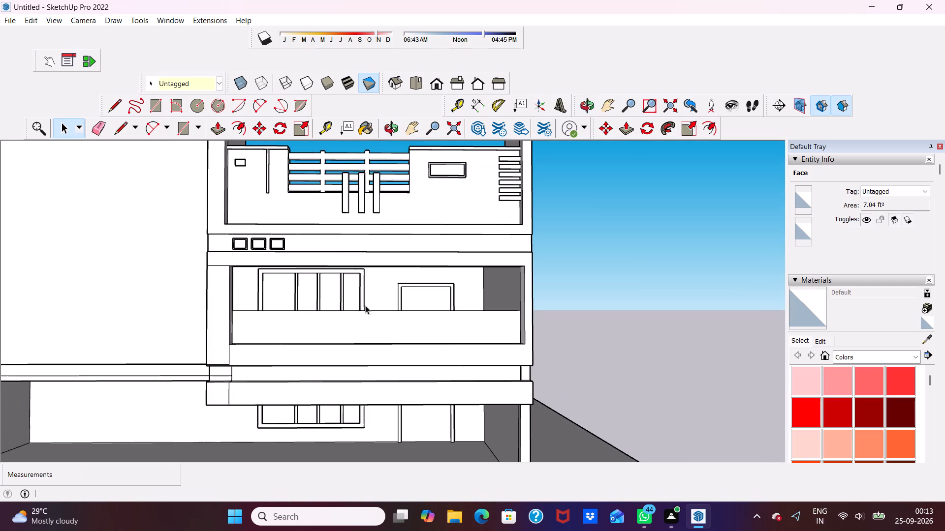
{"action": "scroll", "coordinate": [339, 343], "scroll_direction": "up", "scroll_amount": 11}
{"action": "scroll", "coordinate": [185, 371], "scroll_direction": "down", "scroll_amount": 3}
{"action": "scroll", "coordinate": [162, 413], "scroll_direction": "up", "scroll_amount": 4}
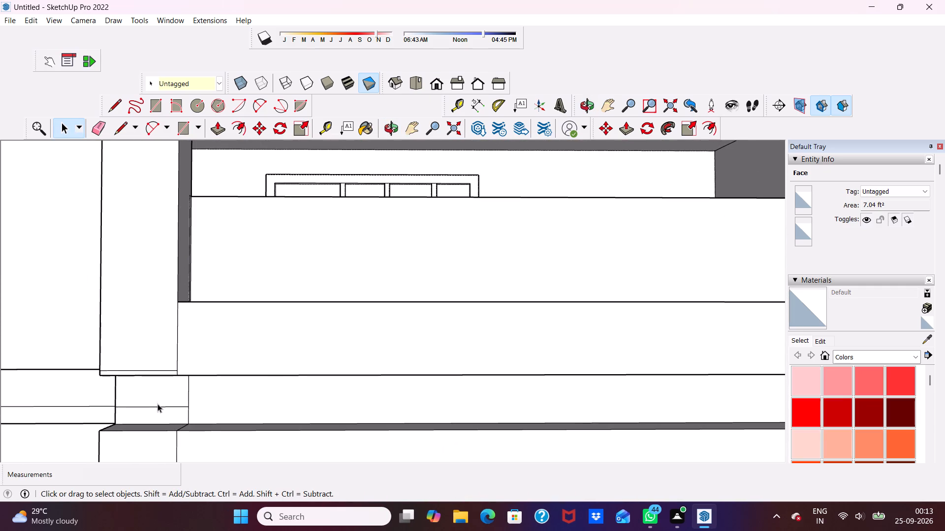
{"action": "left_click", "coordinate": [97, 124]}
{"action": "scroll", "coordinate": [140, 387], "scroll_direction": "up", "scroll_amount": 3}
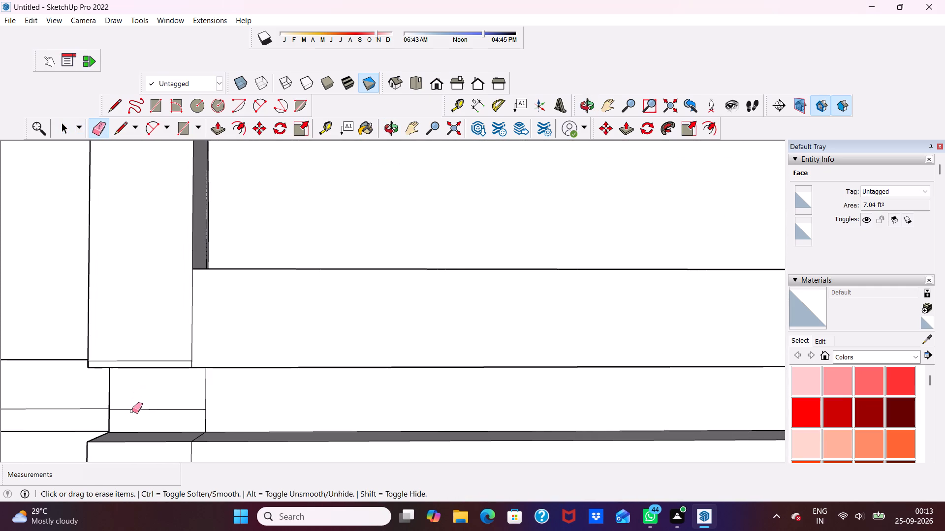
{"action": "left_click", "coordinate": [133, 408]}
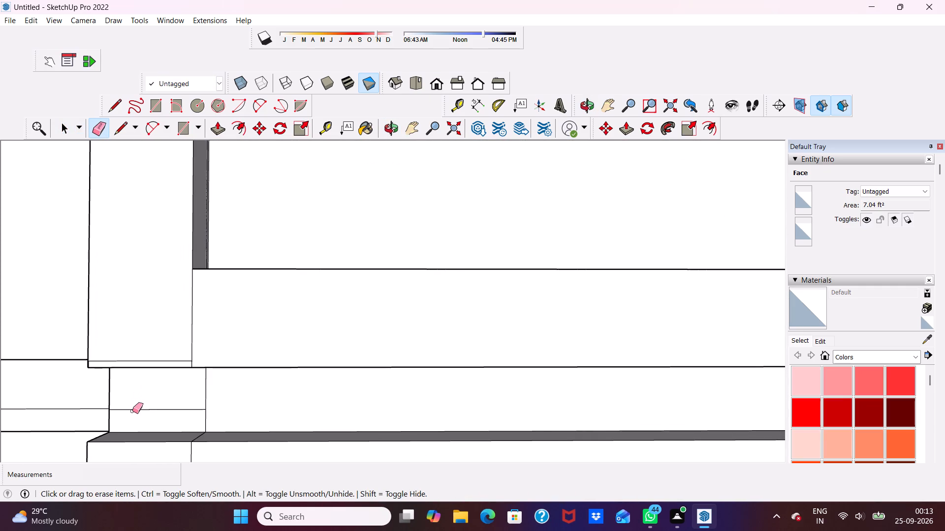
{"action": "left_click", "coordinate": [132, 411]}
{"action": "left_click", "coordinate": [138, 408]}
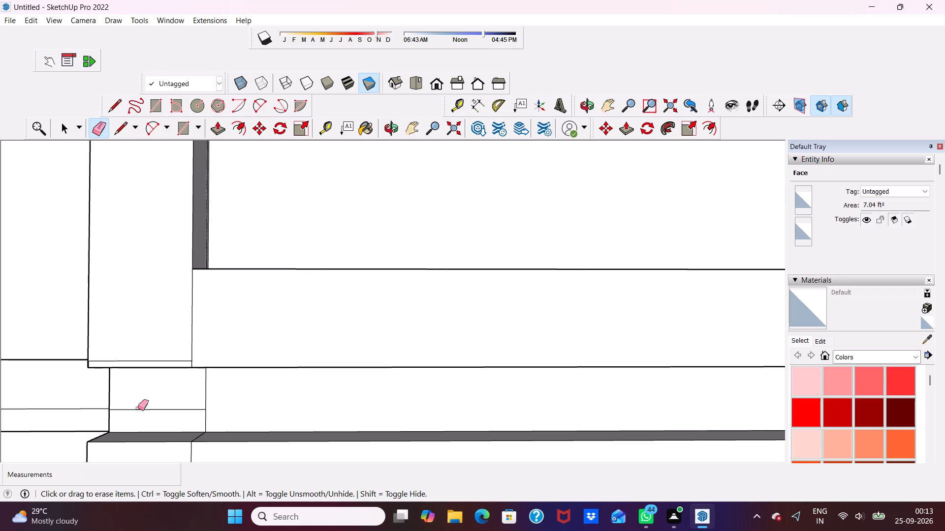
{"action": "left_click", "coordinate": [139, 409]}
Erase the vertical seam, including its leftover lower segment, between the recessed strip and its extension below the column.
{"action": "scroll", "coordinate": [138, 409], "scroll_direction": "down", "scroll_amount": 4}
{"action": "middle_click_drag", "start_coordinate": [137, 408], "coordinate": [257, 406]}
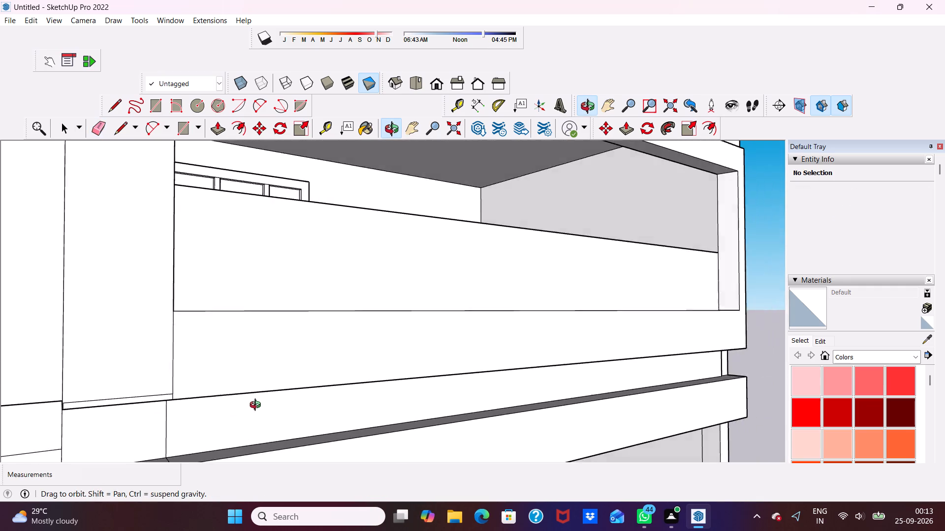
{"action": "middle_click_drag", "start_coordinate": [257, 406], "coordinate": [284, 399]}
{"action": "scroll", "coordinate": [211, 434], "scroll_direction": "up", "scroll_amount": 2}
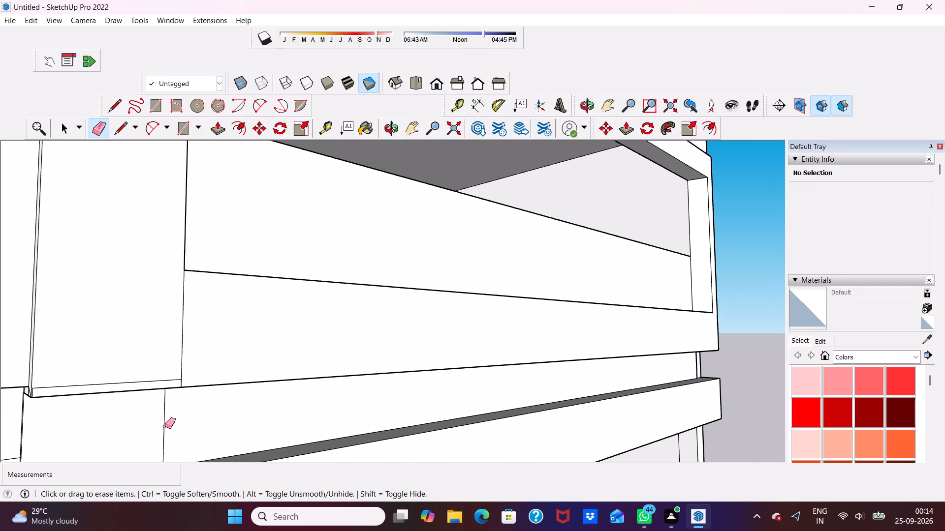
{"action": "left_click", "coordinate": [165, 426]}
{"action": "scroll", "coordinate": [161, 423], "scroll_direction": "down", "scroll_amount": 4}
{"action": "scroll", "coordinate": [171, 446], "scroll_direction": "up", "scroll_amount": 3}
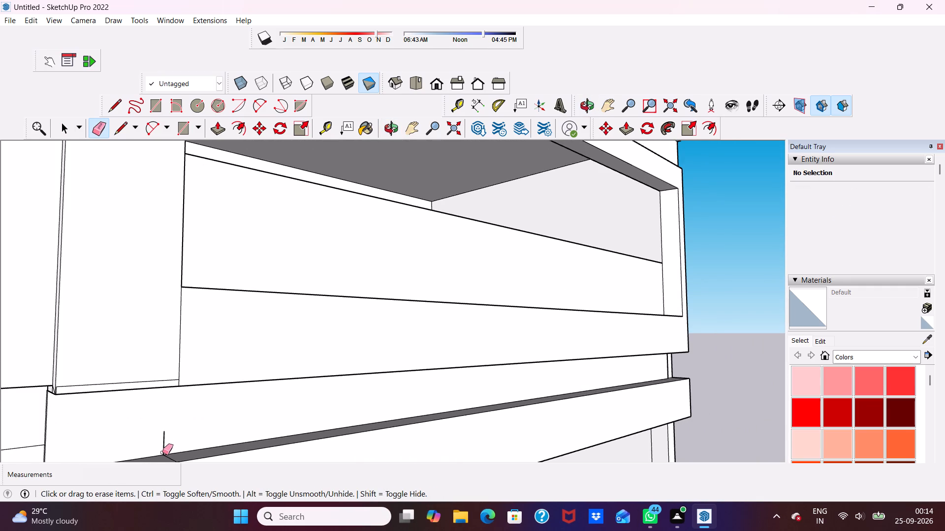
{"action": "left_click", "coordinate": [163, 452]}
{"action": "scroll", "coordinate": [164, 449], "scroll_direction": "down", "scroll_amount": 11}
{"action": "scroll", "coordinate": [200, 473], "scroll_direction": "up", "scroll_amount": 5}
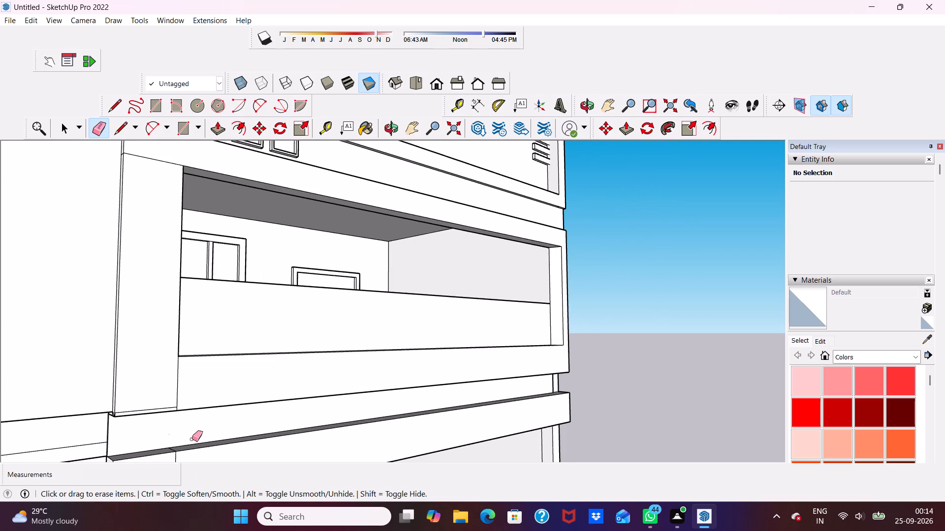
Erase the vertical seam on the lower beam's front face where the extension begins.
{"action": "scroll", "coordinate": [192, 439], "scroll_direction": "down", "scroll_amount": 2}
{"action": "scroll", "coordinate": [192, 439], "scroll_direction": "up", "scroll_amount": 9}
{"action": "scroll", "coordinate": [209, 408], "scroll_direction": "down", "scroll_amount": 7}
{"action": "scroll", "coordinate": [193, 448], "scroll_direction": "up", "scroll_amount": 6}
{"action": "scroll", "coordinate": [191, 424], "scroll_direction": "down", "scroll_amount": 6}
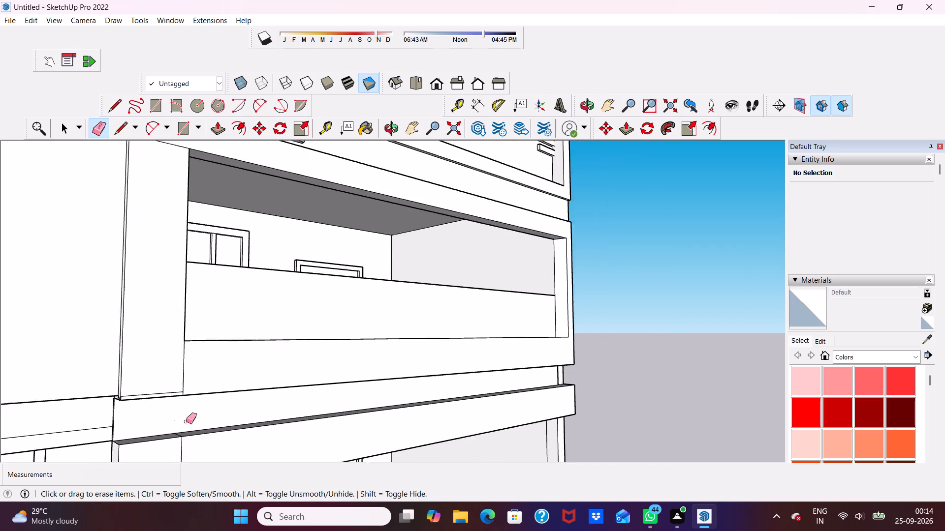
{"action": "scroll", "coordinate": [186, 421], "scroll_direction": "down", "scroll_amount": 2}
{"action": "scroll", "coordinate": [189, 461], "scroll_direction": "up", "scroll_amount": 2}
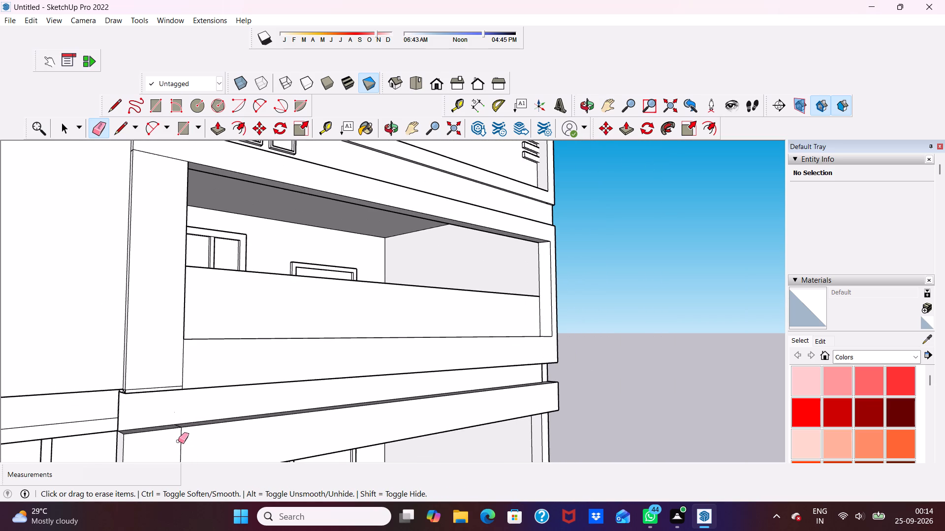
{"action": "left_click", "coordinate": [181, 435]}
{"action": "scroll", "coordinate": [183, 420], "scroll_direction": "down", "scroll_amount": 3}
Erase the short diagonal seam across the top ledge of the lower beam near its extended end.
{"action": "middle_click_drag", "start_coordinate": [183, 420], "coordinate": [201, 494]}
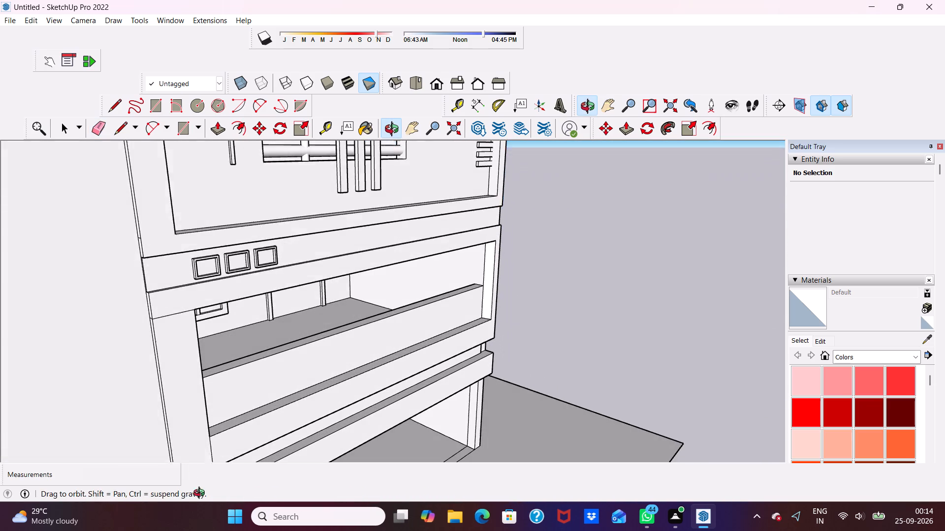
{"action": "middle_click_drag", "start_coordinate": [201, 494], "coordinate": [203, 494]}
{"action": "scroll", "coordinate": [261, 398], "scroll_direction": "down", "scroll_amount": 7}
{"action": "scroll", "coordinate": [277, 449], "scroll_direction": "up", "scroll_amount": 8}
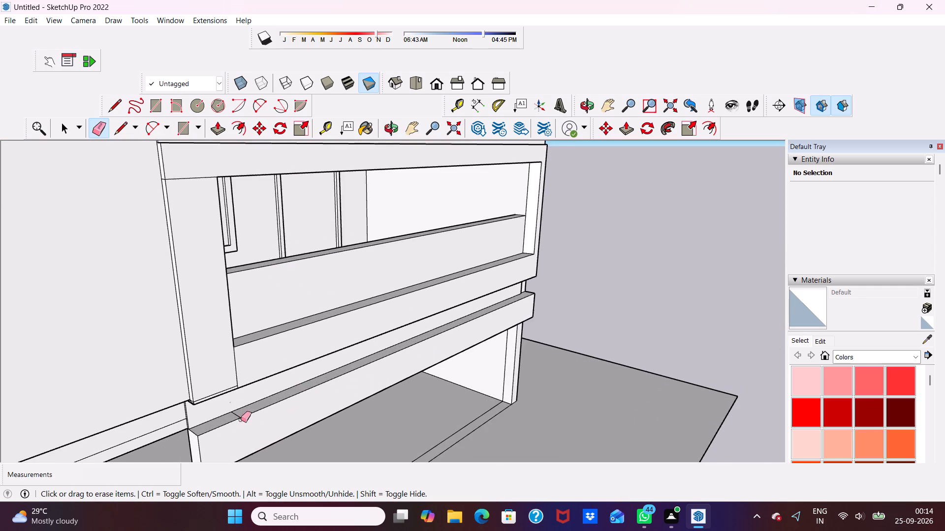
{"action": "scroll", "coordinate": [232, 404], "scroll_direction": "up", "scroll_amount": 2}
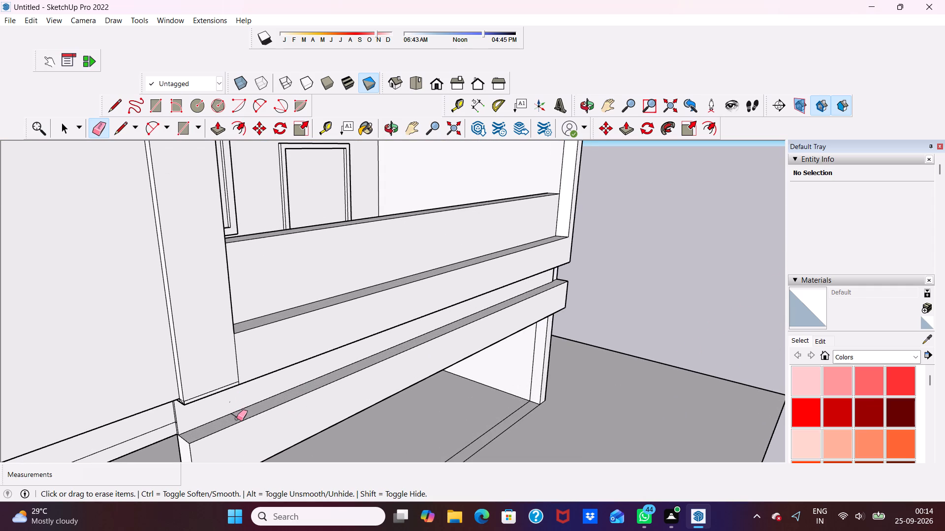
{"action": "left_click", "coordinate": [238, 417]}
{"action": "scroll", "coordinate": [238, 415], "scroll_direction": "down", "scroll_amount": 9}
Erase the long horizontal edge running along the lower band of the side wall beside the balcony block.
{"action": "scroll", "coordinate": [110, 464], "scroll_direction": "up", "scroll_amount": 6}
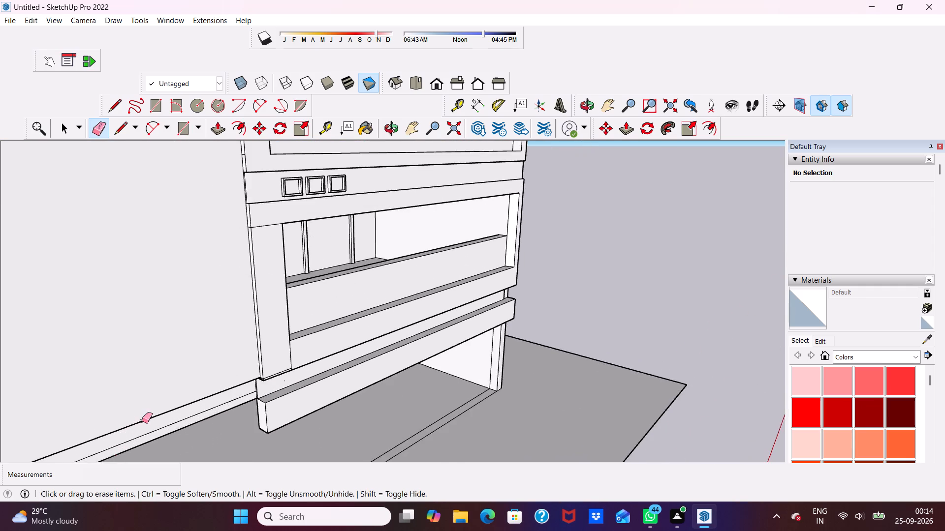
{"action": "scroll", "coordinate": [142, 421], "scroll_direction": "up", "scroll_amount": 2}
{"action": "left_click", "coordinate": [164, 432]}
{"action": "scroll", "coordinate": [164, 432], "scroll_direction": "down", "scroll_amount": 5}
Erase the short leftover edge on the narrow end face of the recessed strip's extension.
{"action": "middle_click_drag", "start_coordinate": [260, 400], "coordinate": [285, 373]}
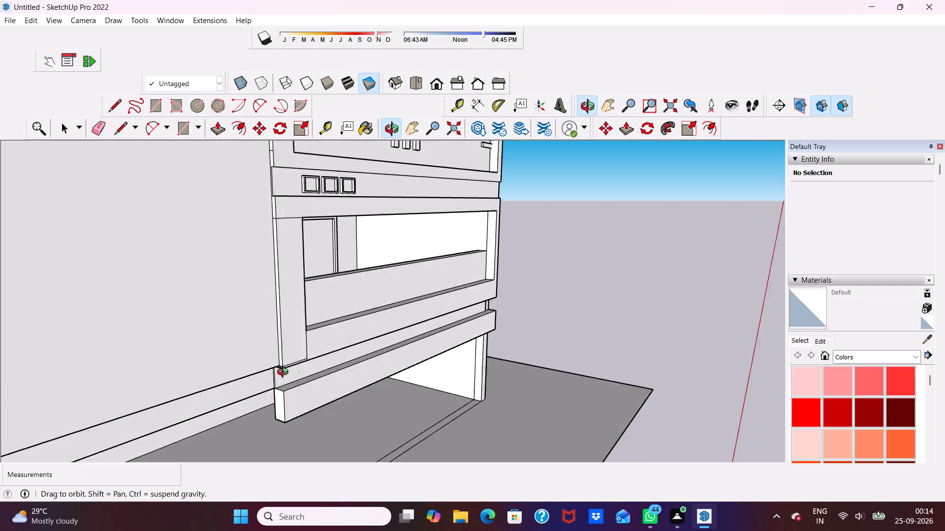
{"action": "middle_click_drag", "start_coordinate": [285, 373], "coordinate": [294, 361]}
{"action": "scroll", "coordinate": [294, 364], "scroll_direction": "up", "scroll_amount": 18}
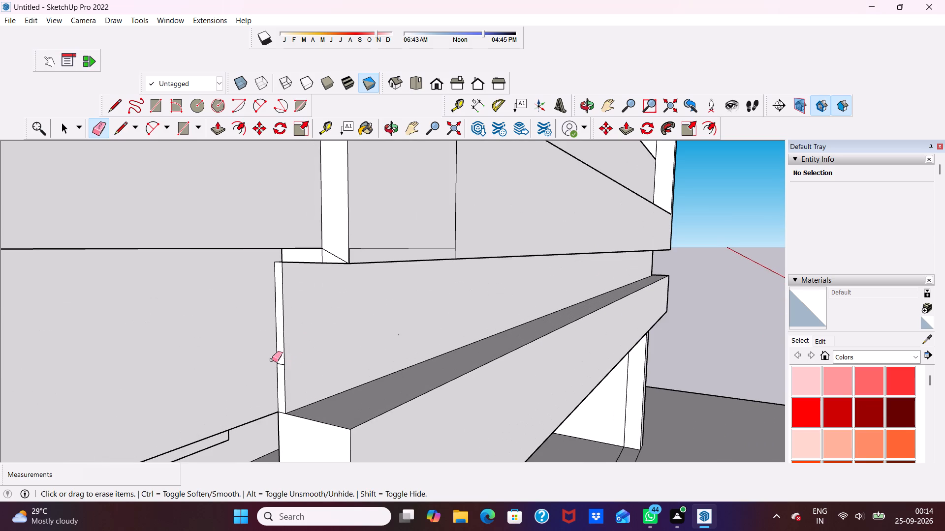
{"action": "left_click", "coordinate": [282, 363]}
{"action": "scroll", "coordinate": [282, 363], "scroll_direction": "down", "scroll_amount": 4}
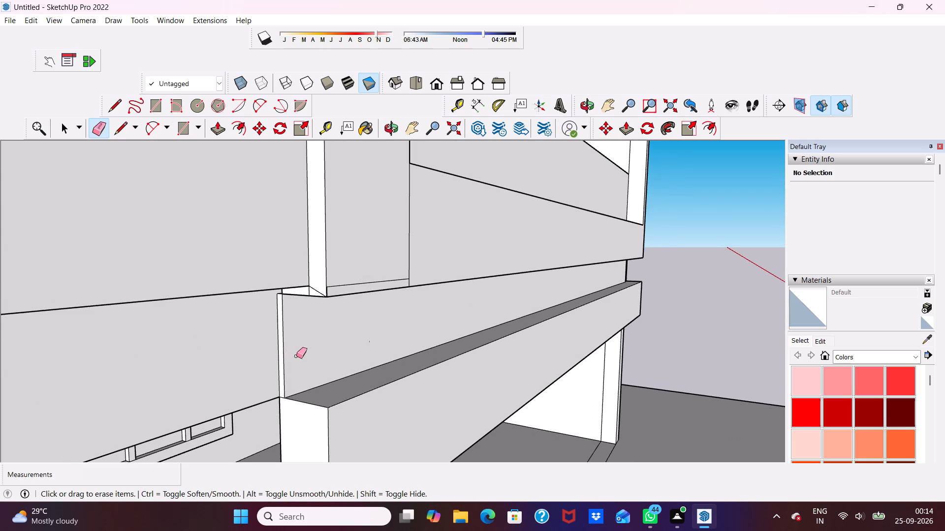
{"action": "scroll", "coordinate": [310, 297], "scroll_direction": "up", "scroll_amount": 3}
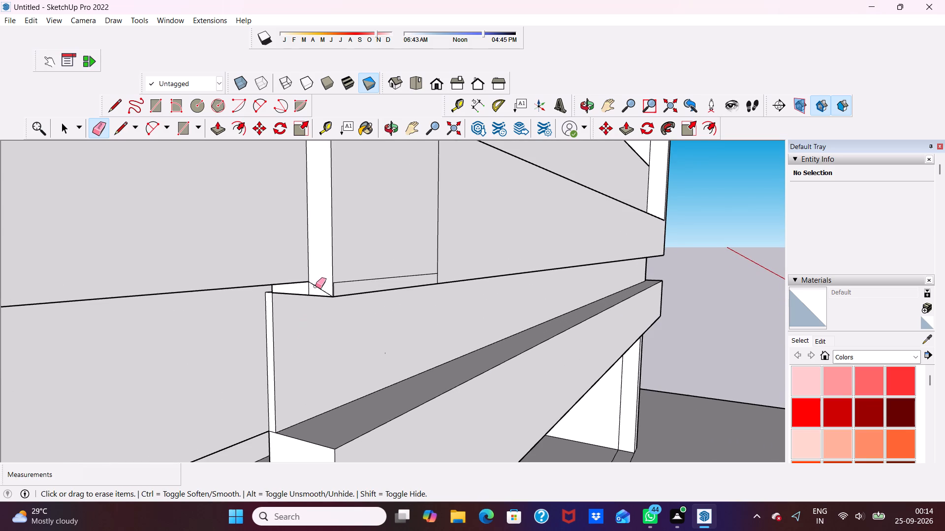
Erase the short diagonal edge at the base of the balcony block's narrow end face.
{"action": "left_click", "coordinate": [315, 286]}
Erase the horizontal line and short vertical edge outlining the thin band along the bottom of the balcony block's front face.
{"action": "scroll", "coordinate": [304, 299], "scroll_direction": "down", "scroll_amount": 4}
{"action": "middle_click_drag", "start_coordinate": [304, 323], "coordinate": [194, 339]}
{"action": "scroll", "coordinate": [394, 287], "scroll_direction": "up", "scroll_amount": 4}
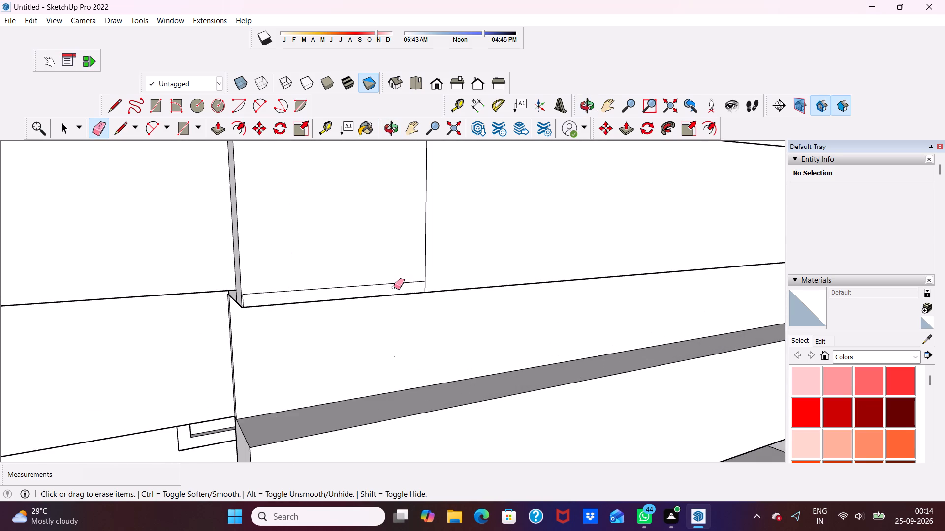
{"action": "scroll", "coordinate": [373, 288], "scroll_direction": "up", "scroll_amount": 3}
{"action": "middle_click_drag", "start_coordinate": [258, 310], "coordinate": [325, 270]}
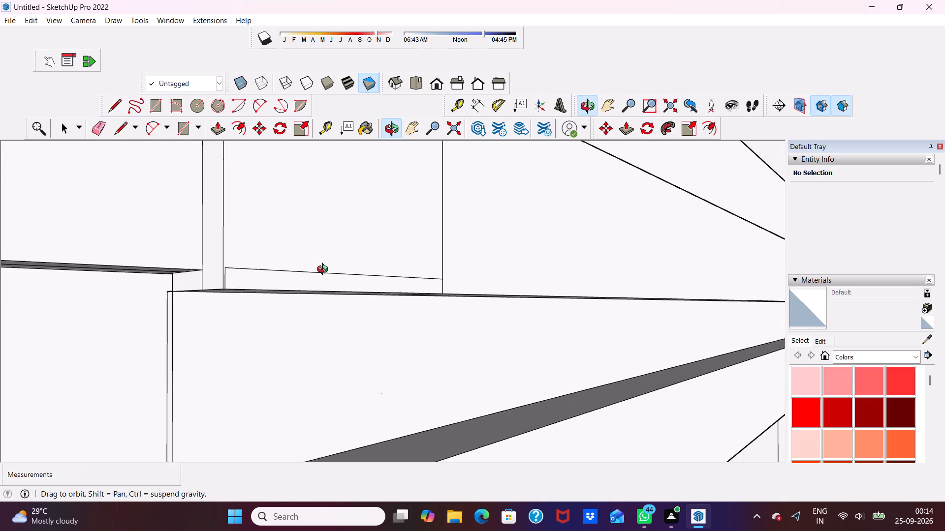
{"action": "middle_click_drag", "start_coordinate": [325, 270], "coordinate": [229, 330]}
{"action": "scroll", "coordinate": [233, 316], "scroll_direction": "up", "scroll_amount": 2}
{"action": "left_click", "coordinate": [251, 296]}
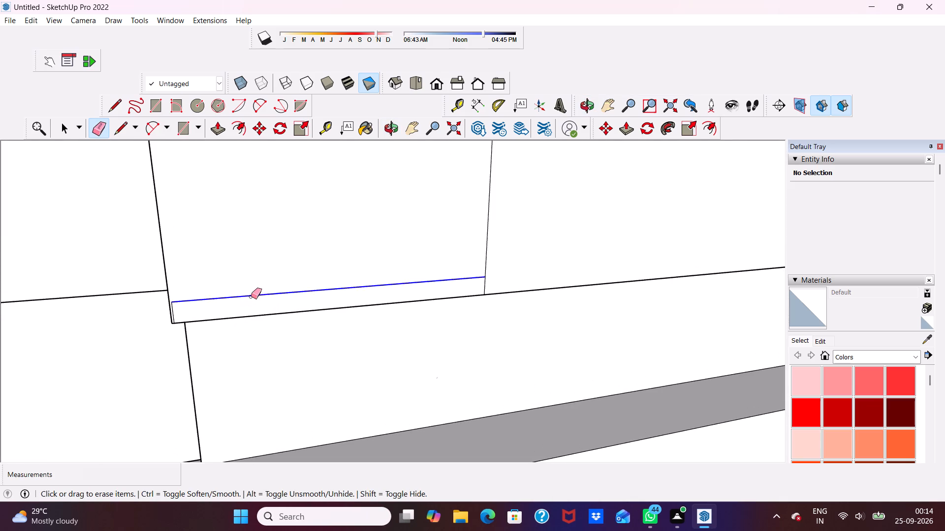
{"action": "scroll", "coordinate": [176, 314], "scroll_direction": "up", "scroll_amount": 1}
{"action": "left_click", "coordinate": [173, 314]}
{"action": "scroll", "coordinate": [173, 314], "scroll_direction": "down", "scroll_amount": 4}
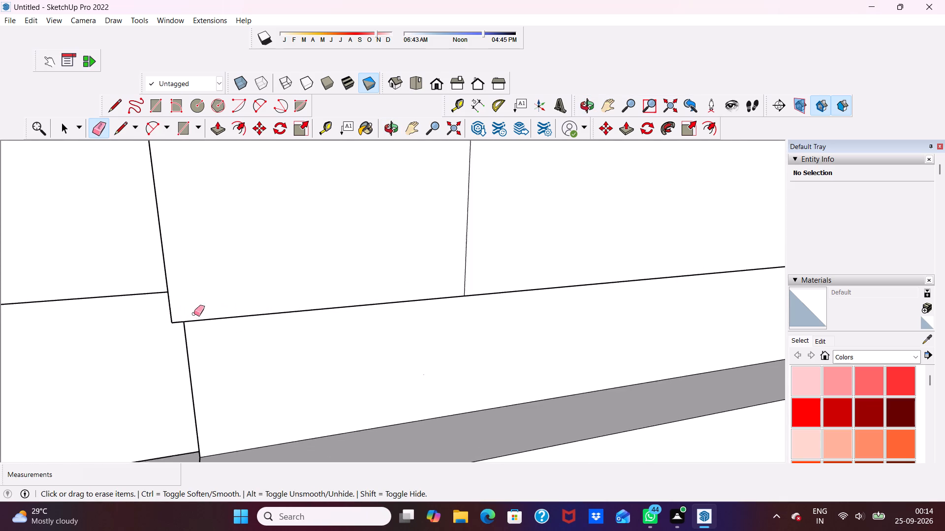
Erase the short seam crossing the underside of the balcony block above the recessed strip.
{"action": "middle_click_drag", "start_coordinate": [197, 314], "coordinate": [299, 143]}
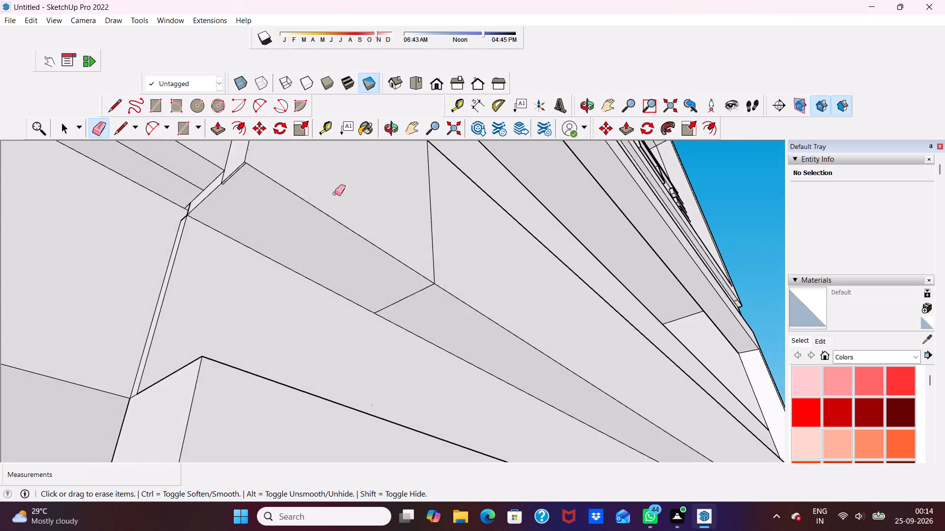
{"action": "scroll", "coordinate": [367, 246], "scroll_direction": "up", "scroll_amount": 2}
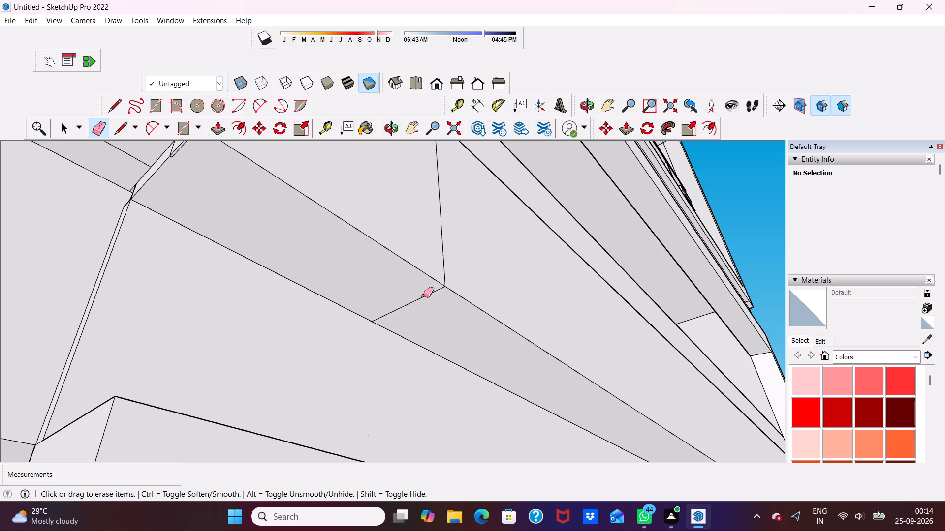
{"action": "left_click", "coordinate": [424, 295]}
Erase the short vertical seam on the end face at the base of the balcony block.
{"action": "scroll", "coordinate": [97, 295], "scroll_direction": "down", "scroll_amount": 3}
{"action": "middle_click_drag", "start_coordinate": [97, 295], "coordinate": [193, 354]}
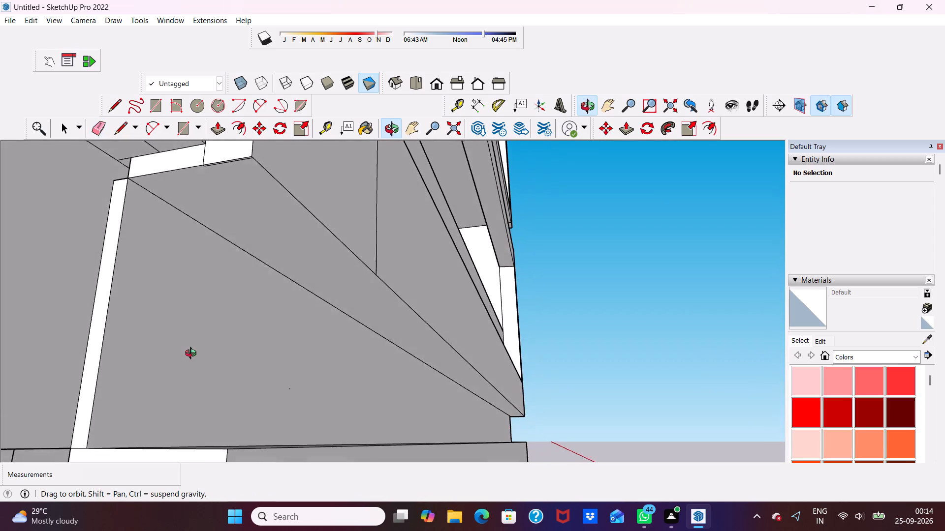
{"action": "middle_click_drag", "start_coordinate": [193, 354], "coordinate": [228, 397]}
{"action": "scroll", "coordinate": [258, 273], "scroll_direction": "up", "scroll_amount": 2}
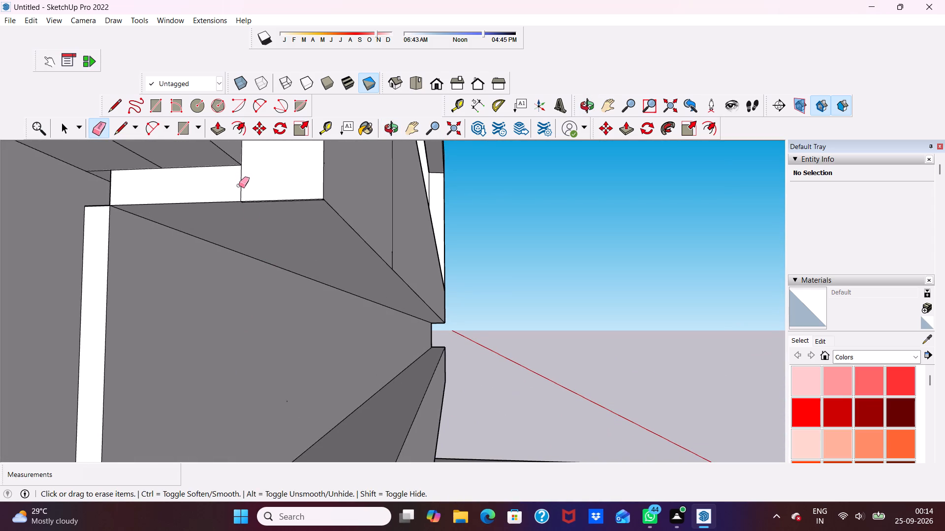
{"action": "left_click", "coordinate": [241, 184]}
Erase the vertical seam below the opening's corner on the balcony block's front face, including its leftover stub at the bottom edge.
{"action": "scroll", "coordinate": [219, 190], "scroll_direction": "down", "scroll_amount": 4}
{"action": "middle_click_drag", "start_coordinate": [218, 196], "coordinate": [363, 225]}
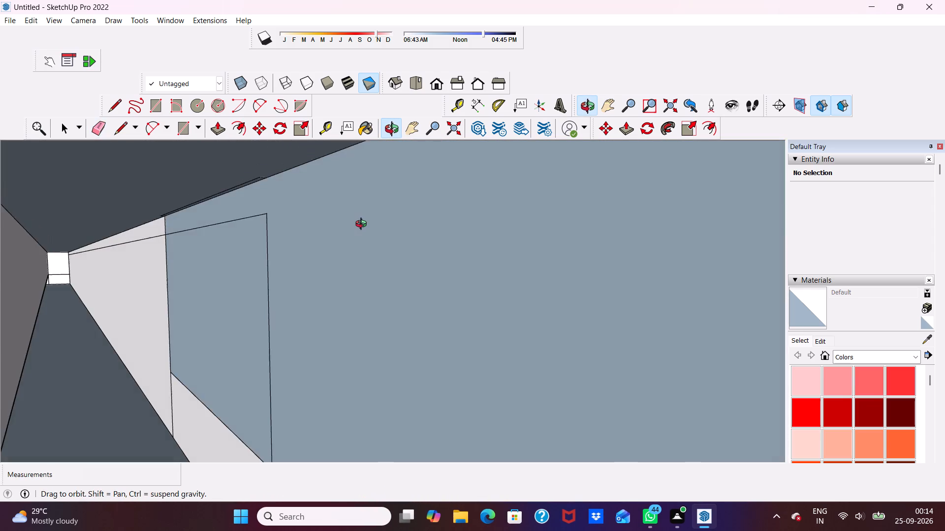
{"action": "middle_click_drag", "start_coordinate": [363, 225], "coordinate": [47, 254]}
{"action": "scroll", "coordinate": [236, 245], "scroll_direction": "up", "scroll_amount": 1}
{"action": "scroll", "coordinate": [384, 229], "scroll_direction": "down", "scroll_amount": 3}
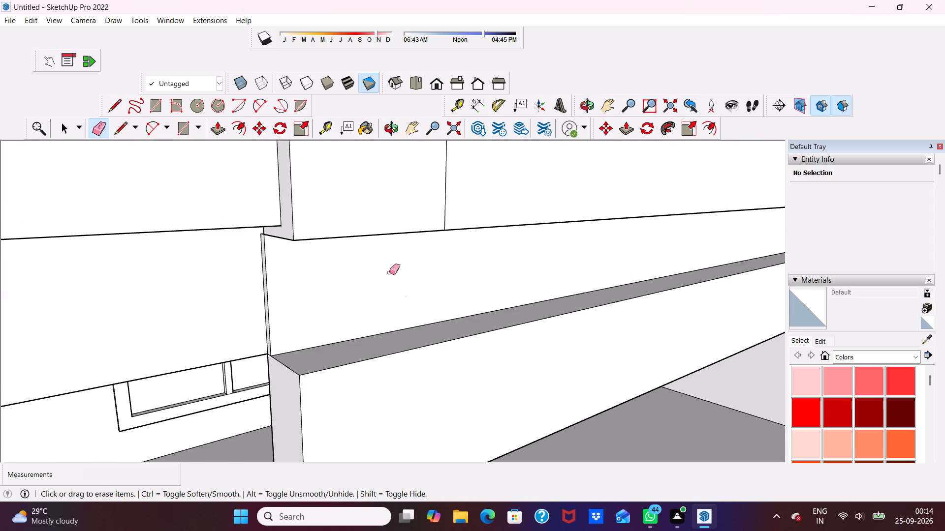
{"action": "scroll", "coordinate": [389, 272], "scroll_direction": "down", "scroll_amount": 17}
{"action": "scroll", "coordinate": [398, 209], "scroll_direction": "down", "scroll_amount": 5}
{"action": "middle_click_drag", "start_coordinate": [419, 223], "coordinate": [407, 214]}
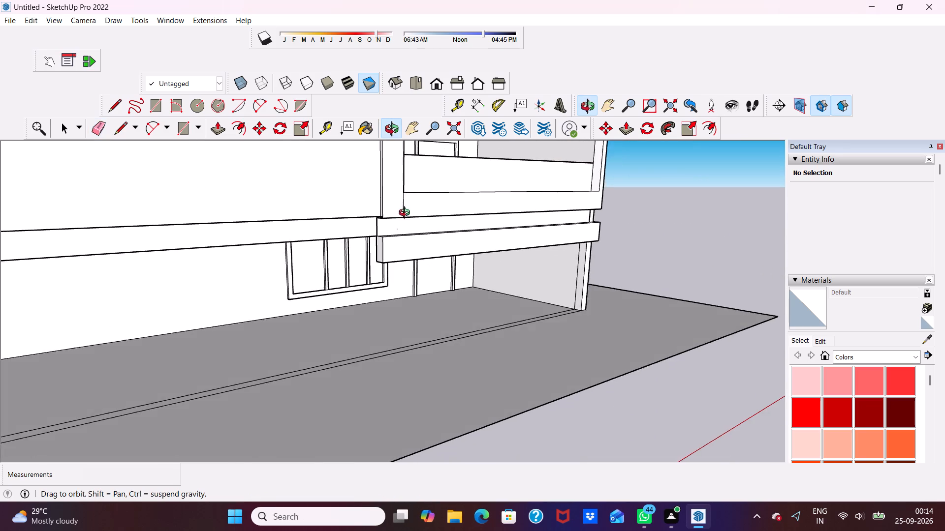
{"action": "middle_click_drag", "start_coordinate": [407, 214], "coordinate": [335, 216]}
{"action": "scroll", "coordinate": [331, 212], "scroll_direction": "up", "scroll_amount": 4}
{"action": "left_click", "coordinate": [333, 206]}
{"action": "scroll", "coordinate": [338, 200], "scroll_direction": "down", "scroll_amount": 4}
{"action": "scroll", "coordinate": [322, 212], "scroll_direction": "up", "scroll_amount": 17}
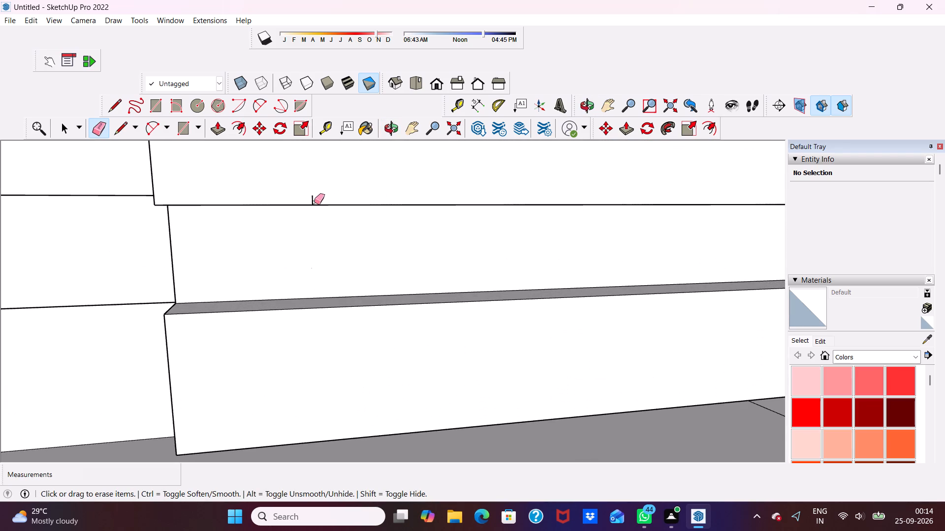
{"action": "left_click", "coordinate": [311, 200]}
{"action": "scroll", "coordinate": [314, 198], "scroll_direction": "down", "scroll_amount": 4}
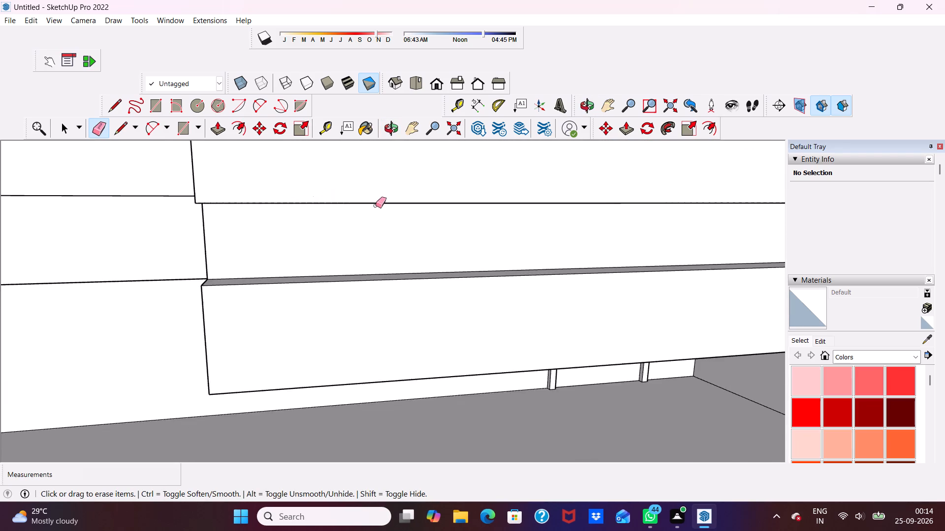
{"action": "scroll", "coordinate": [376, 206], "scroll_direction": "down", "scroll_amount": 5}
{"action": "left_click_drag", "start_coordinate": [369, 243], "coordinate": [349, 228]}
{"action": "key", "text": "space"}
Draw a rectangle about 1' by 11" on the recessed strip's front face, near its extended end below the balcony opening.
{"action": "scroll", "coordinate": [518, 196], "scroll_direction": "down", "scroll_amount": 16}
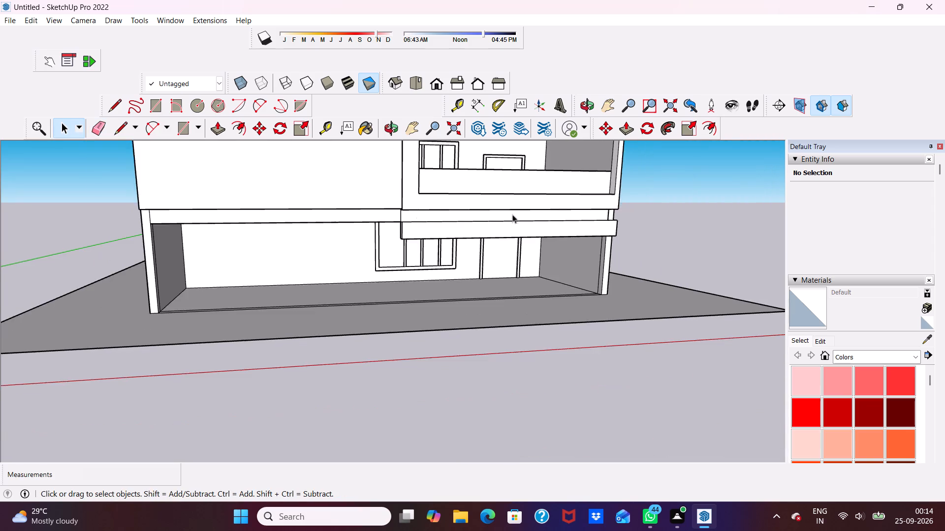
{"action": "middle_click_drag", "start_coordinate": [513, 217], "coordinate": [427, 246]}
{"action": "scroll", "coordinate": [427, 246], "scroll_direction": "up", "scroll_amount": 9}
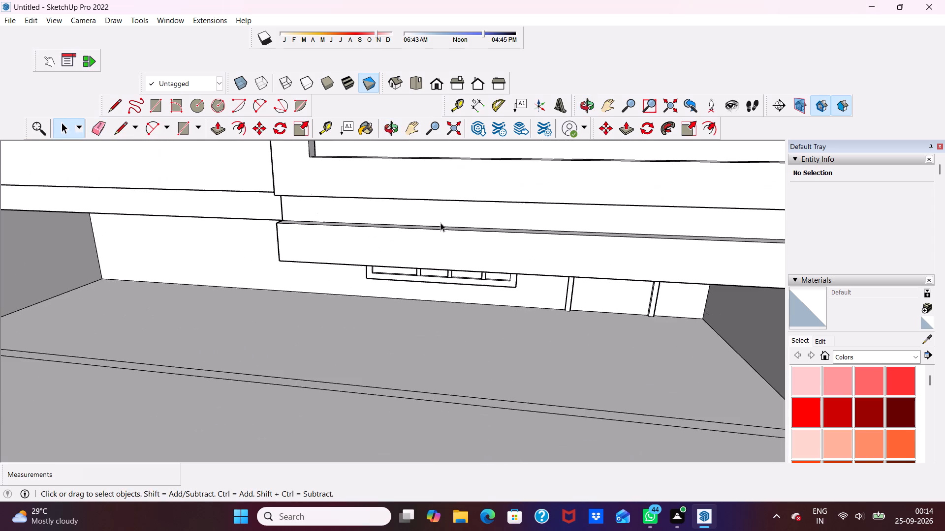
{"action": "middle_click_drag", "start_coordinate": [435, 226], "coordinate": [440, 181]}
{"action": "scroll", "coordinate": [427, 175], "scroll_direction": "up", "scroll_amount": 4}
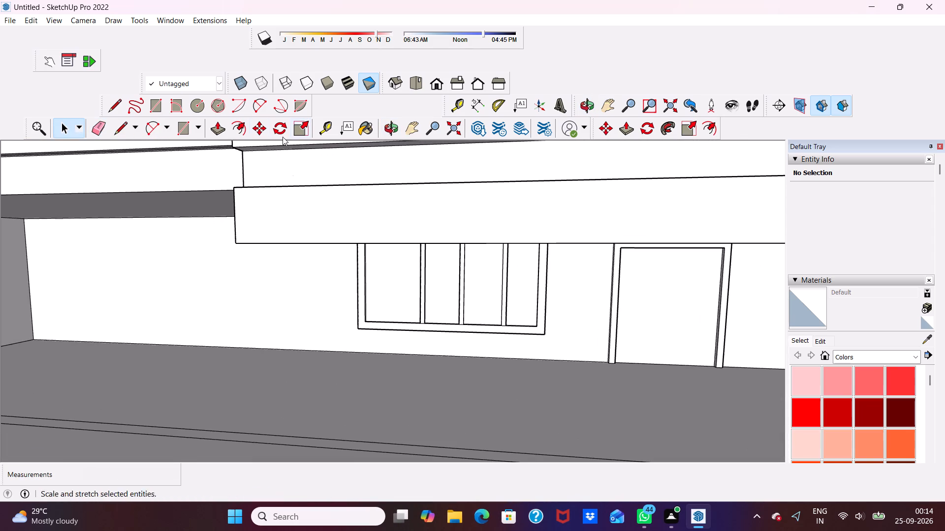
{"action": "left_click", "coordinate": [143, 103]}
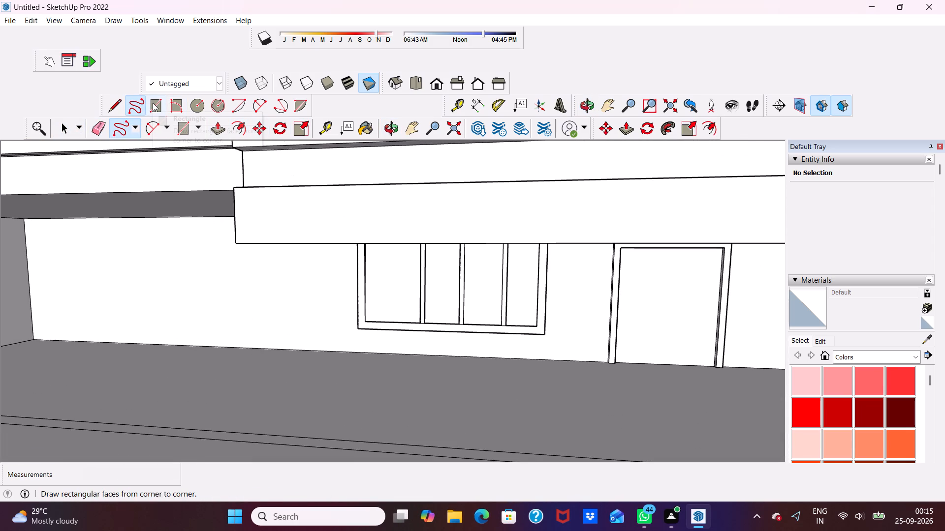
{"action": "left_click", "coordinate": [153, 103]}
{"action": "scroll", "coordinate": [213, 148], "scroll_direction": "up", "scroll_amount": 3}
{"action": "scroll", "coordinate": [297, 190], "scroll_direction": "up", "scroll_amount": 4}
{"action": "scroll", "coordinate": [258, 194], "scroll_direction": "down", "scroll_amount": 5}
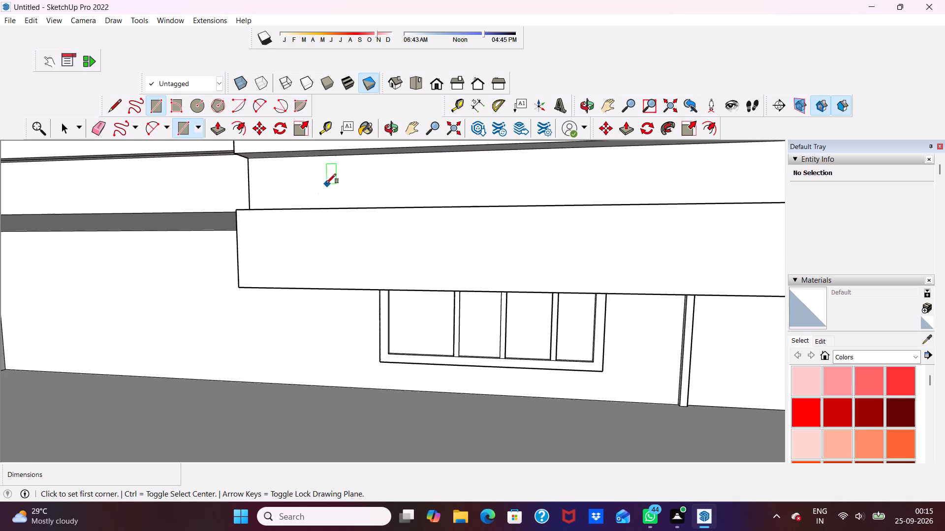
{"action": "scroll", "coordinate": [326, 183], "scroll_direction": "down", "scroll_amount": 2}
{"action": "scroll", "coordinate": [343, 189], "scroll_direction": "up", "scroll_amount": 1}
{"action": "scroll", "coordinate": [347, 201], "scroll_direction": "down", "scroll_amount": 2}
{"action": "scroll", "coordinate": [357, 221], "scroll_direction": "up", "scroll_amount": 1}
{"action": "scroll", "coordinate": [370, 237], "scroll_direction": "down", "scroll_amount": 16}
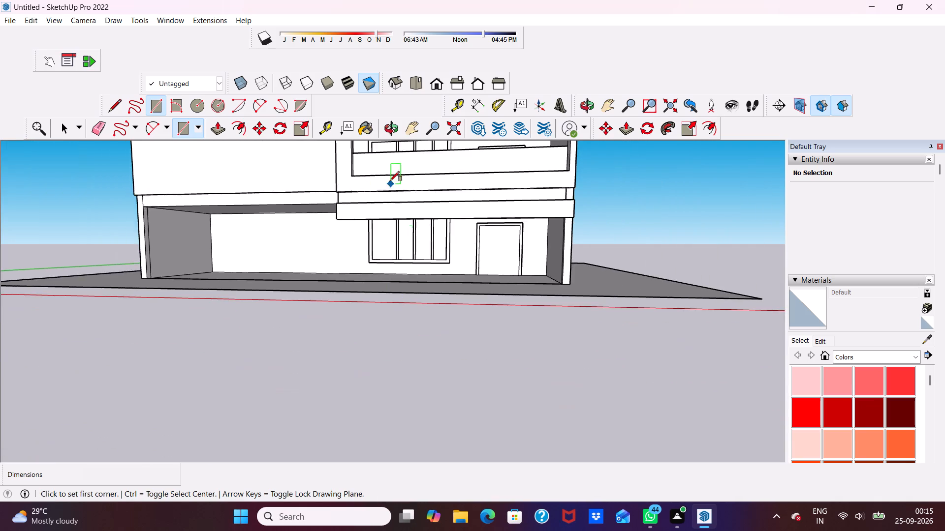
{"action": "scroll", "coordinate": [390, 181], "scroll_direction": "down", "scroll_amount": 2}
{"action": "scroll", "coordinate": [402, 213], "scroll_direction": "up", "scroll_amount": 3}
{"action": "scroll", "coordinate": [401, 207], "scroll_direction": "down", "scroll_amount": 4}
{"action": "scroll", "coordinate": [427, 173], "scroll_direction": "up", "scroll_amount": 2}
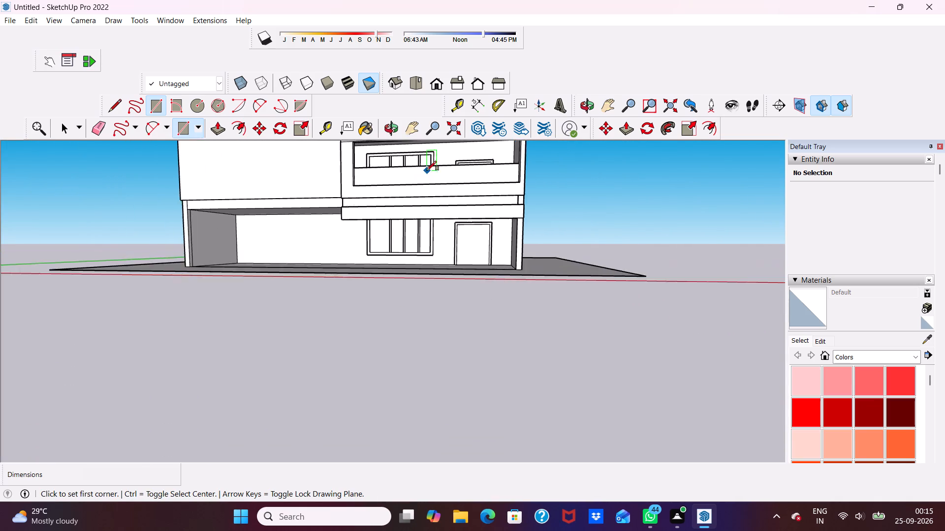
{"action": "scroll", "coordinate": [424, 182], "scroll_direction": "down", "scroll_amount": 7}
{"action": "scroll", "coordinate": [382, 217], "scroll_direction": "up", "scroll_amount": 6}
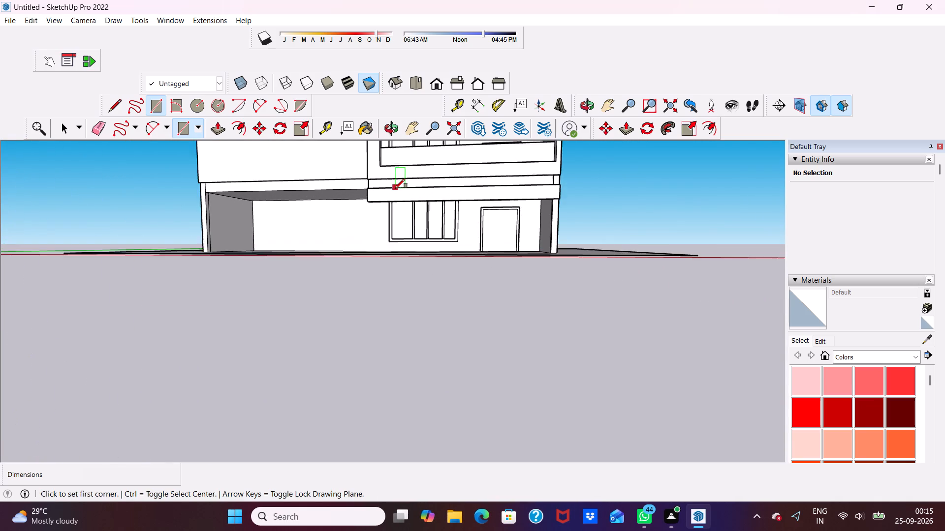
{"action": "scroll", "coordinate": [395, 188], "scroll_direction": "up", "scroll_amount": 3}
{"action": "scroll", "coordinate": [391, 191], "scroll_direction": "down", "scroll_amount": 8}
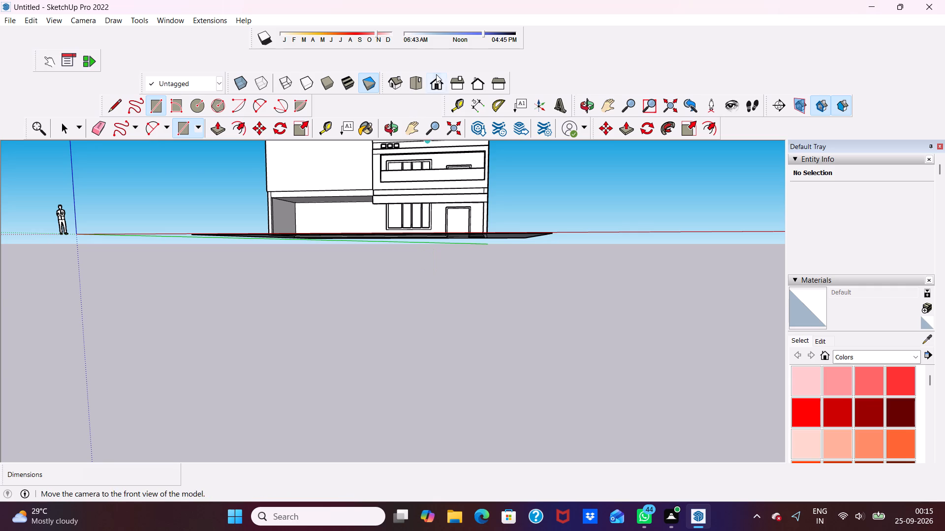
{"action": "left_click", "coordinate": [436, 74]}
{"action": "scroll", "coordinate": [483, 291], "scroll_direction": "up", "scroll_amount": 7}
{"action": "scroll", "coordinate": [435, 340], "scroll_direction": "up", "scroll_amount": 3}
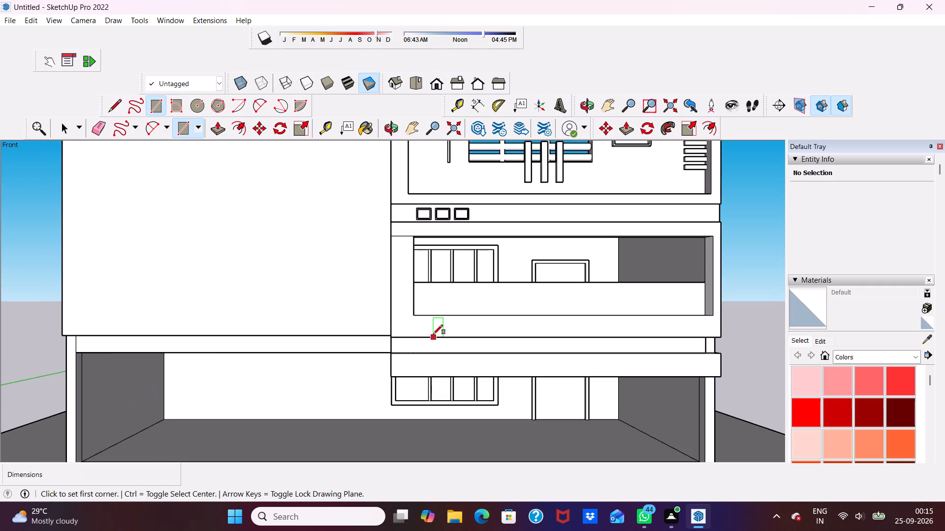
{"action": "scroll", "coordinate": [430, 336], "scroll_direction": "down", "scroll_amount": 1}
{"action": "scroll", "coordinate": [429, 356], "scroll_direction": "up", "scroll_amount": 7}
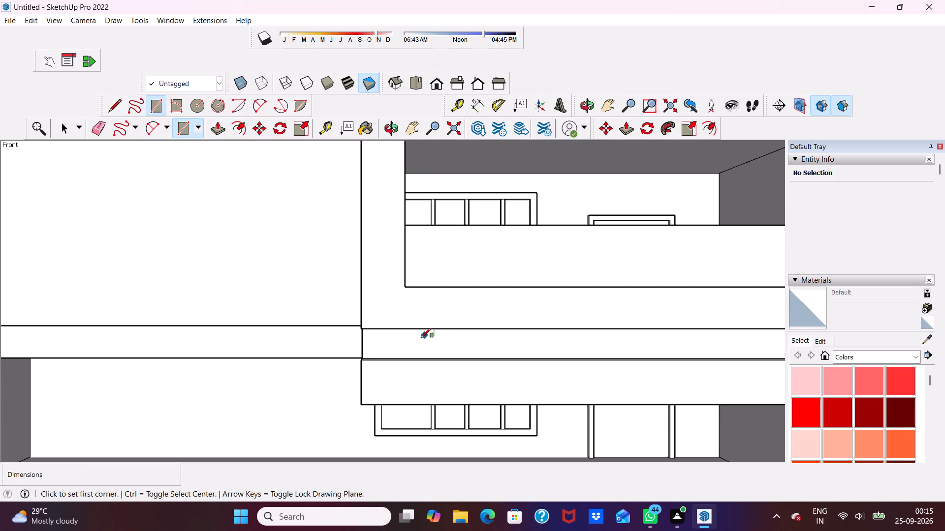
{"action": "scroll", "coordinate": [420, 343], "scroll_direction": "up", "scroll_amount": 4}
{"action": "middle_click_drag", "start_coordinate": [416, 332], "coordinate": [420, 311]}
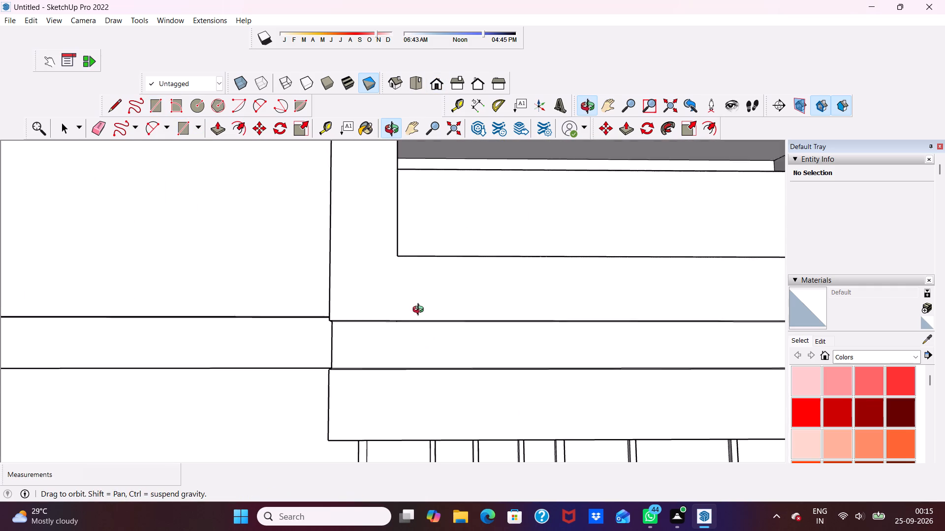
{"action": "middle_click_drag", "start_coordinate": [420, 311], "coordinate": [423, 293]}
{"action": "scroll", "coordinate": [423, 328], "scroll_direction": "up", "scroll_amount": 2}
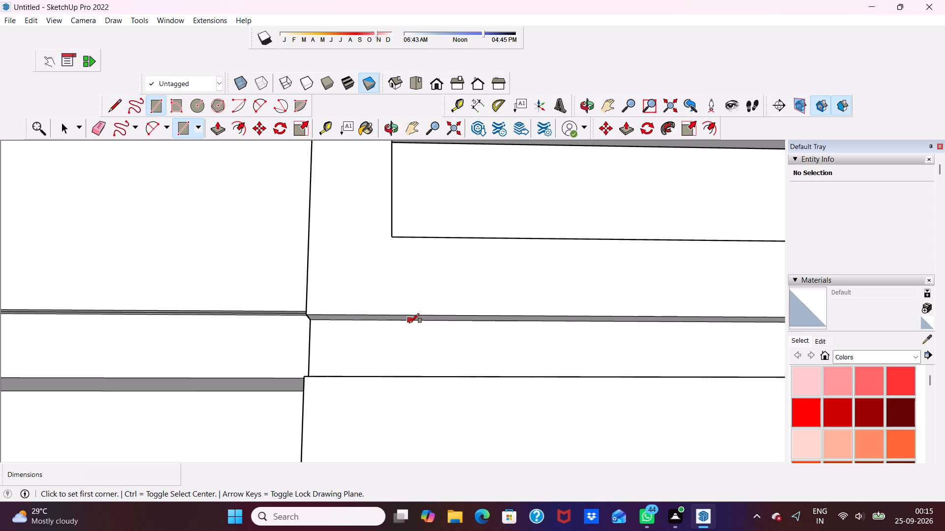
{"action": "left_click", "coordinate": [409, 328]}
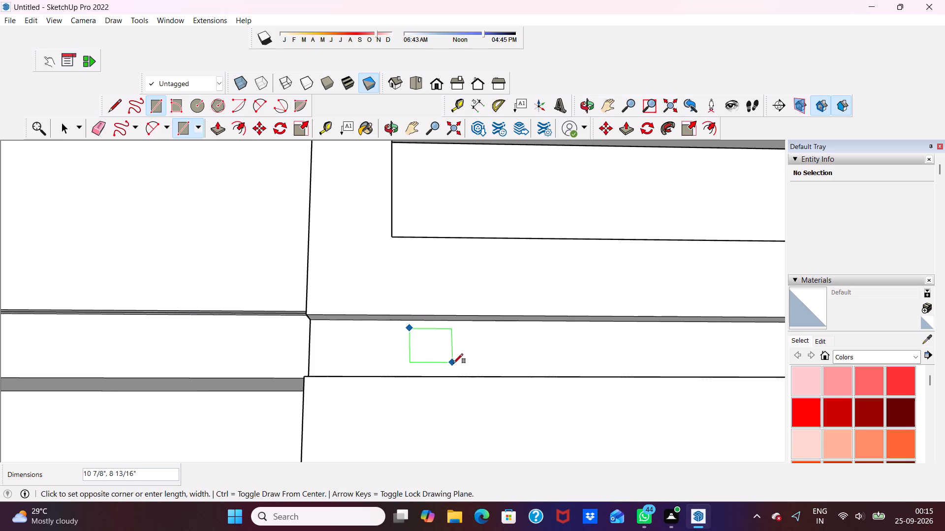
{"action": "left_click", "coordinate": [458, 371]}
{"action": "key", "text": "space"}
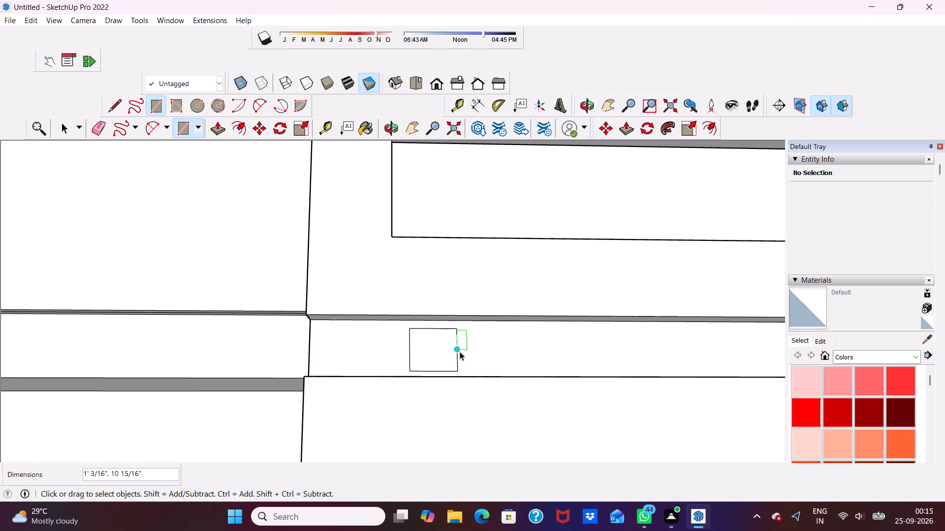
Copy the small rectangle twice along the recessed strip, forming a level row of three spaced rectangles.
{"action": "scroll", "coordinate": [459, 352], "scroll_direction": "down", "scroll_amount": 1}
{"action": "middle_click_drag", "start_coordinate": [459, 352], "coordinate": [443, 394]}
{"action": "scroll", "coordinate": [425, 346], "scroll_direction": "up", "scroll_amount": 1}
{"action": "double_click", "coordinate": [426, 346]}
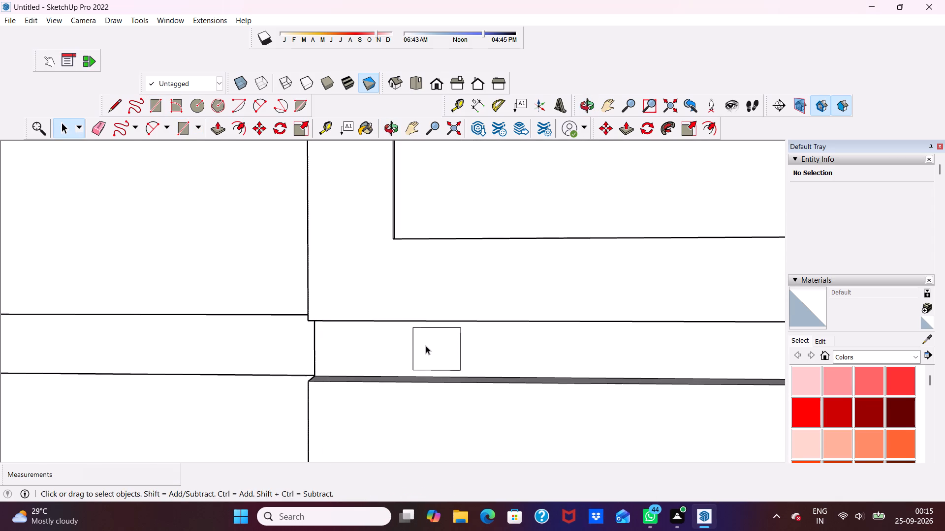
{"action": "left_click", "coordinate": [258, 131]}
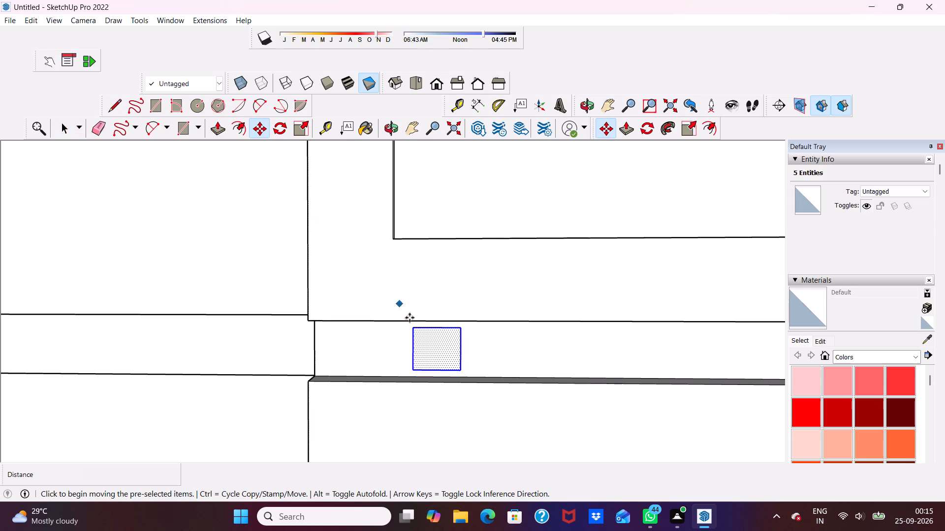
{"action": "left_click", "coordinate": [463, 348]}
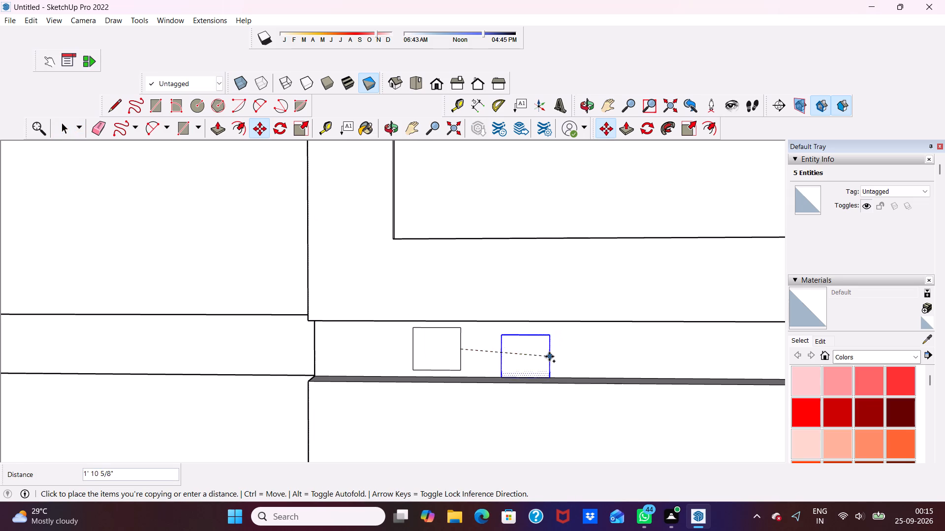
{"action": "left_click", "coordinate": [545, 352]}
{"action": "left_click", "coordinate": [548, 350]}
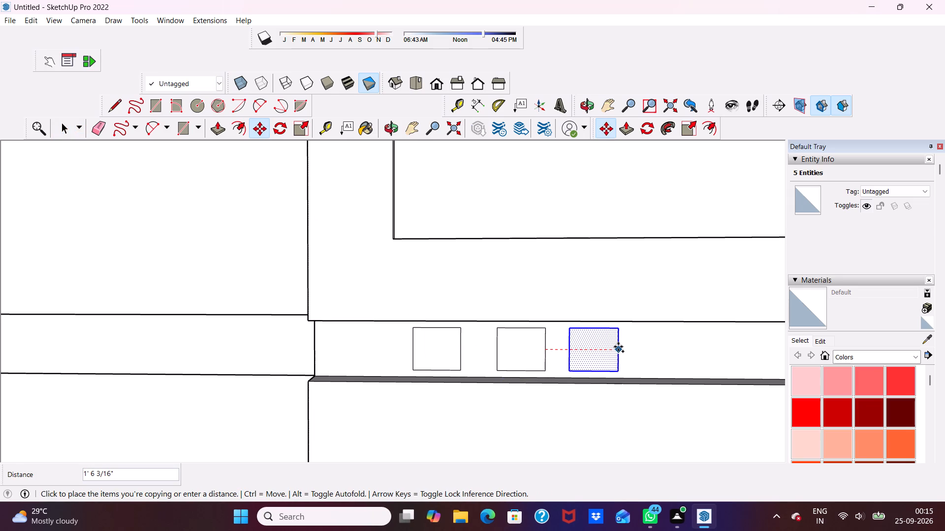
{"action": "left_click", "coordinate": [627, 345]}
{"action": "key", "text": "space"}
{"action": "key", "text": "space"}
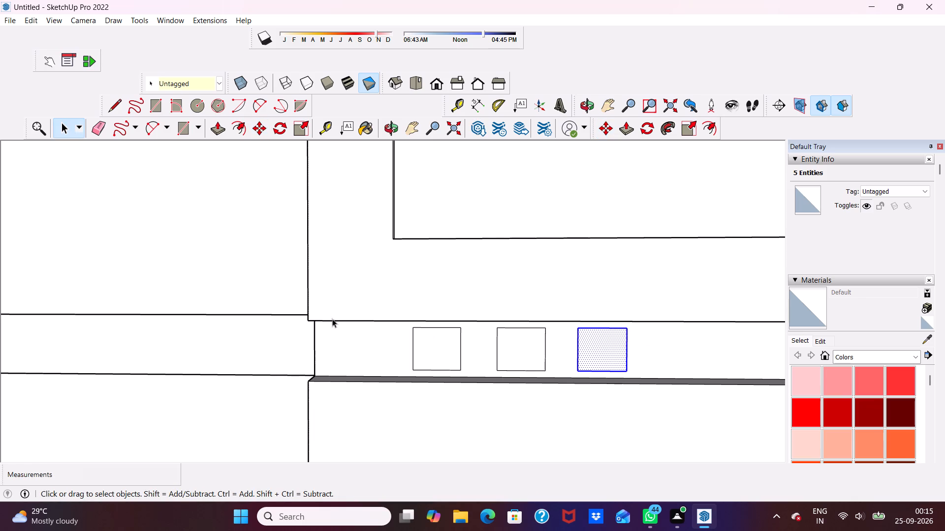
{"action": "scroll", "coordinate": [273, 272], "scroll_direction": "down", "scroll_amount": 9}
{"action": "scroll", "coordinate": [427, 364], "scroll_direction": "down", "scroll_amount": 1}
{"action": "scroll", "coordinate": [421, 364], "scroll_direction": "up", "scroll_amount": 1}
{"action": "scroll", "coordinate": [417, 365], "scroll_direction": "down", "scroll_amount": 1}
{"action": "scroll", "coordinate": [515, 301], "scroll_direction": "down", "scroll_amount": 7}
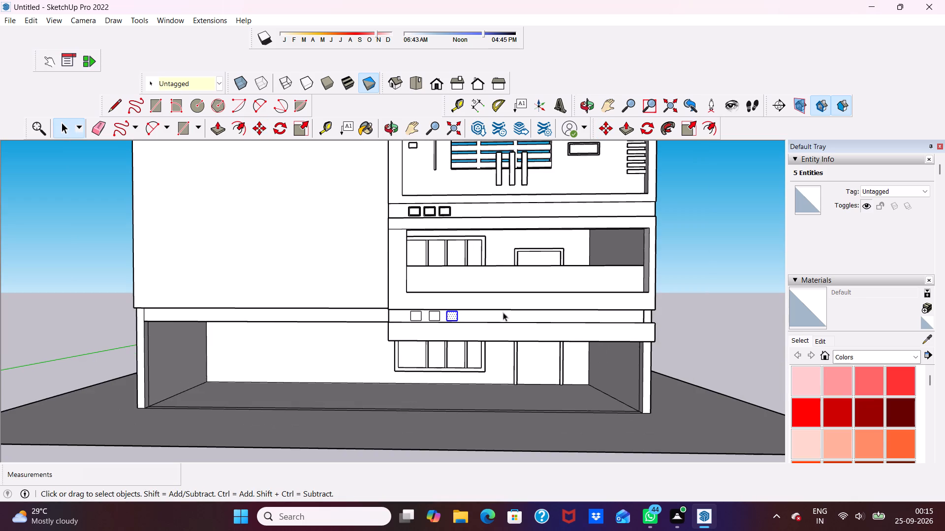
{"action": "left_click", "coordinate": [671, 283]}
{"action": "scroll", "coordinate": [539, 347], "scroll_direction": "up", "scroll_amount": 3}
{"action": "scroll", "coordinate": [363, 275], "scroll_direction": "up", "scroll_amount": 3}
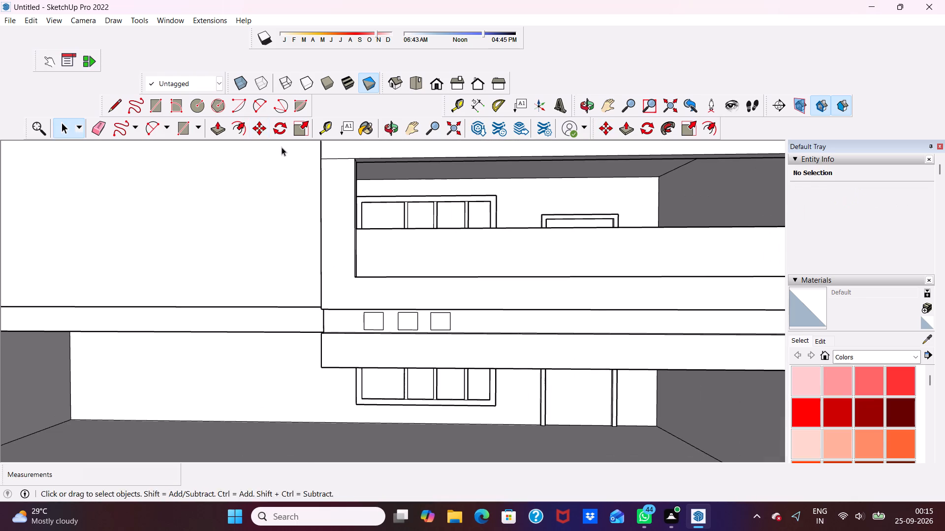
Offset the outlines of the three small rectangles on the recessed strip outward by about 1 7/8".
{"action": "left_click", "coordinate": [238, 127]}
{"action": "scroll", "coordinate": [331, 286], "scroll_direction": "up", "scroll_amount": 4}
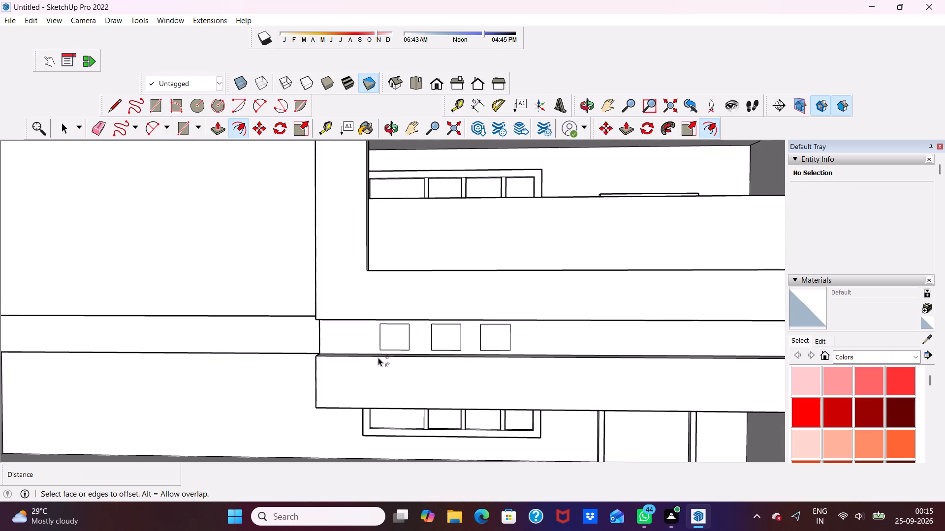
{"action": "left_click", "coordinate": [386, 339]}
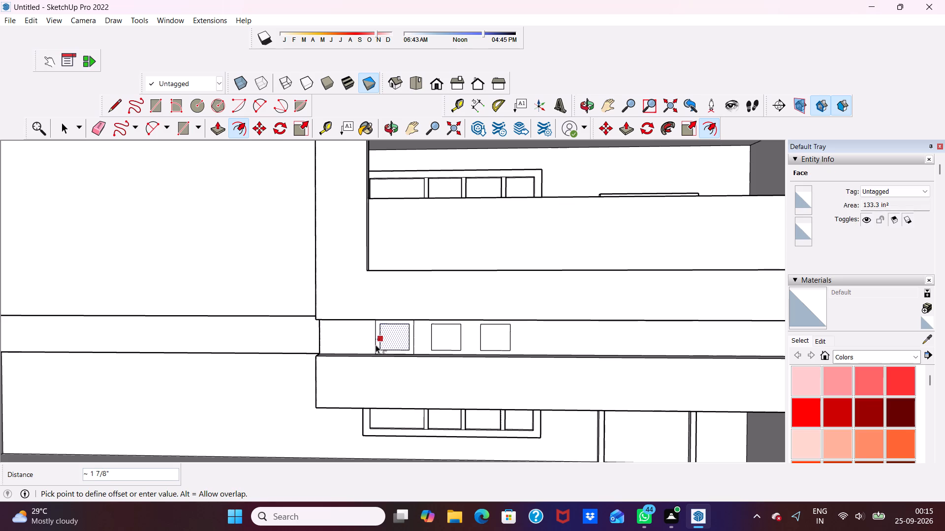
{"action": "left_click", "coordinate": [376, 345]}
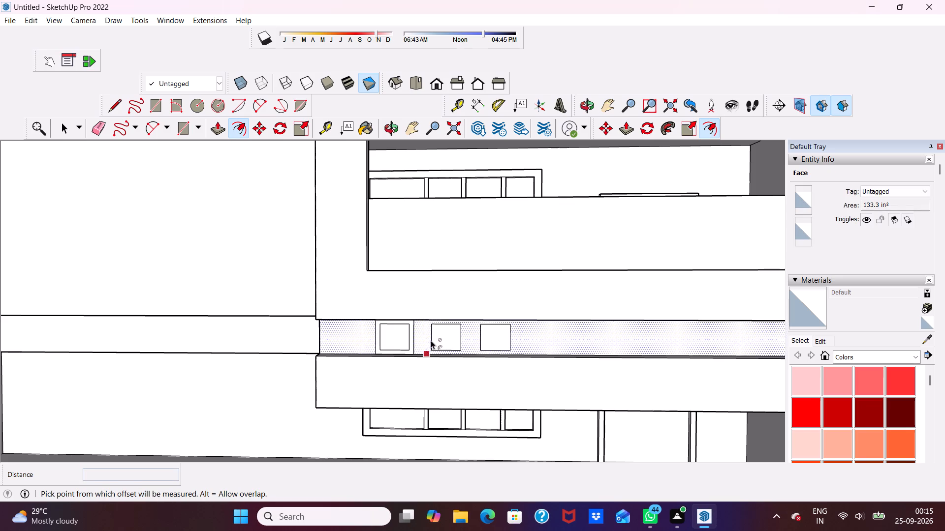
{"action": "left_click", "coordinate": [434, 338]}
{"action": "left_click", "coordinate": [426, 341]}
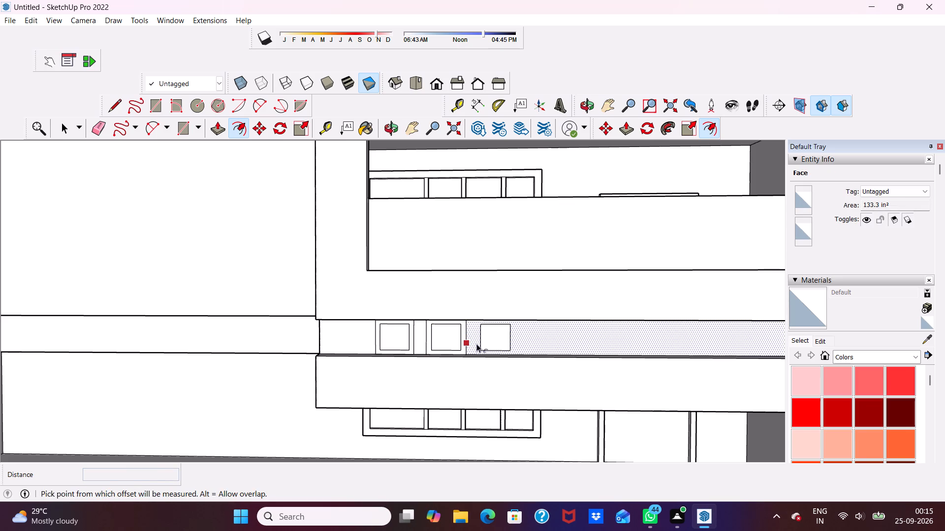
{"action": "scroll", "coordinate": [473, 336], "scroll_direction": "up", "scroll_amount": 7}
{"action": "left_click", "coordinate": [494, 354]}
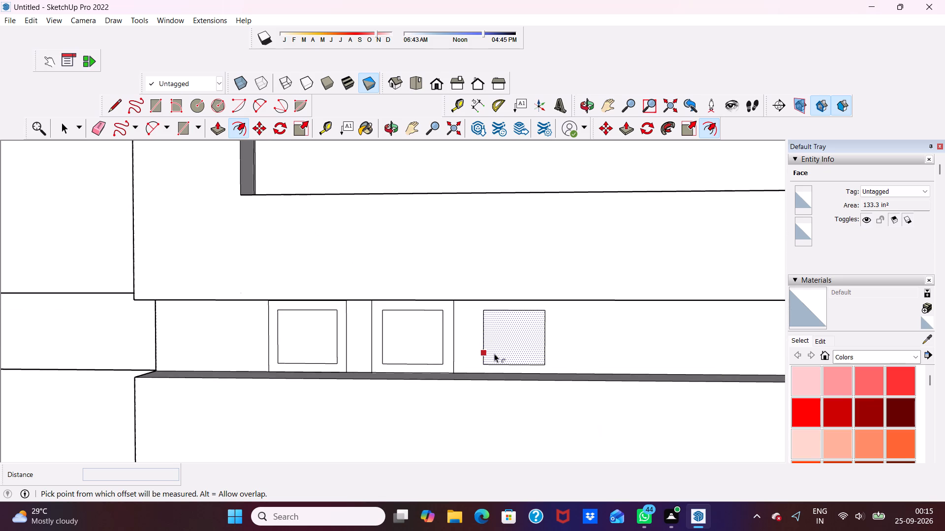
{"action": "left_click", "coordinate": [471, 368]}
{"action": "key", "text": "space"}
{"action": "key", "text": "space"}
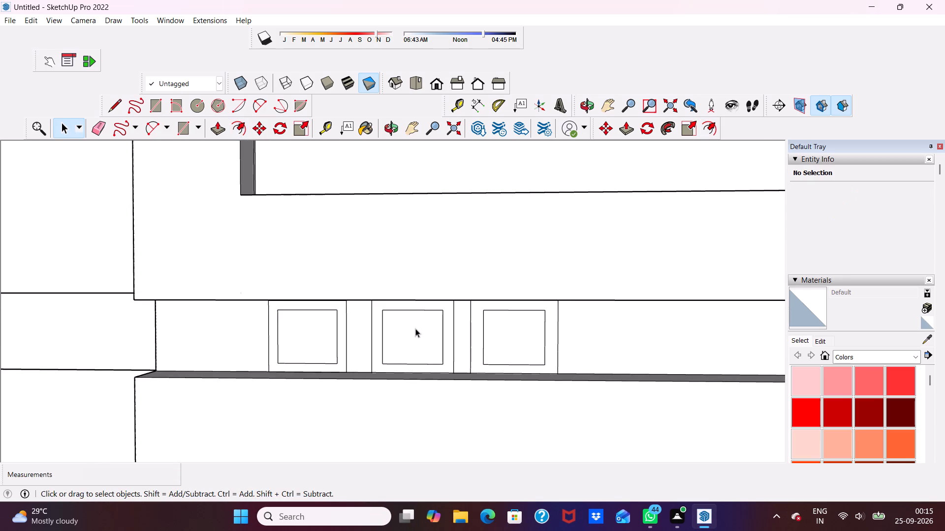
Push/Pull the frame borders around the three small rectangles outward by 3".
{"action": "left_click", "coordinate": [222, 129]}
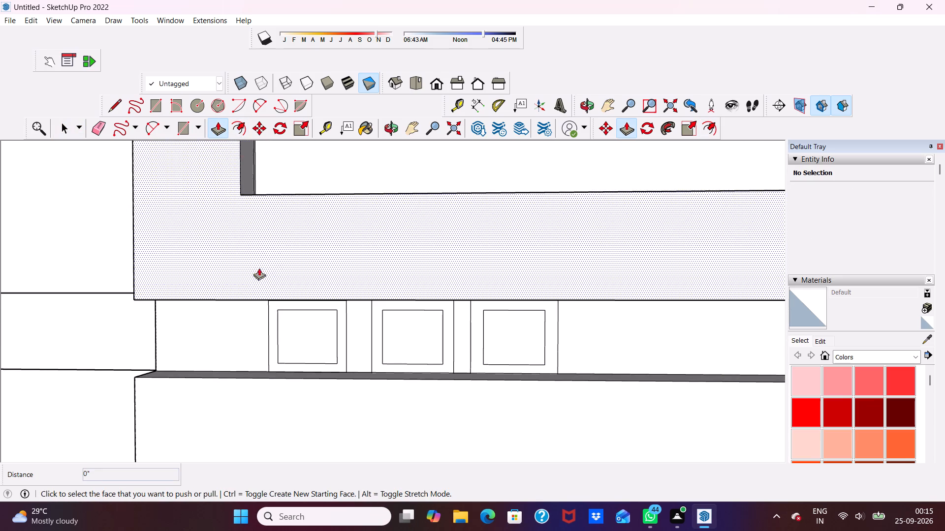
{"action": "scroll", "coordinate": [282, 328], "scroll_direction": "up", "scroll_amount": 4}
{"action": "left_click", "coordinate": [275, 355]}
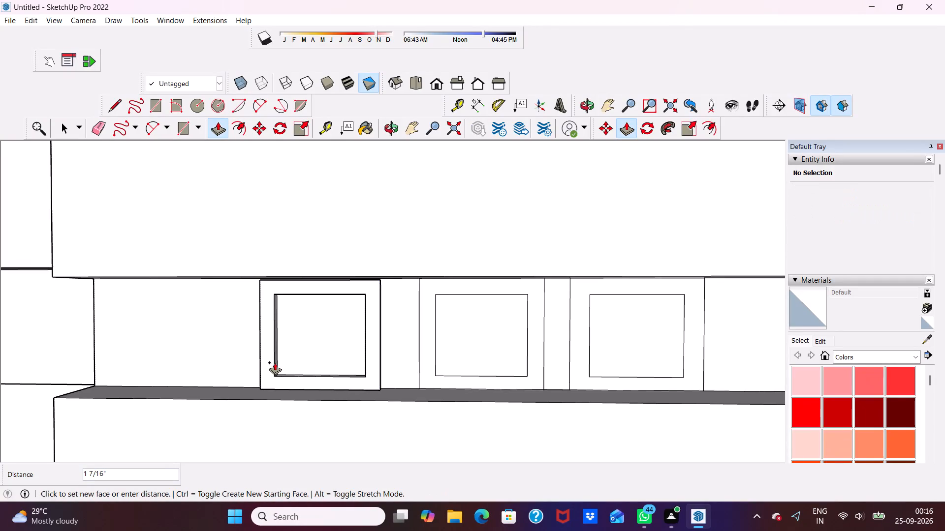
{"action": "key", "text": "3"}
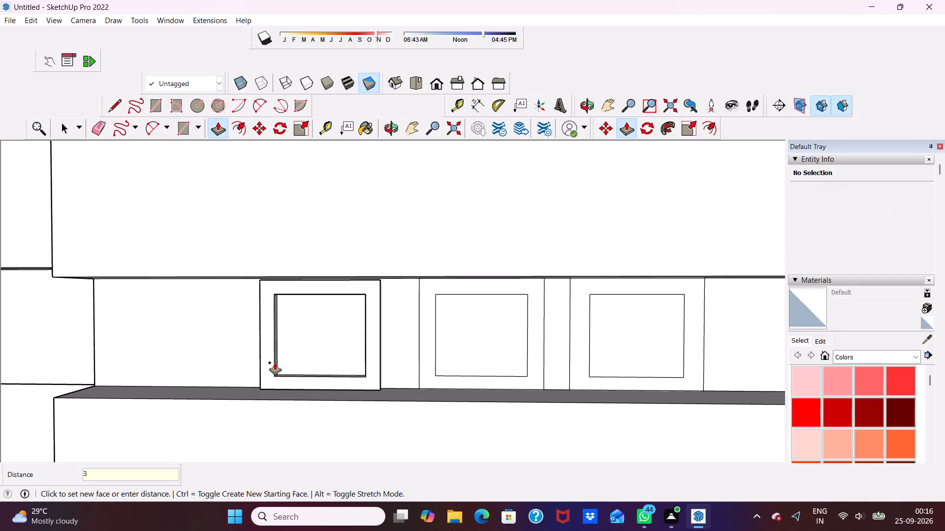
{"action": "key", "text": "shift+quotedbl"}
{"action": "key", "text": "Return"}
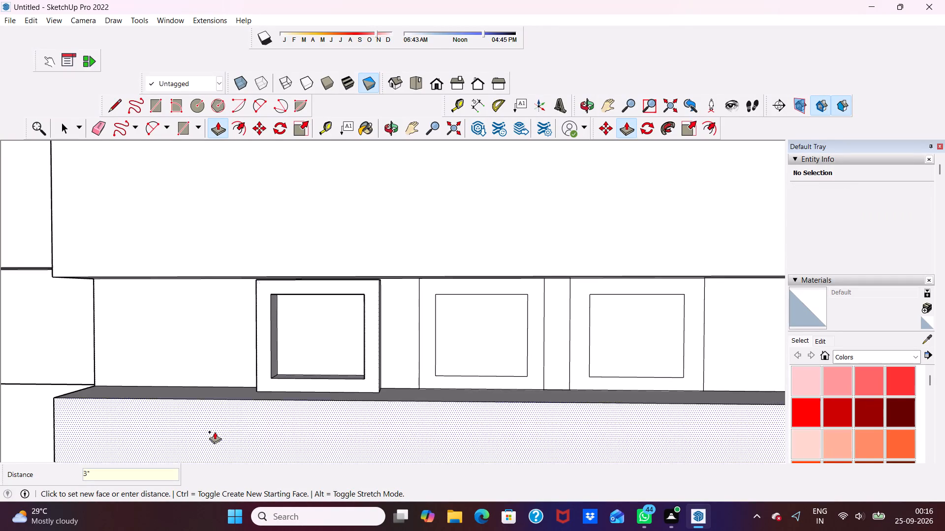
{"action": "scroll", "coordinate": [412, 337], "scroll_direction": "up", "scroll_amount": 2}
{"action": "left_click", "coordinate": [433, 319]}
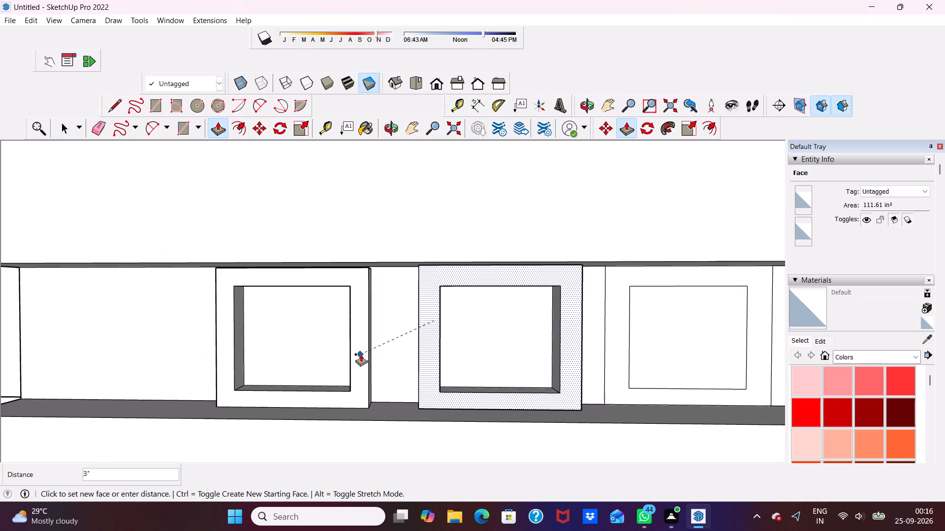
{"action": "left_click", "coordinate": [363, 349]}
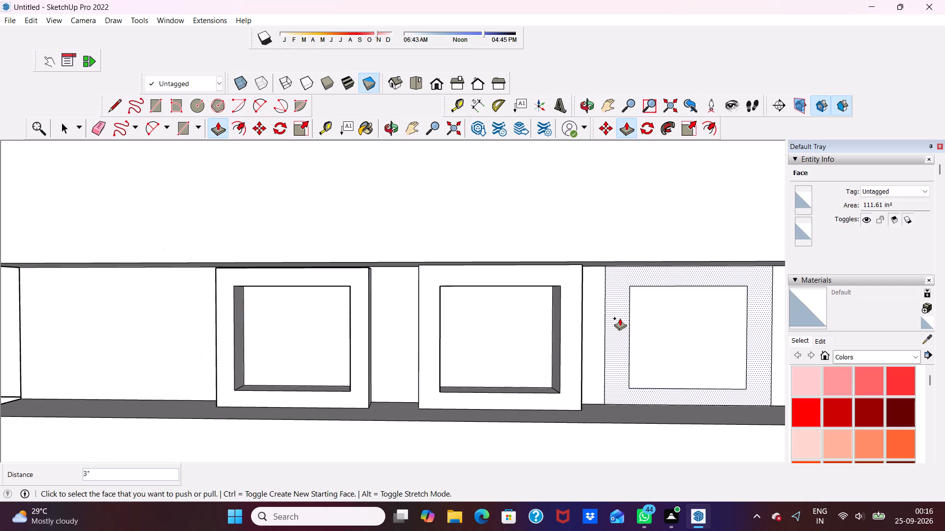
{"action": "left_click", "coordinate": [620, 317]}
{"action": "left_click", "coordinate": [566, 345]}
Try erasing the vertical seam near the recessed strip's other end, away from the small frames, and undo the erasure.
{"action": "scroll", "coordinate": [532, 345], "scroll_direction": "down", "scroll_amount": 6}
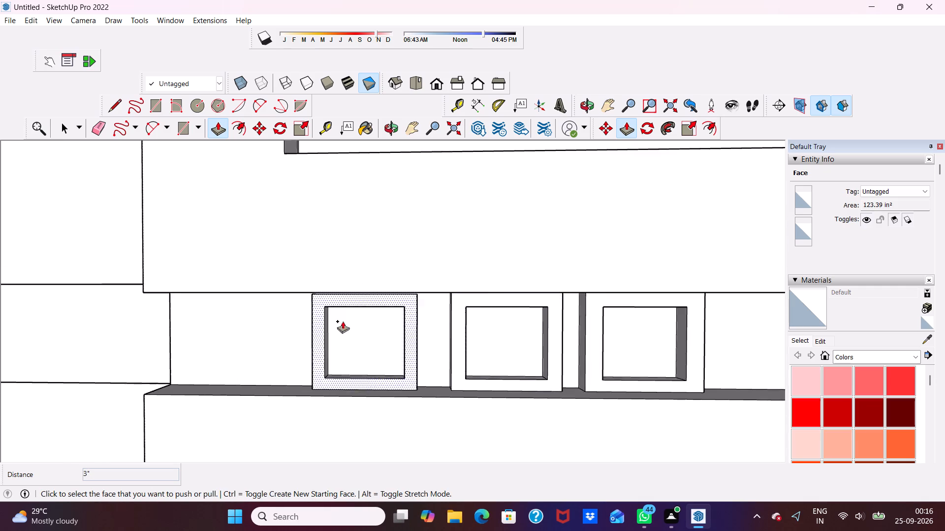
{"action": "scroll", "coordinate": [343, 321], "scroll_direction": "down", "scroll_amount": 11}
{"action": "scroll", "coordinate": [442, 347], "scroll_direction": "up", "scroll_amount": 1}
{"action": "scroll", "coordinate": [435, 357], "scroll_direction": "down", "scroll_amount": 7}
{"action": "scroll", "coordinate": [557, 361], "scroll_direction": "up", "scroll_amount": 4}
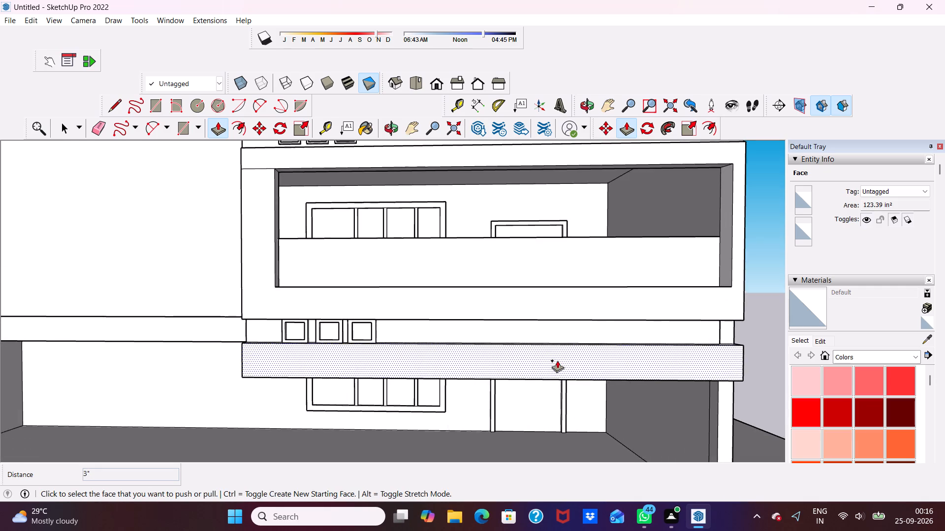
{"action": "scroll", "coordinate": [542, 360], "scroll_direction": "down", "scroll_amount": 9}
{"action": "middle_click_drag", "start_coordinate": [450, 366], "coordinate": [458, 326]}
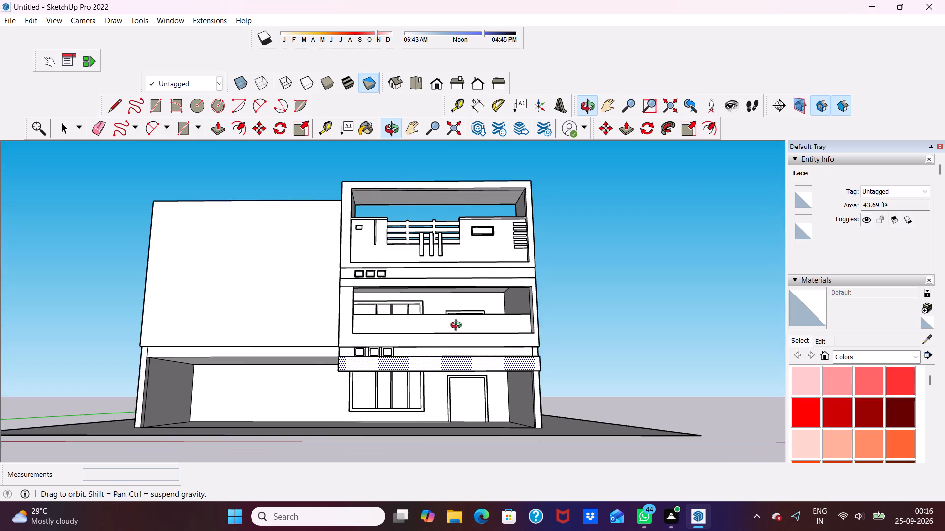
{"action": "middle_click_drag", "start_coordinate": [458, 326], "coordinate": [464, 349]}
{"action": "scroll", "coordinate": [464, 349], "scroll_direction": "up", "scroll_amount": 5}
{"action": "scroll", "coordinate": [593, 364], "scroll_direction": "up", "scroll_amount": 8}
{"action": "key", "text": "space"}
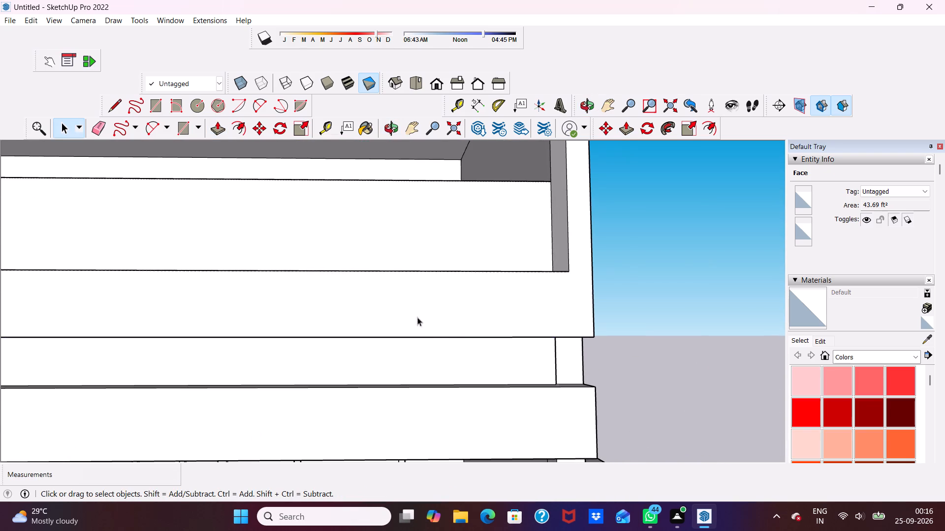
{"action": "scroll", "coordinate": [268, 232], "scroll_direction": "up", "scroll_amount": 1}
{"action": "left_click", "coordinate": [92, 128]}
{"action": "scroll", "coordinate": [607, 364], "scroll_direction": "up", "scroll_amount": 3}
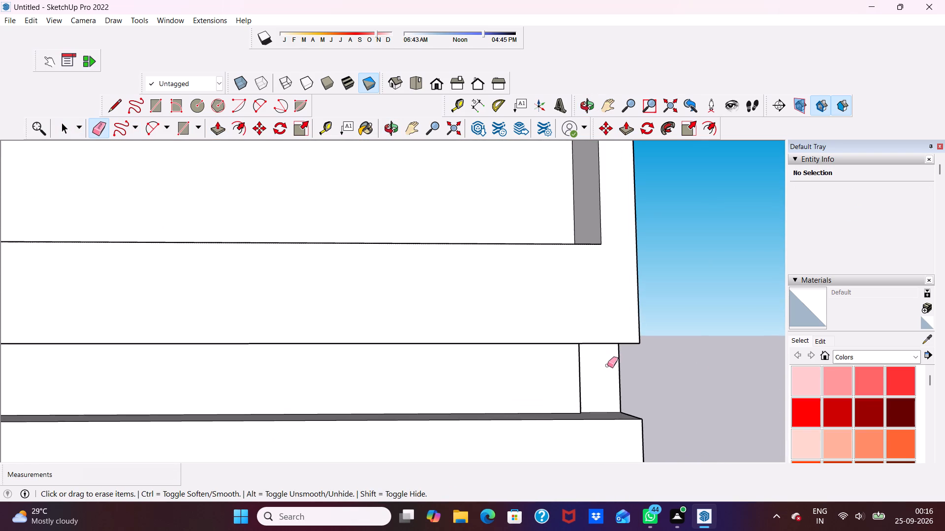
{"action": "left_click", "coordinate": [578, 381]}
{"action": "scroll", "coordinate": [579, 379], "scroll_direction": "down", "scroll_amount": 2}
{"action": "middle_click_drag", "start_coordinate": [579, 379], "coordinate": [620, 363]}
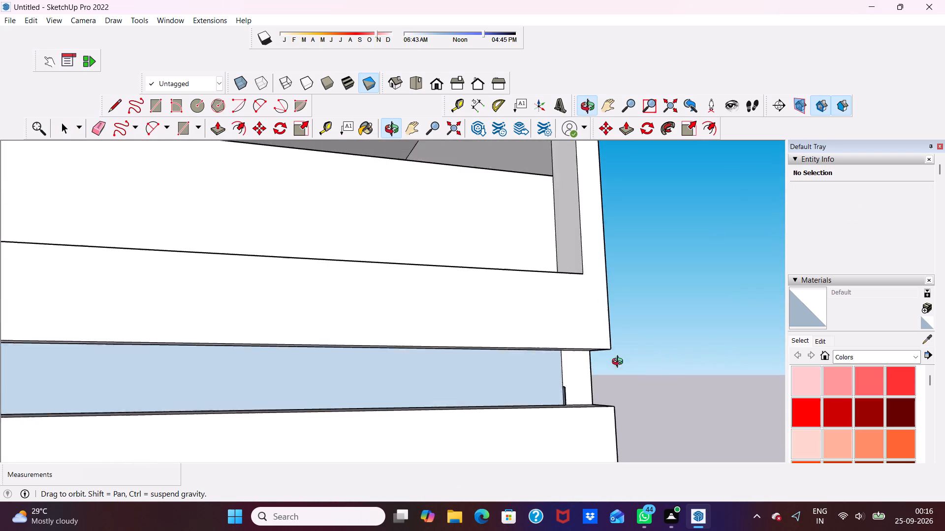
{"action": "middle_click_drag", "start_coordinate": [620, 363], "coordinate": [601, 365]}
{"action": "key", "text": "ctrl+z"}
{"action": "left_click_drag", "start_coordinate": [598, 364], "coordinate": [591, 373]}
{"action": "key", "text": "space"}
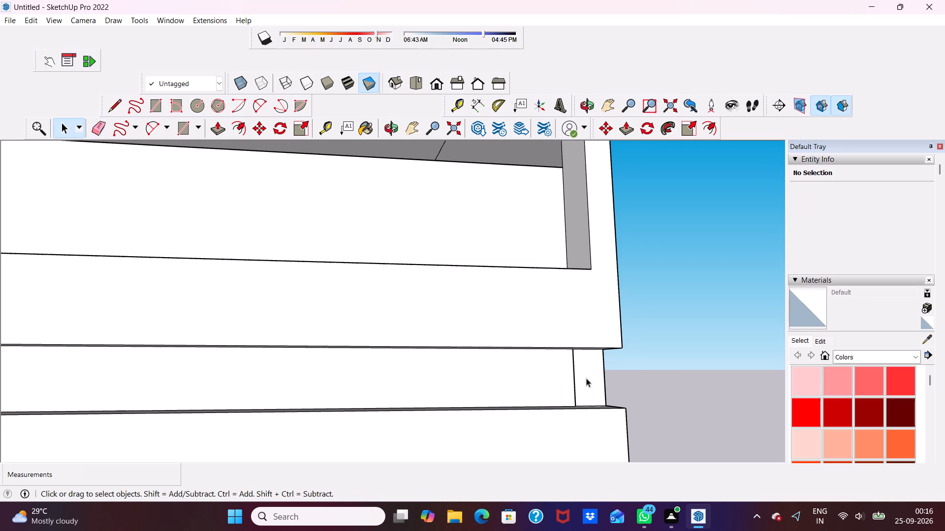
Erase the short horizontal edge across the narrow end face of the recessed strip below the balcony block.
{"action": "middle_click_drag", "start_coordinate": [586, 379], "coordinate": [360, 422]}
{"action": "scroll", "coordinate": [454, 449], "scroll_direction": "up", "scroll_amount": 3}
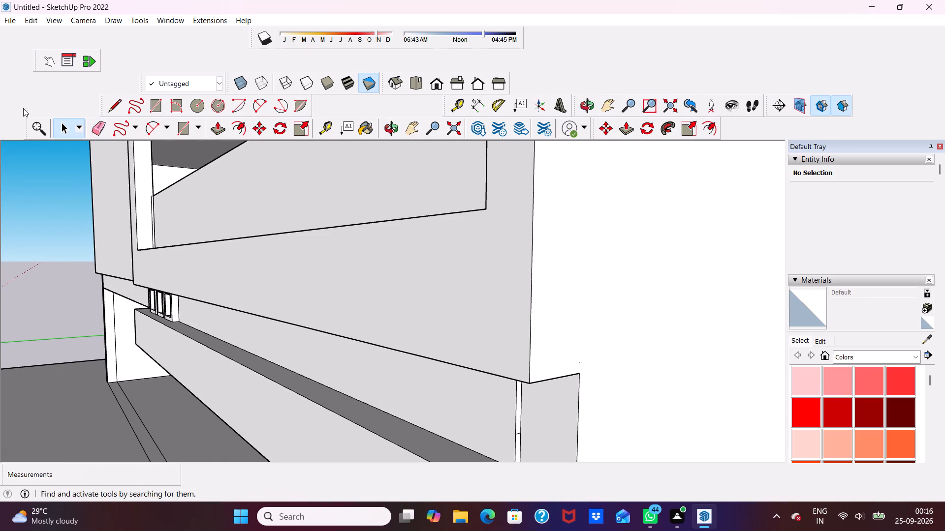
{"action": "left_click", "coordinate": [96, 126]}
{"action": "scroll", "coordinate": [538, 417], "scroll_direction": "up", "scroll_amount": 1}
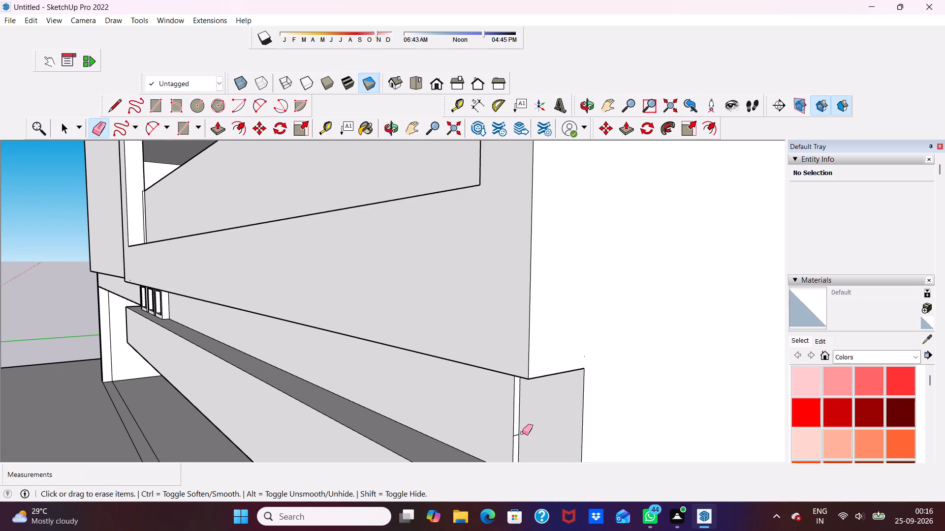
{"action": "left_click", "coordinate": [517, 436]}
Push/Pull the recessed strip's narrow end face 9" outward, flush with the building's side wall.
{"action": "left_click", "coordinate": [219, 131]}
{"action": "scroll", "coordinate": [545, 367], "scroll_direction": "down", "scroll_amount": 3}
{"action": "scroll", "coordinate": [531, 414], "scroll_direction": "up", "scroll_amount": 2}
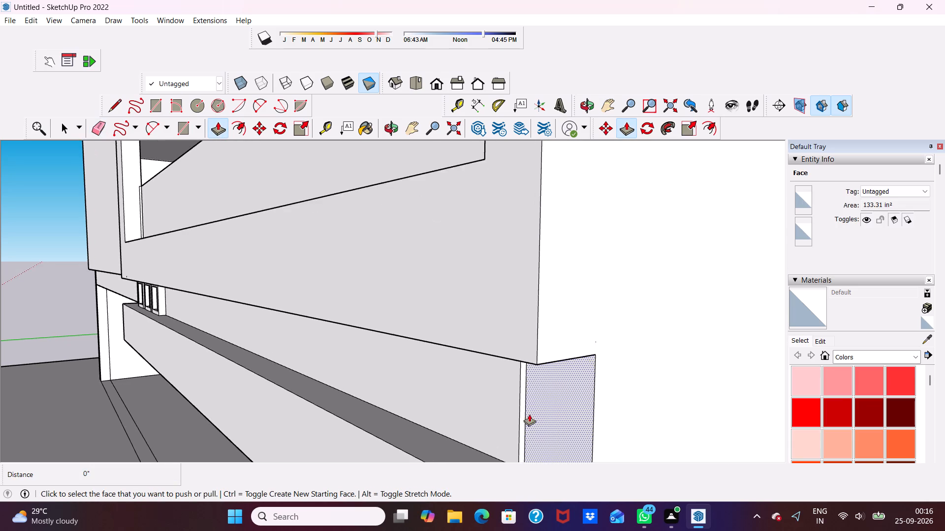
{"action": "scroll", "coordinate": [529, 414], "scroll_direction": "up", "scroll_amount": 4}
{"action": "left_click", "coordinate": [525, 416]}
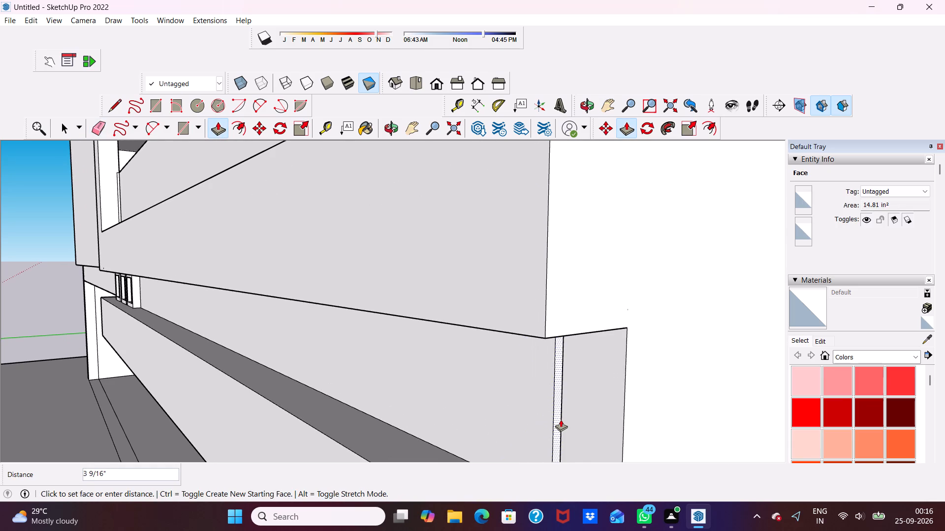
{"action": "left_click", "coordinate": [630, 404]}
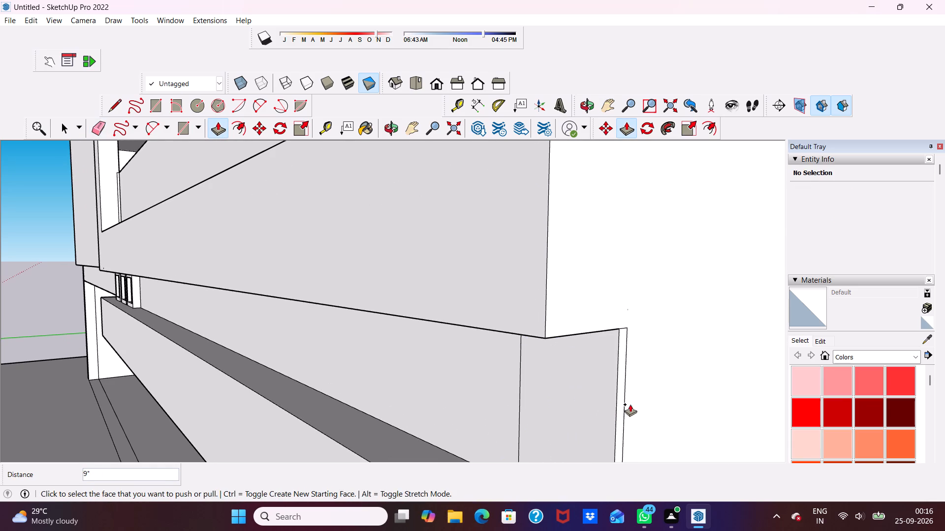
{"action": "key", "text": "space"}
Erase the vertical seam between the recessed strip's front face and its newly extended end.
{"action": "left_click", "coordinate": [97, 130]}
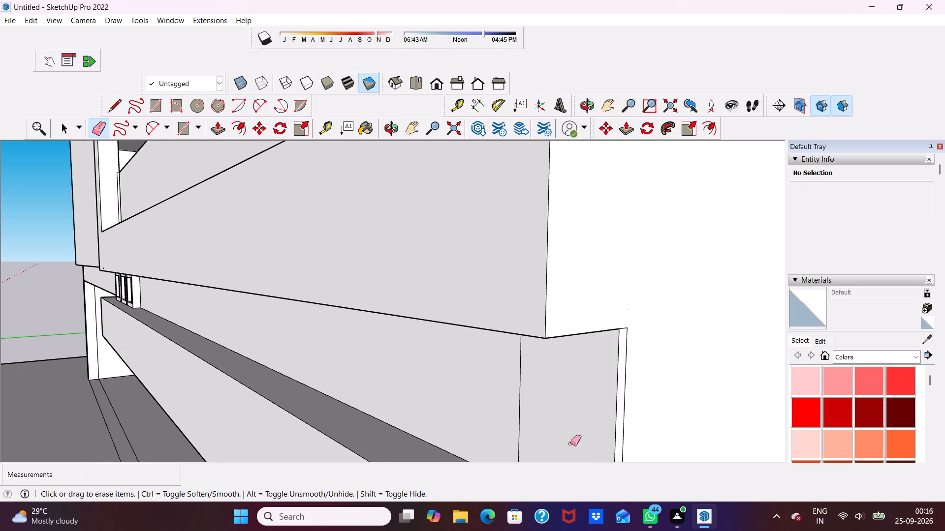
{"action": "left_click", "coordinate": [515, 409]}
{"action": "left_click", "coordinate": [518, 402]}
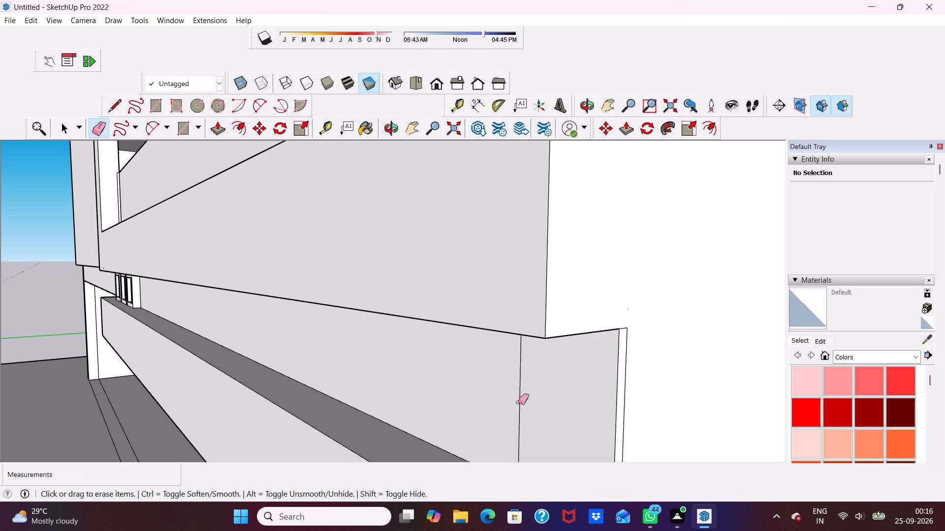
{"action": "left_click", "coordinate": [520, 399]}
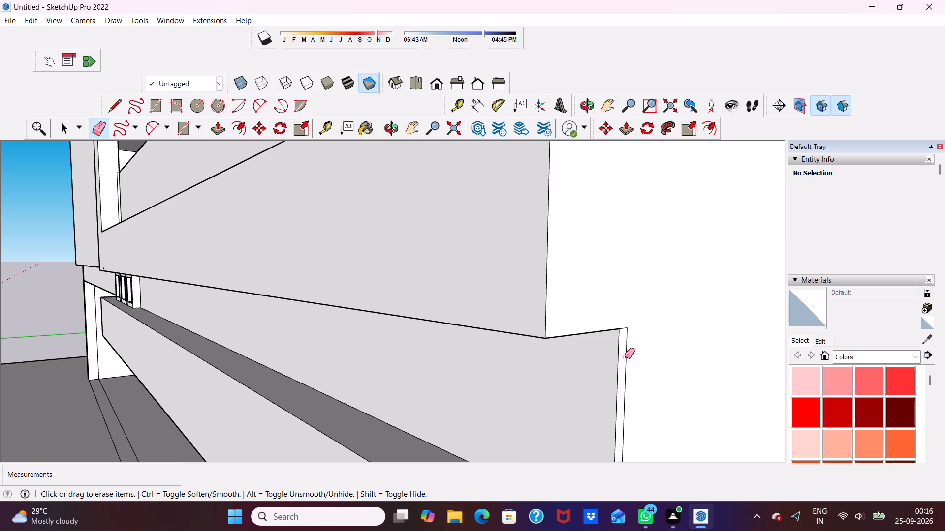
Erase the vertical edge between the strip's extended end and the side wall, including its leftover stub at the bottom.
{"action": "left_click", "coordinate": [625, 356]}
{"action": "left_click", "coordinate": [629, 356]}
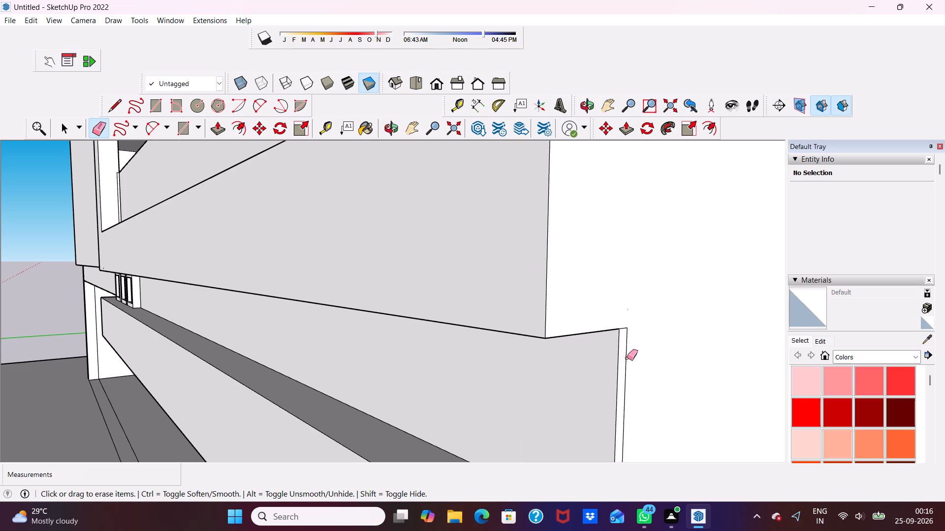
{"action": "left_click", "coordinate": [627, 358]}
{"action": "left_click", "coordinate": [624, 328]}
{"action": "scroll", "coordinate": [583, 303], "scroll_direction": "down", "scroll_amount": 3}
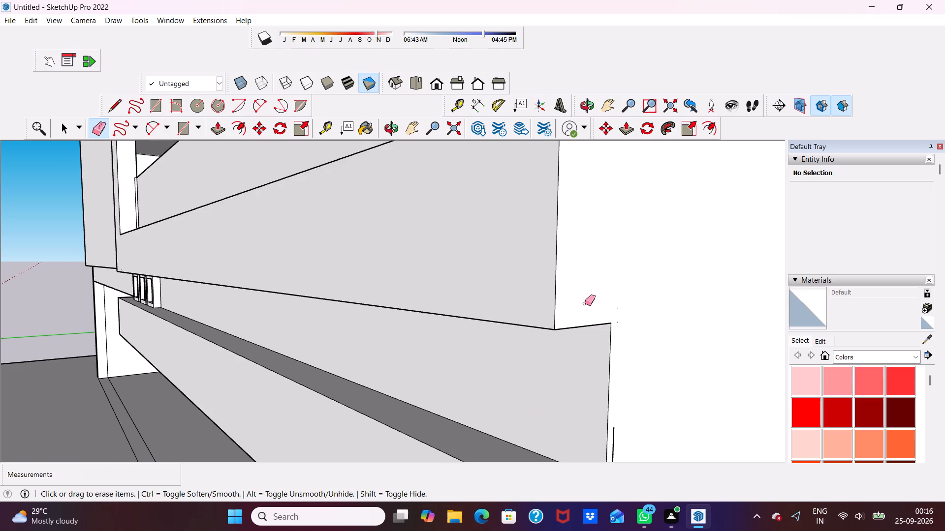
{"action": "scroll", "coordinate": [585, 303], "scroll_direction": "down", "scroll_amount": 6}
{"action": "scroll", "coordinate": [598, 426], "scroll_direction": "up", "scroll_amount": 2}
{"action": "left_click", "coordinate": [604, 415]}
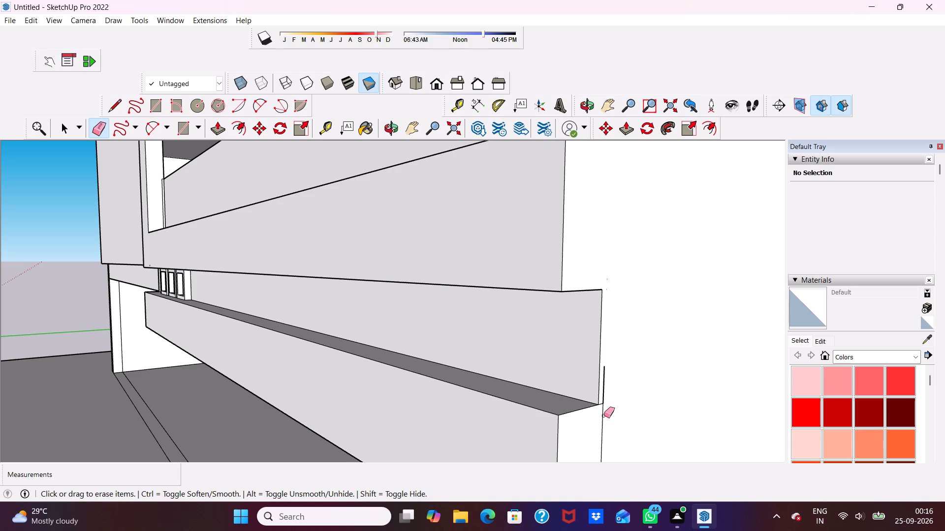
{"action": "left_click", "coordinate": [604, 394]}
Erase the vertical seam where the lower projecting band's end face meets the building's side wall.
{"action": "scroll", "coordinate": [602, 427], "scroll_direction": "up", "scroll_amount": 3}
{"action": "scroll", "coordinate": [586, 400], "scroll_direction": "down", "scroll_amount": 8}
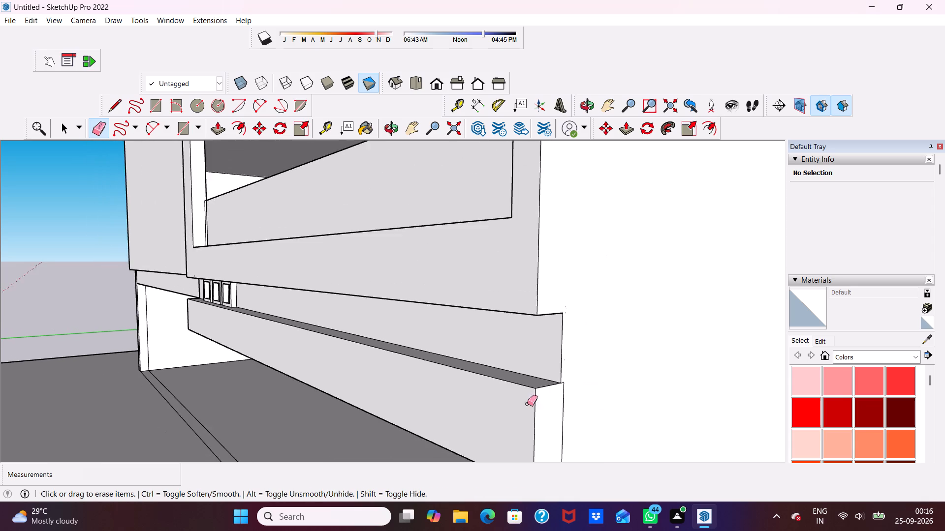
{"action": "scroll", "coordinate": [527, 404], "scroll_direction": "down", "scroll_amount": 6}
{"action": "scroll", "coordinate": [556, 442], "scroll_direction": "up", "scroll_amount": 4}
{"action": "scroll", "coordinate": [554, 390], "scroll_direction": "up", "scroll_amount": 1}
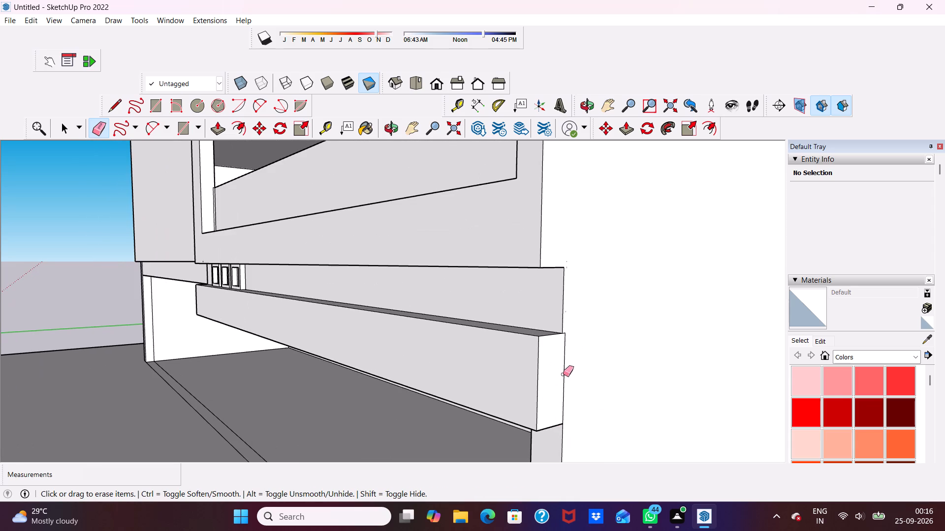
{"action": "left_click", "coordinate": [563, 374]}
{"action": "scroll", "coordinate": [566, 343], "scroll_direction": "up", "scroll_amount": 4}
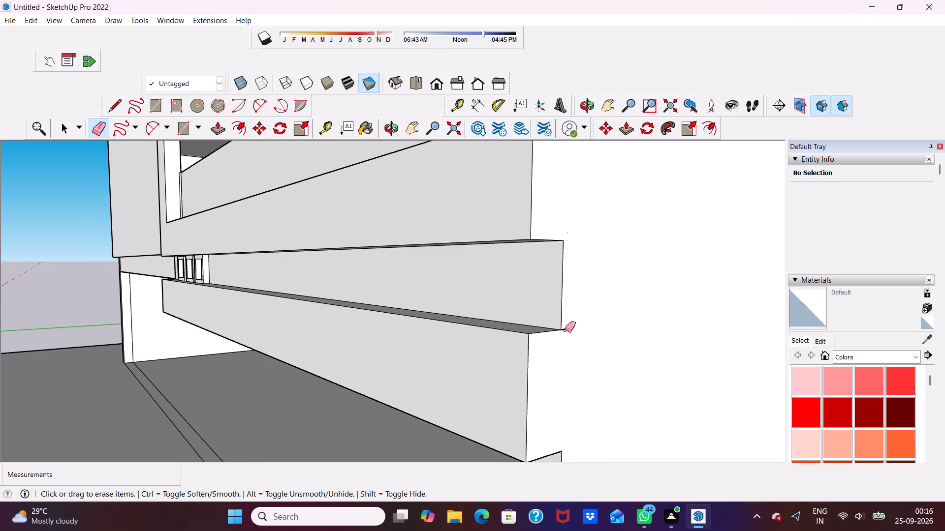
Erase the leftover edge stub at the bottom outer corner of the projecting band's end.
{"action": "left_click", "coordinate": [566, 328]}
{"action": "scroll", "coordinate": [550, 336], "scroll_direction": "down", "scroll_amount": 8}
{"action": "scroll", "coordinate": [561, 332], "scroll_direction": "up", "scroll_amount": 1}
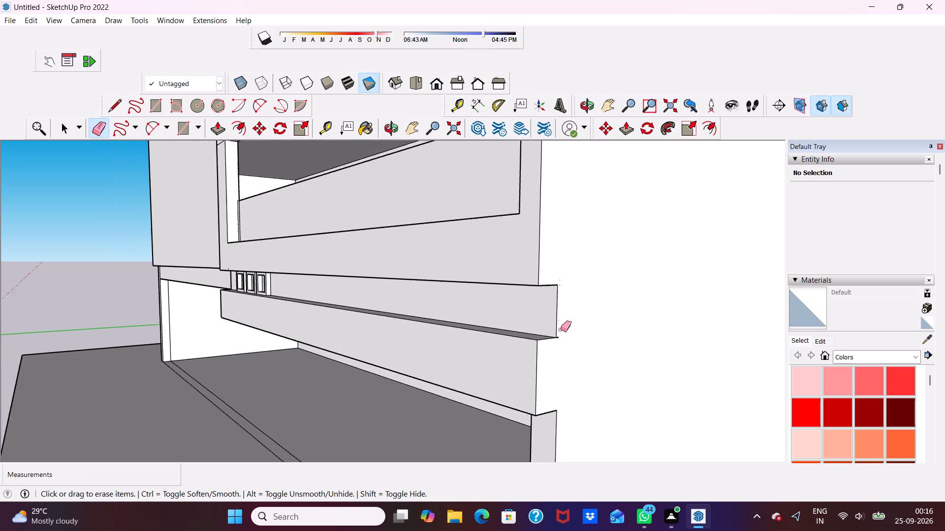
{"action": "scroll", "coordinate": [561, 329], "scroll_direction": "up", "scroll_amount": 7}
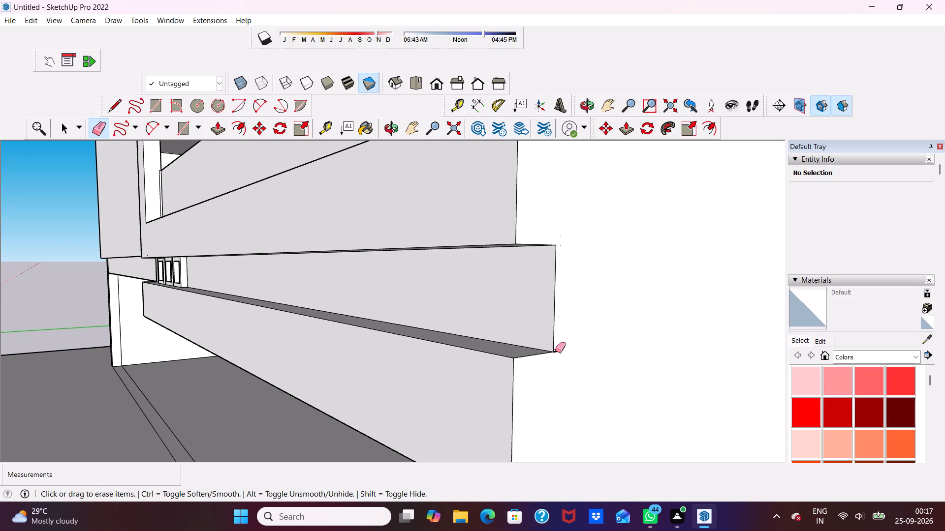
{"action": "left_click", "coordinate": [557, 351]}
Erase the short cross seam on the underside of the lower projecting band, near its inner end.
{"action": "scroll", "coordinate": [567, 342], "scroll_direction": "down", "scroll_amount": 12}
{"action": "middle_click_drag", "start_coordinate": [490, 409], "coordinate": [582, 354]}
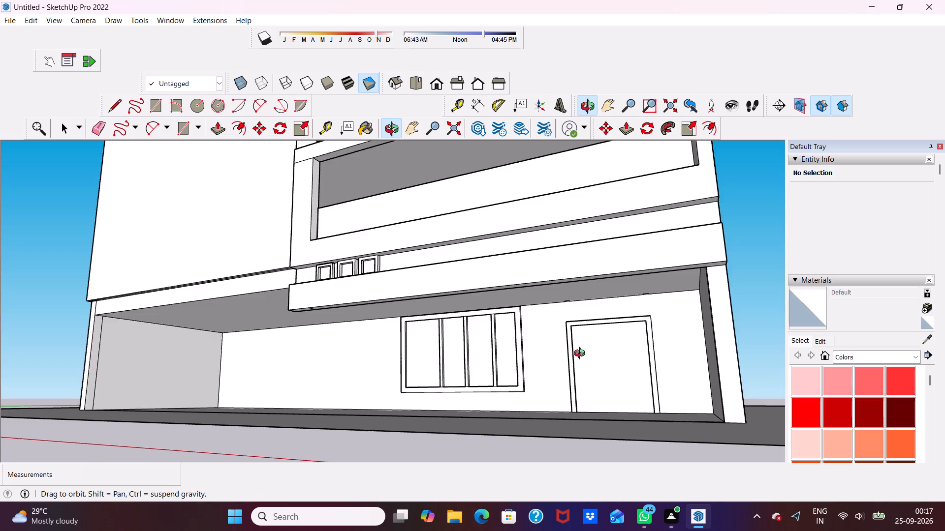
{"action": "middle_click_drag", "start_coordinate": [582, 354], "coordinate": [627, 379]}
{"action": "key", "text": "space"}
{"action": "scroll", "coordinate": [462, 402], "scroll_direction": "down", "scroll_amount": 3}
{"action": "middle_click_drag", "start_coordinate": [462, 403], "coordinate": [534, 338]}
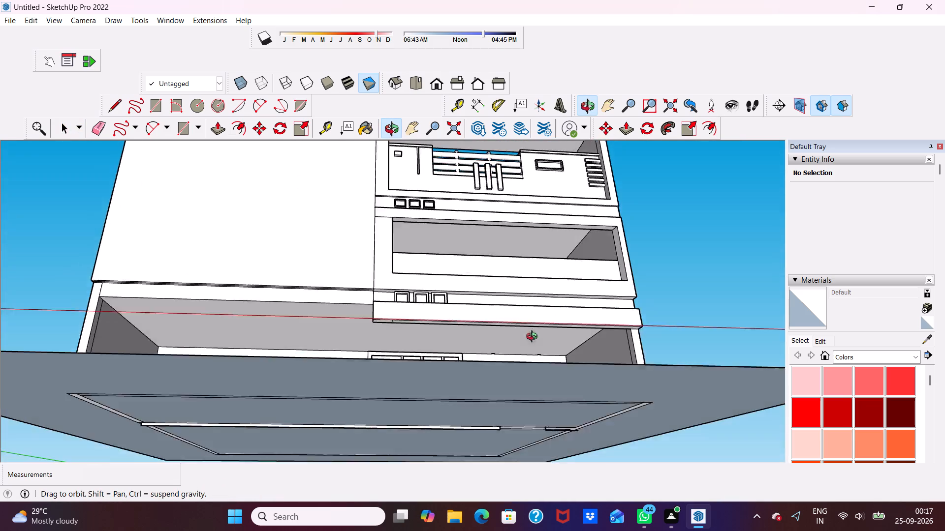
{"action": "middle_click_drag", "start_coordinate": [534, 338], "coordinate": [520, 342]}
{"action": "scroll", "coordinate": [392, 341], "scroll_direction": "up", "scroll_amount": 9}
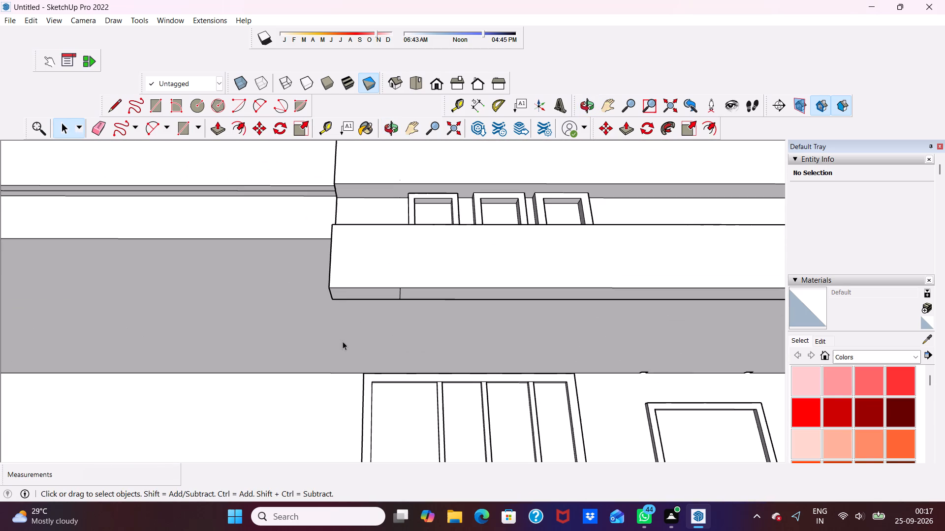
{"action": "left_click", "coordinate": [102, 132]}
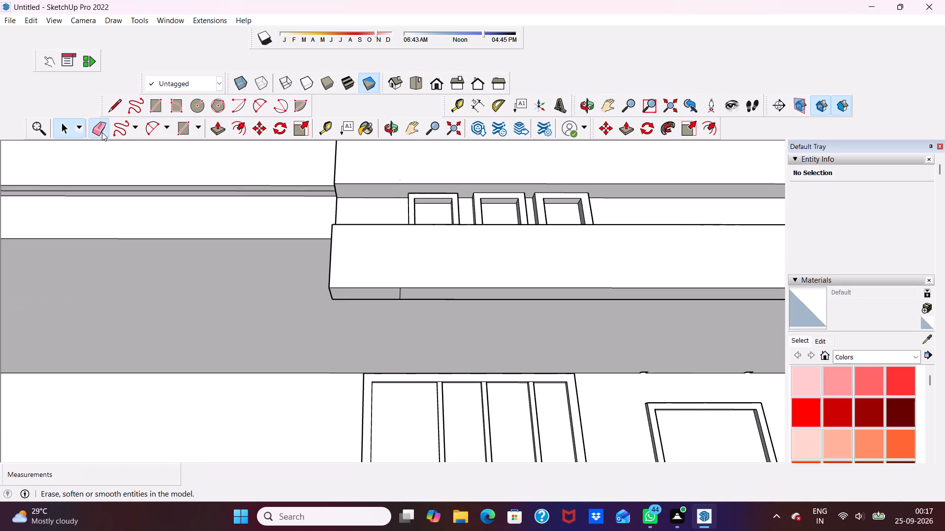
{"action": "scroll", "coordinate": [436, 342], "scroll_direction": "up", "scroll_amount": 3}
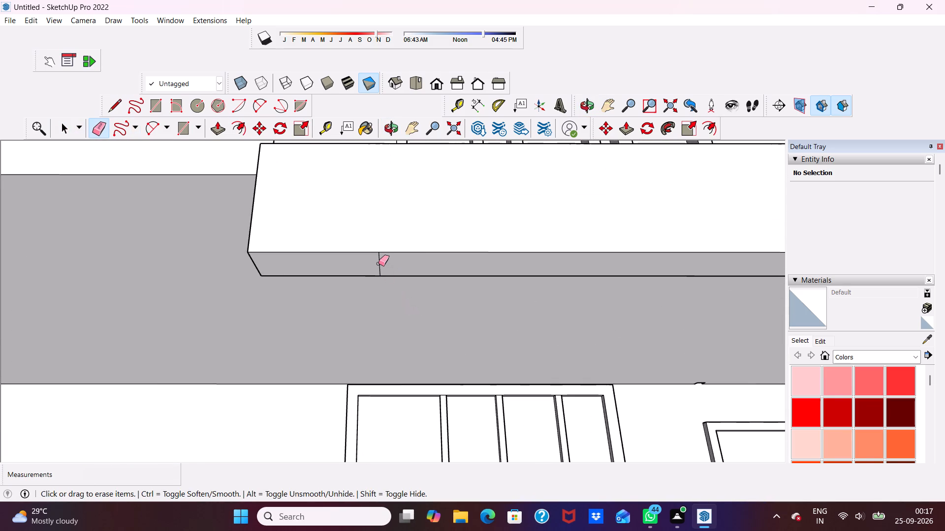
{"action": "left_click", "coordinate": [378, 263]}
{"action": "scroll", "coordinate": [378, 263], "scroll_direction": "down", "scroll_amount": 9}
{"action": "middle_click_drag", "start_coordinate": [418, 298], "coordinate": [405, 367]}
{"action": "scroll", "coordinate": [423, 354], "scroll_direction": "up", "scroll_amount": 1}
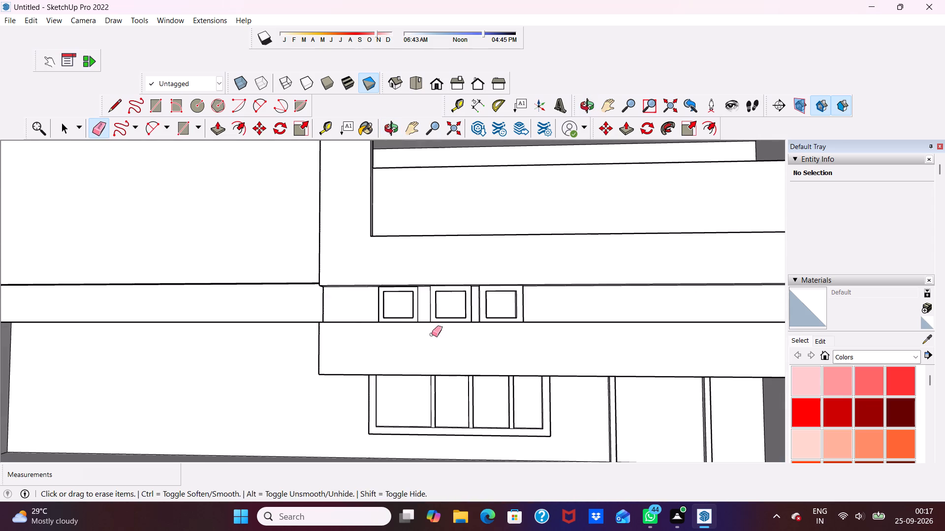
Examine the front facade around the lower projecting band and recessed strips.
{"action": "key", "text": "space"}
{"action": "scroll", "coordinate": [428, 327], "scroll_direction": "down", "scroll_amount": 7}
{"action": "scroll", "coordinate": [536, 311], "scroll_direction": "down", "scroll_amount": 3}
{"action": "middle_click_drag", "start_coordinate": [635, 348], "coordinate": [660, 300]}
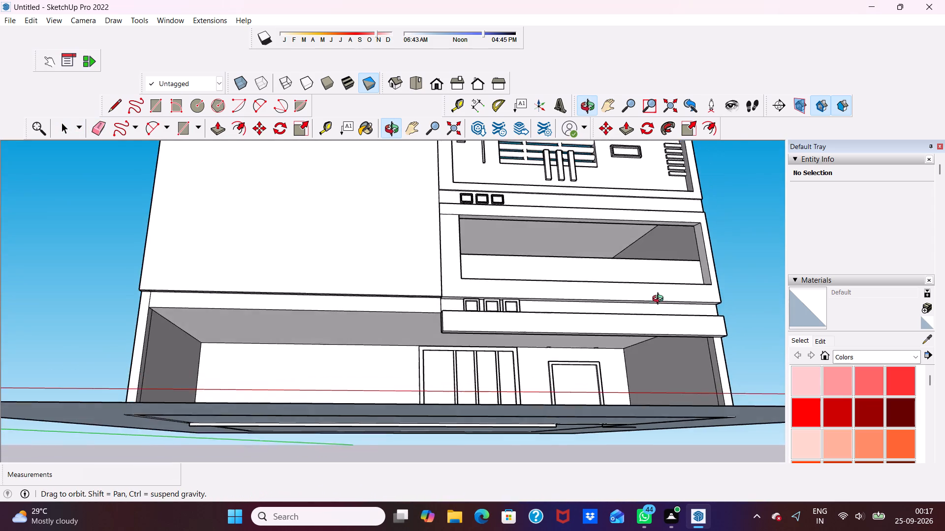
{"action": "middle_click_drag", "start_coordinate": [660, 300], "coordinate": [641, 331]}
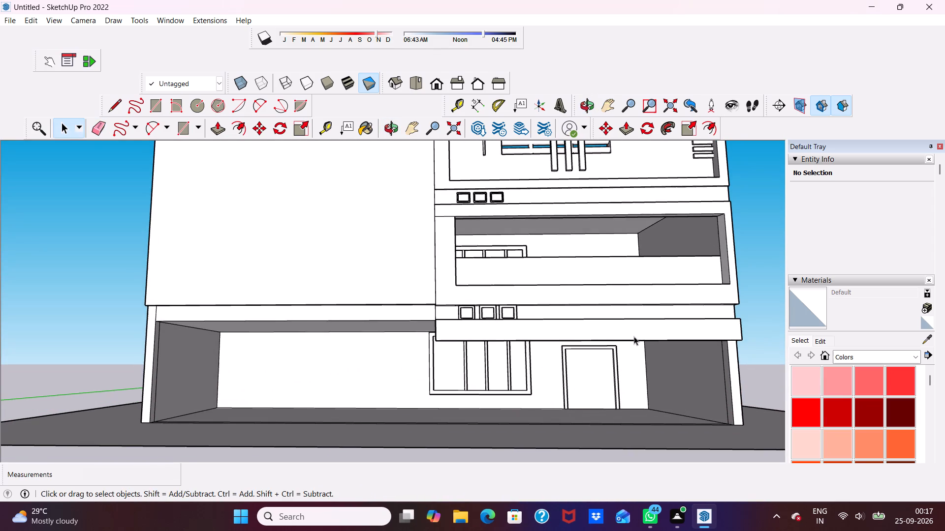
{"action": "scroll", "coordinate": [618, 327], "scroll_direction": "up", "scroll_amount": 4}
{"action": "scroll", "coordinate": [568, 300], "scroll_direction": "down", "scroll_amount": 3}
{"action": "scroll", "coordinate": [536, 350], "scroll_direction": "down", "scroll_amount": 1}
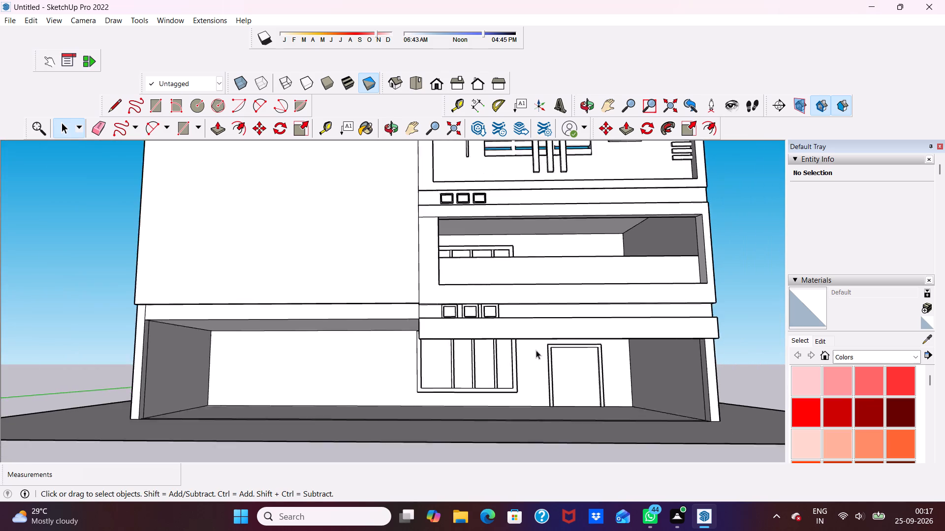
{"action": "scroll", "coordinate": [536, 350], "scroll_direction": "down", "scroll_amount": 1}
{"action": "middle_click_drag", "start_coordinate": [536, 350], "coordinate": [556, 355]}
{"action": "scroll", "coordinate": [385, 150], "scroll_direction": "up", "scroll_amount": 2}
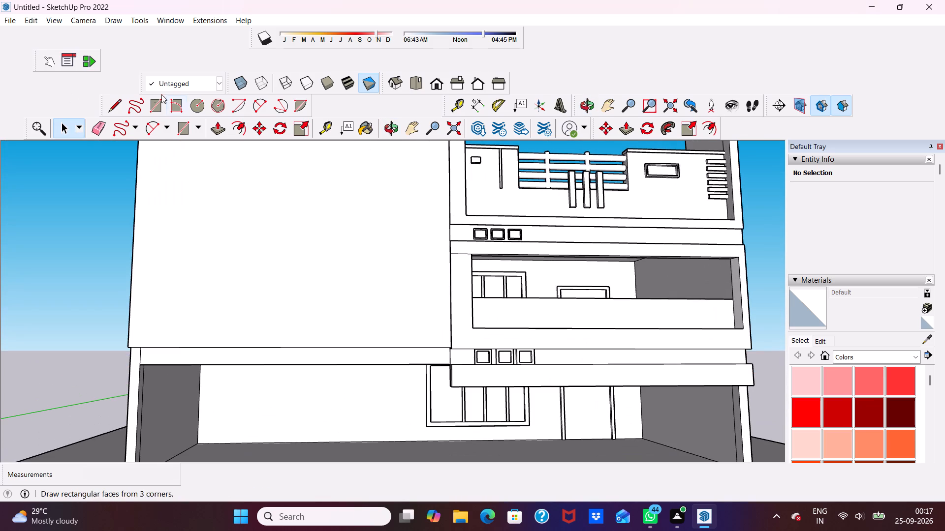
Draw an upright rectangle about 6 9/16" by 1' 5/8" on the lower recessed strip's bottom edge, near the end opposite the three frames.
{"action": "left_click", "coordinate": [148, 108]}
{"action": "scroll", "coordinate": [630, 306], "scroll_direction": "up", "scroll_amount": 2}
{"action": "scroll", "coordinate": [716, 360], "scroll_direction": "down", "scroll_amount": 3}
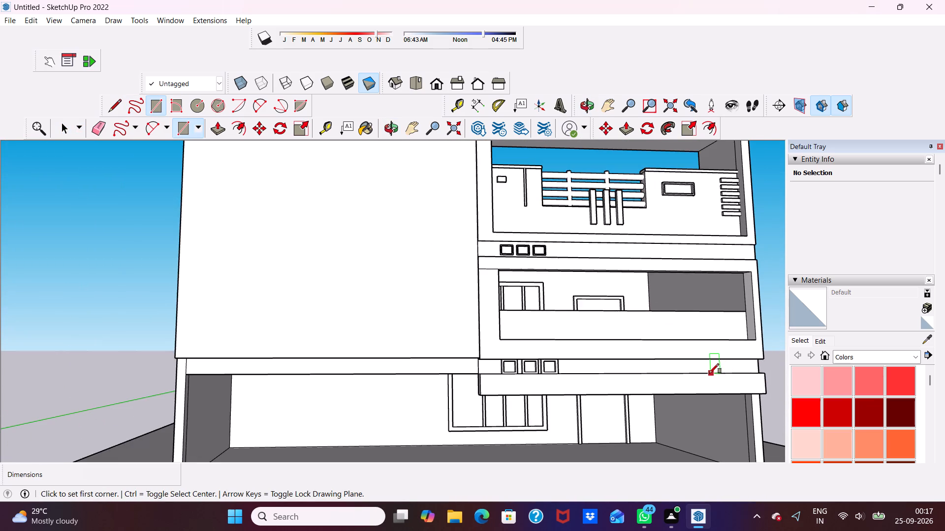
{"action": "middle_click_drag", "start_coordinate": [707, 373], "coordinate": [668, 386]}
{"action": "scroll", "coordinate": [727, 369], "scroll_direction": "up", "scroll_amount": 3}
{"action": "scroll", "coordinate": [674, 370], "scroll_direction": "down", "scroll_amount": 4}
{"action": "scroll", "coordinate": [744, 370], "scroll_direction": "down", "scroll_amount": 1}
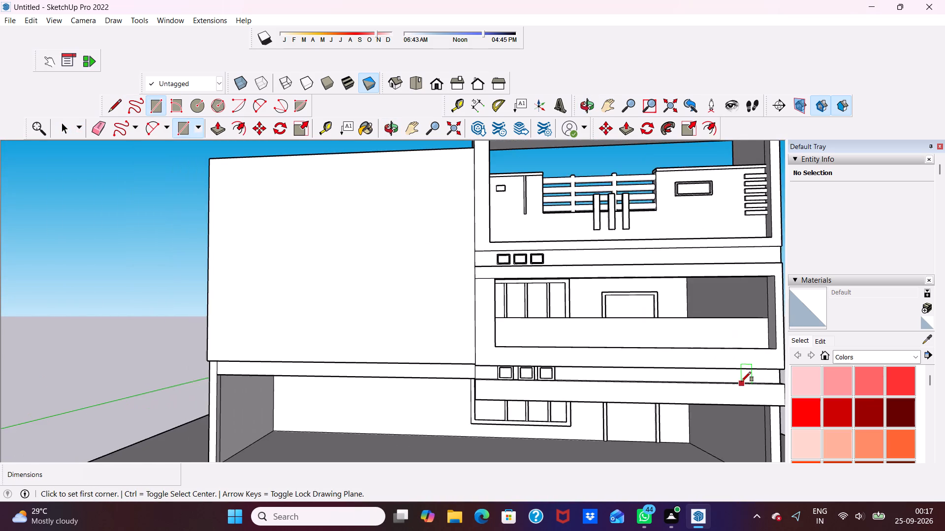
{"action": "middle_click_drag", "start_coordinate": [741, 382], "coordinate": [765, 350]}
{"action": "scroll", "coordinate": [715, 381], "scroll_direction": "up", "scroll_amount": 13}
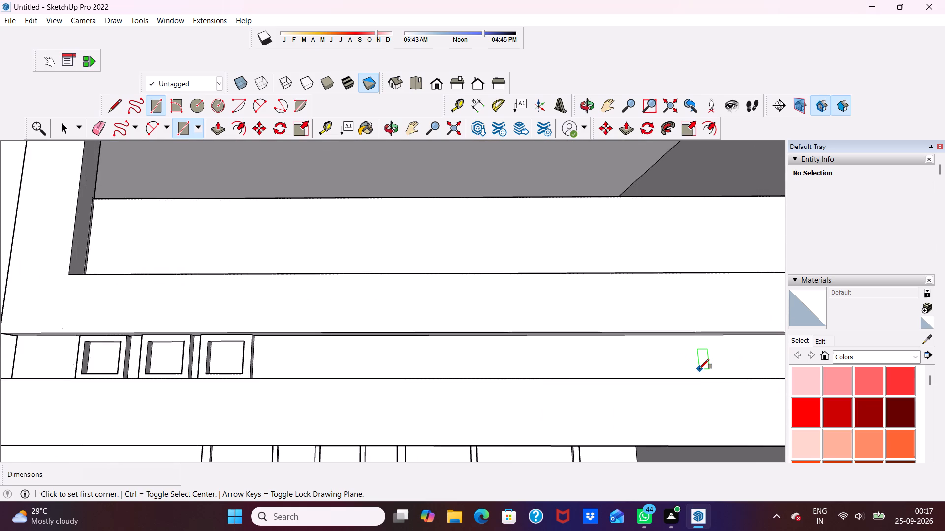
{"action": "middle_click_drag", "start_coordinate": [699, 369], "coordinate": [700, 390]}
{"action": "scroll", "coordinate": [704, 371], "scroll_direction": "up", "scroll_amount": 4}
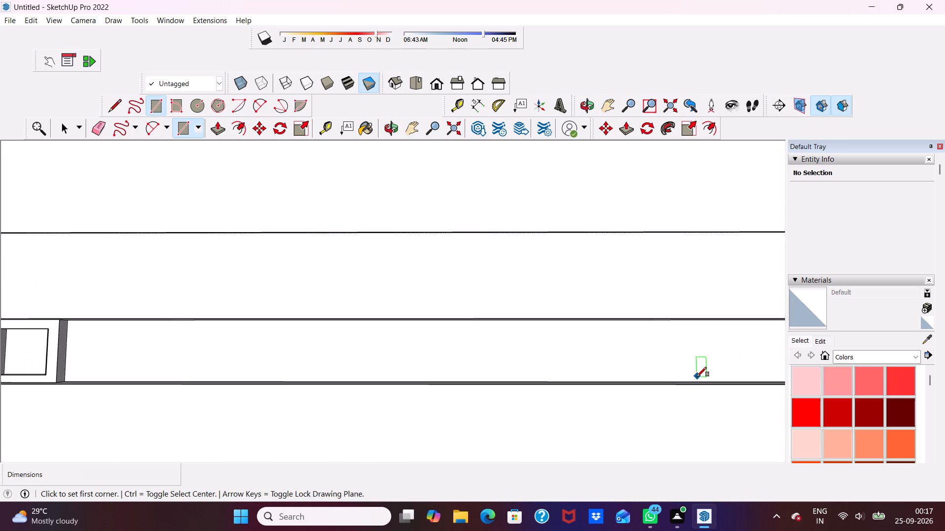
{"action": "left_click", "coordinate": [696, 380]}
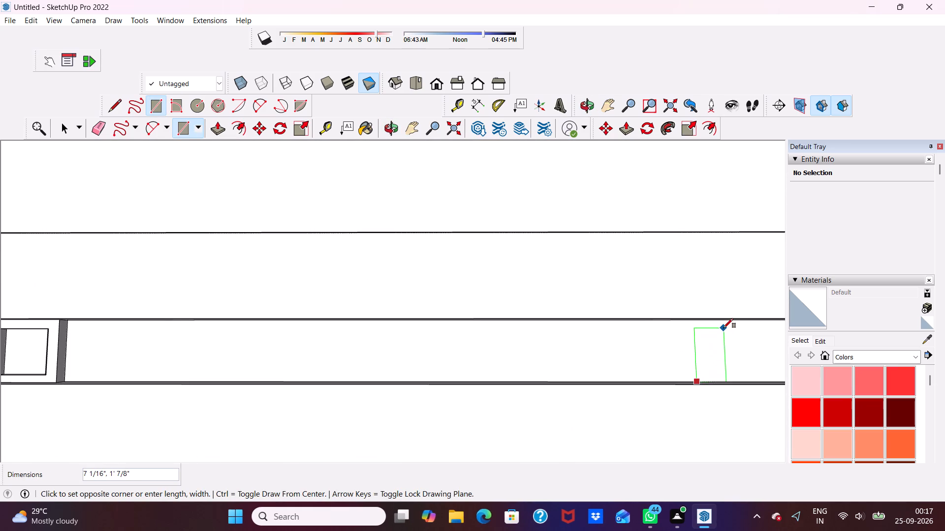
{"action": "left_click", "coordinate": [722, 329]}
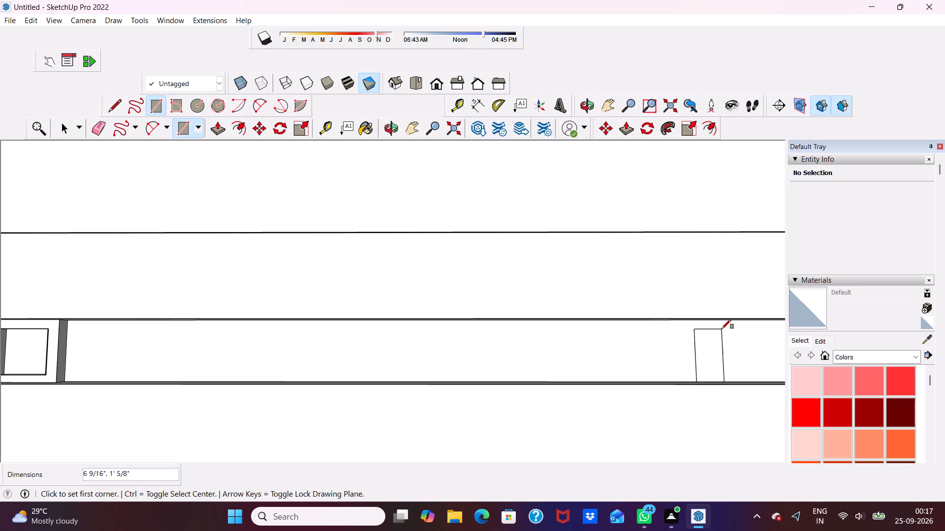
Copy the rectangle about 10 3/16" along the strip toward its outer end, and shift the copy about 2 1/16" farther.
{"action": "key", "text": "space"}
{"action": "double_click", "coordinate": [710, 358]}
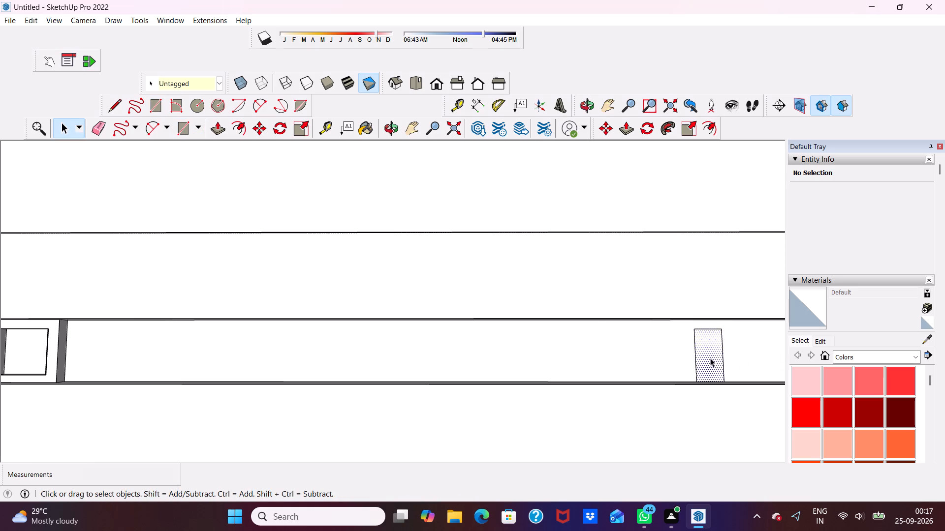
{"action": "scroll", "coordinate": [598, 321], "scroll_direction": "down", "scroll_amount": 8}
{"action": "scroll", "coordinate": [669, 338], "scroll_direction": "up", "scroll_amount": 2}
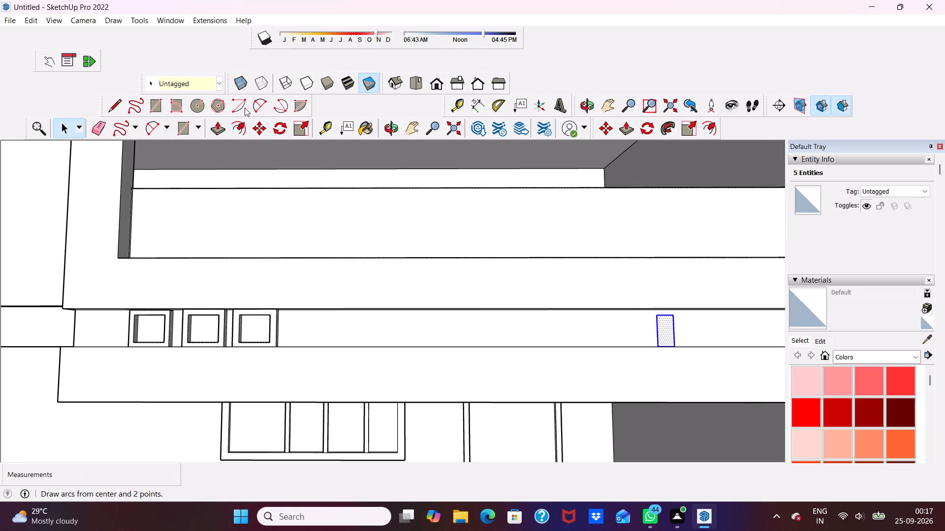
{"action": "left_click", "coordinate": [252, 128]}
{"action": "left_click", "coordinate": [665, 335]}
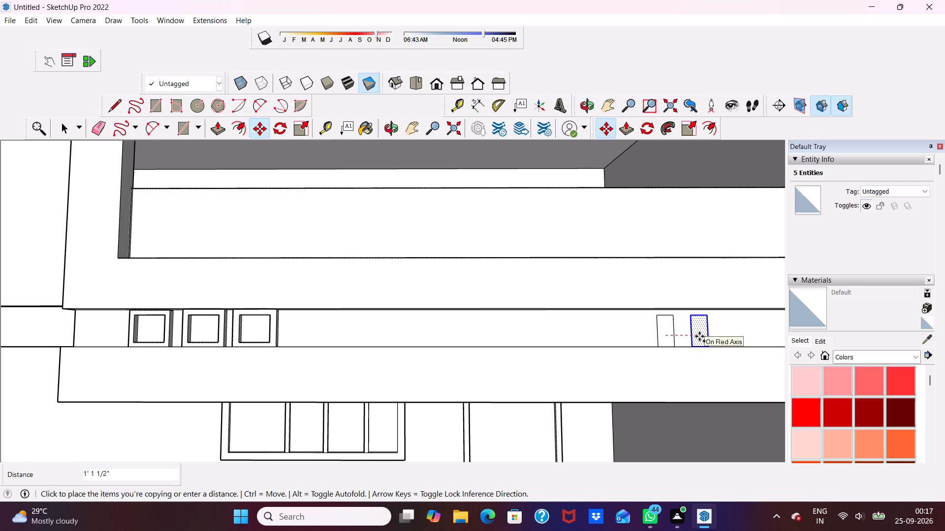
{"action": "left_click", "coordinate": [691, 336]}
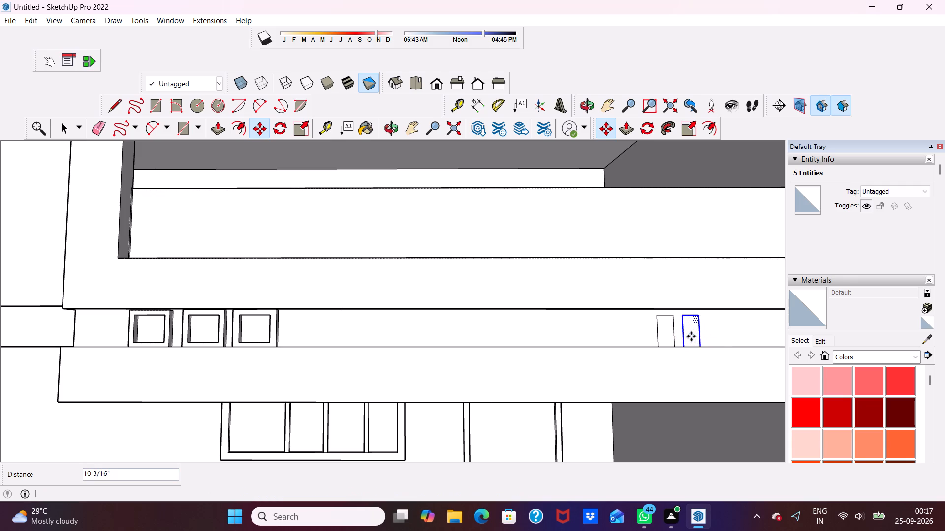
{"action": "left_click", "coordinate": [691, 336]}
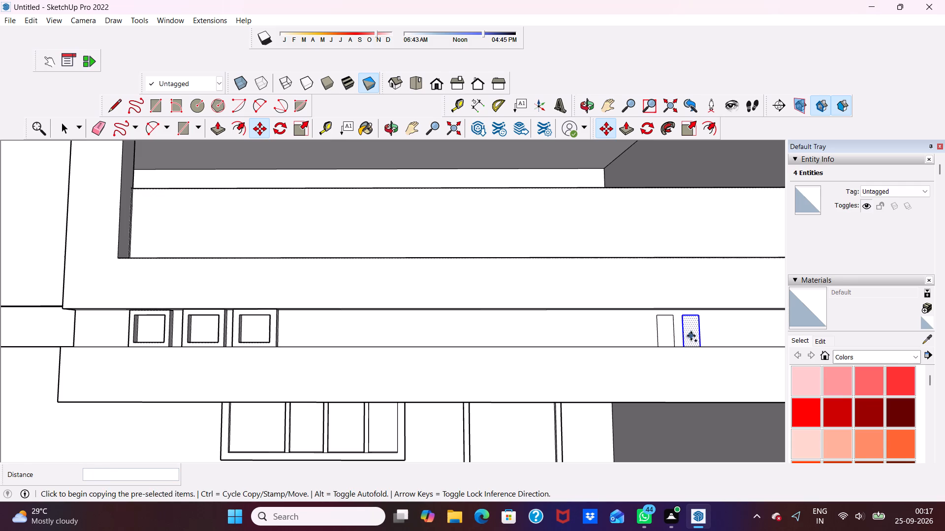
{"action": "left_click", "coordinate": [689, 336]}
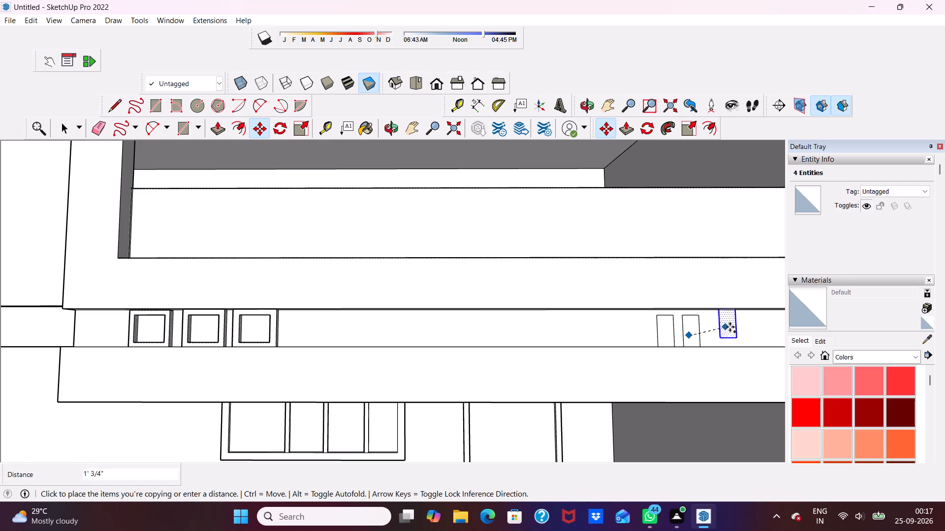
{"action": "left_click", "coordinate": [694, 328]}
Copy the second rectangle about 1' 13/16" farther along the strip as a third upright, undoing any accidental move of the original.
{"action": "left_click_drag", "start_coordinate": [699, 328], "coordinate": [739, 328]}
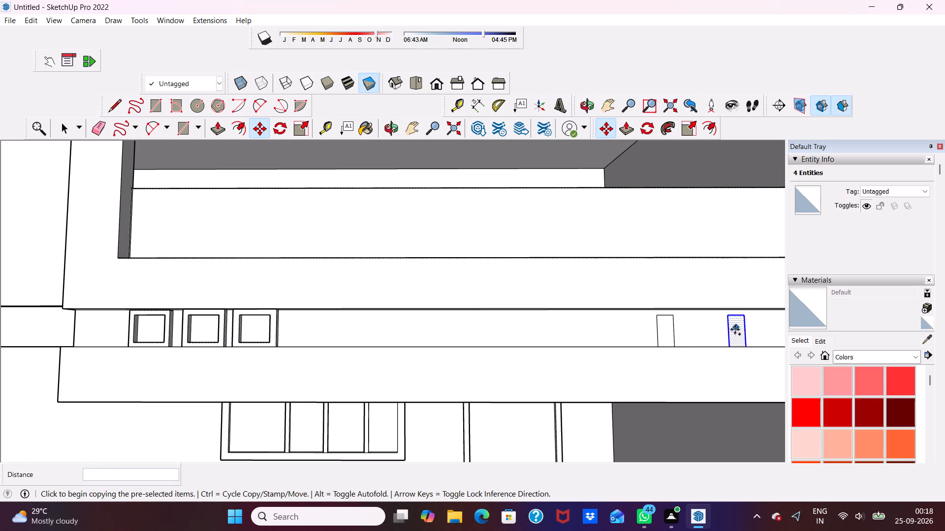
{"action": "key", "text": "ctrl+z"}
{"action": "left_click_drag", "start_coordinate": [726, 333], "coordinate": [718, 339], "text": "ctrl"}
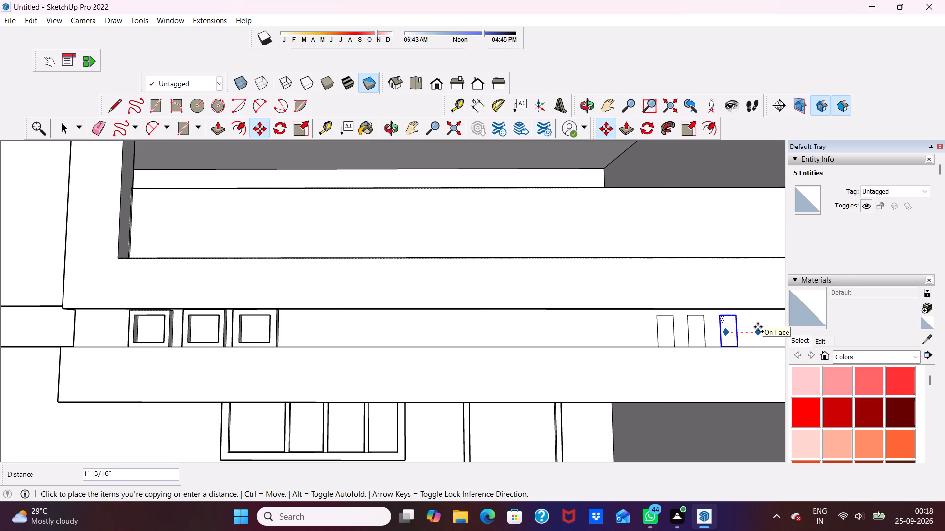
{"action": "left_click", "coordinate": [758, 327]}
{"action": "key", "text": "space"}
{"action": "scroll", "coordinate": [541, 341], "scroll_direction": "down", "scroll_amount": 9}
{"action": "key", "text": "space"}
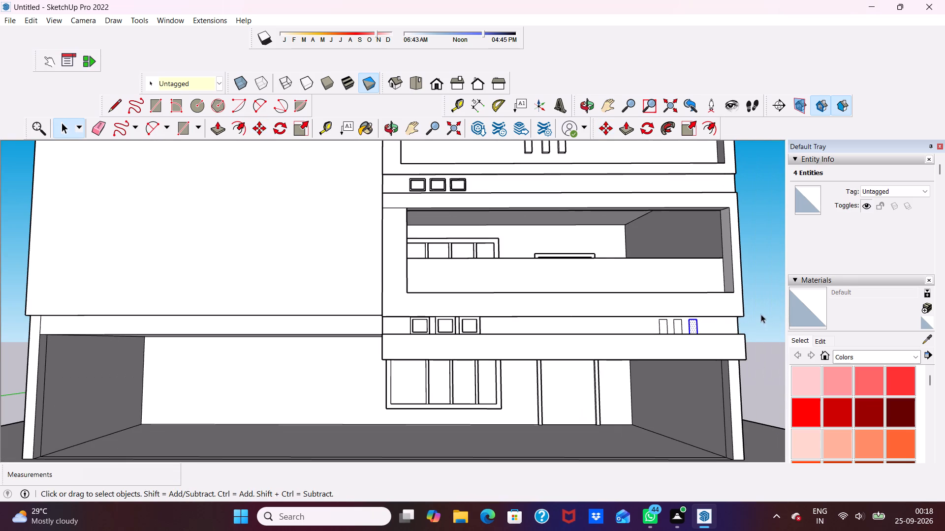
{"action": "left_click", "coordinate": [757, 311]}
Push/Pull the first of the three upright rectangles, the one nearest the square frames, outward 3".
{"action": "scroll", "coordinate": [714, 341], "scroll_direction": "up", "scroll_amount": 5}
{"action": "scroll", "coordinate": [658, 315], "scroll_direction": "up", "scroll_amount": 2}
{"action": "scroll", "coordinate": [598, 313], "scroll_direction": "down", "scroll_amount": 3}
{"action": "middle_click_drag", "start_coordinate": [602, 318], "coordinate": [596, 365]}
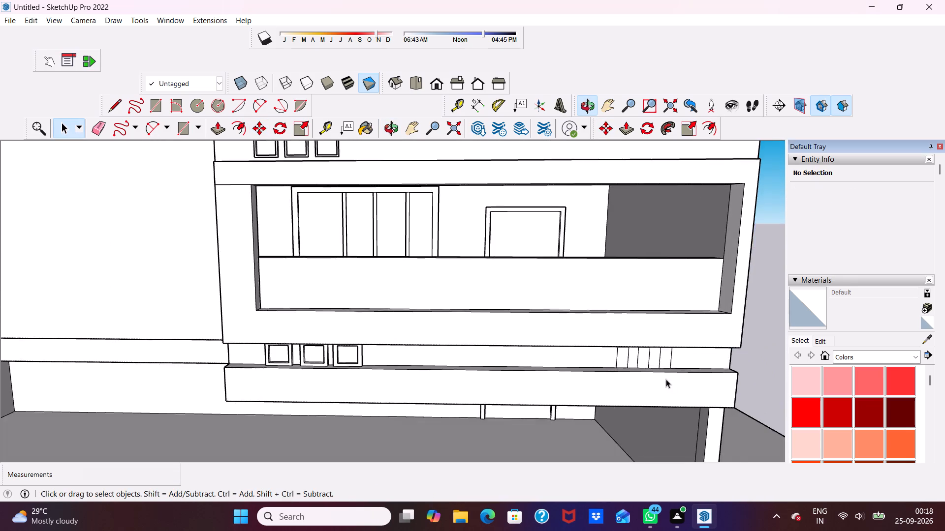
{"action": "scroll", "coordinate": [666, 379], "scroll_direction": "up", "scroll_amount": 3}
{"action": "scroll", "coordinate": [592, 341], "scroll_direction": "up", "scroll_amount": 3}
{"action": "left_click", "coordinate": [216, 130]}
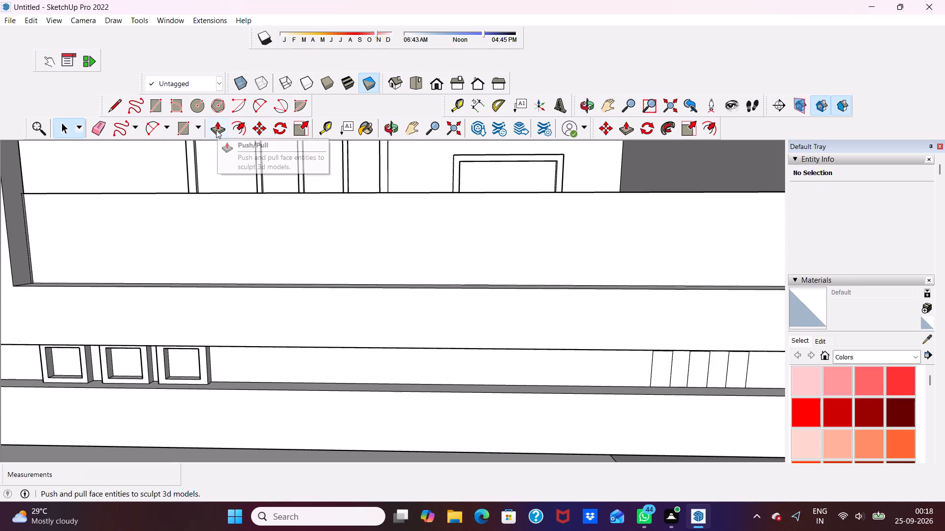
{"action": "scroll", "coordinate": [556, 337], "scroll_direction": "down", "scroll_amount": 2}
{"action": "left_click", "coordinate": [647, 361]}
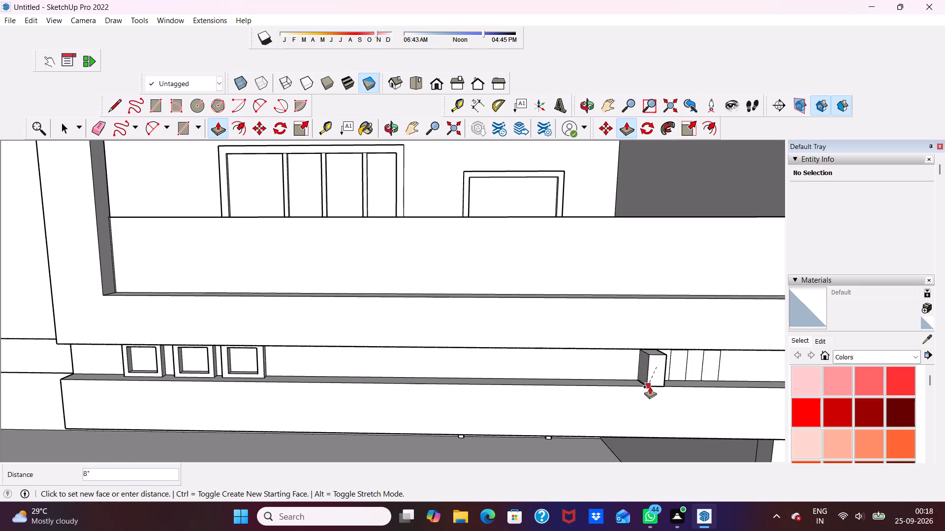
{"action": "key", "text": "3"}
{"action": "key", "text": "shift+quotedbl"}
{"action": "key", "text": "Return"}
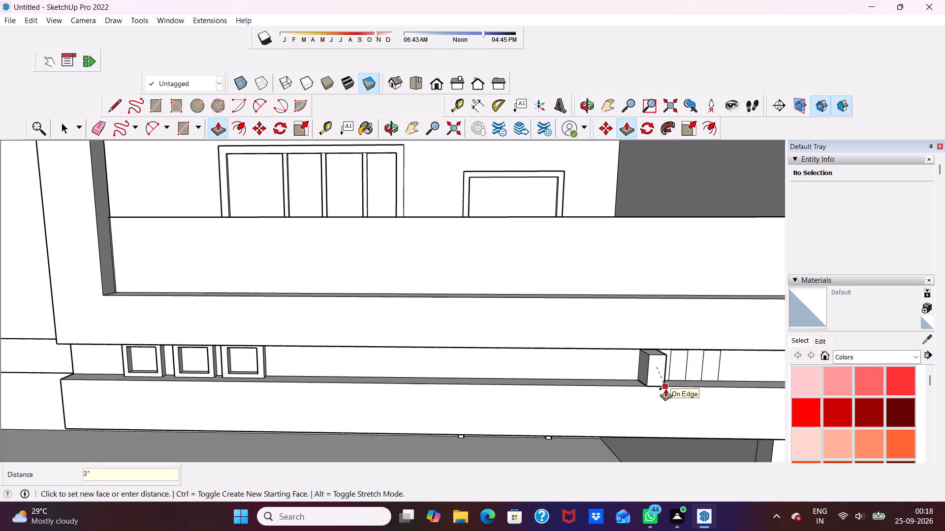
Push/Pull the other two upright rectangles outward 3", matching the first one's depth.
{"action": "scroll", "coordinate": [715, 375], "scroll_direction": "up", "scroll_amount": 2}
{"action": "left_click", "coordinate": [672, 359]}
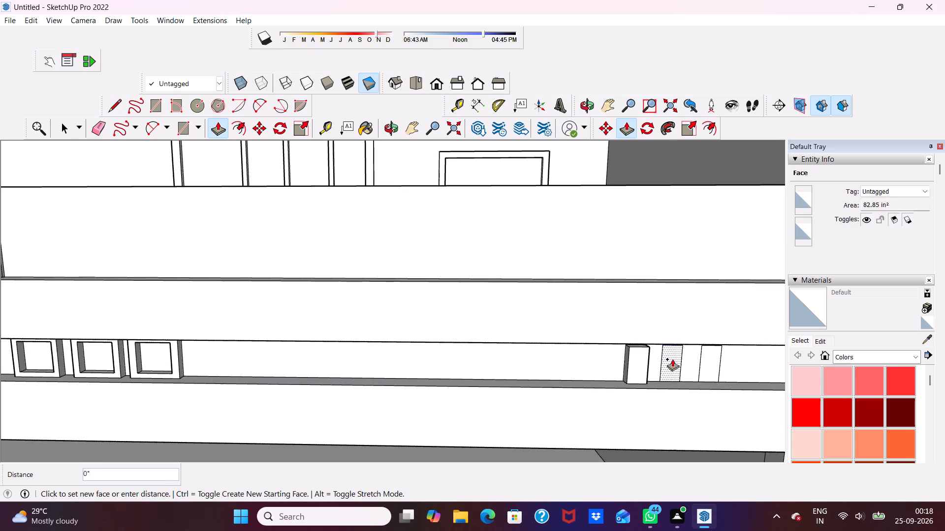
{"action": "left_click", "coordinate": [638, 371]}
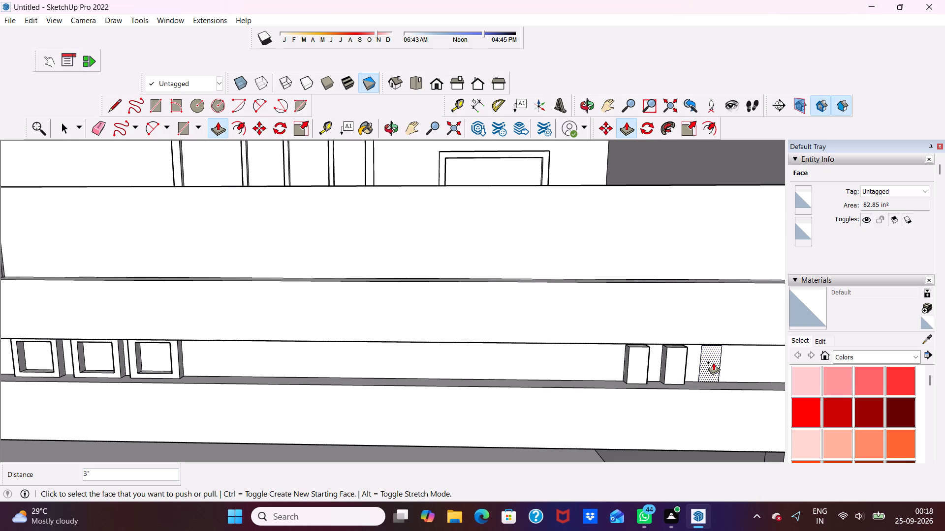
{"action": "left_click", "coordinate": [713, 362]}
{"action": "left_click", "coordinate": [680, 371]}
{"action": "scroll", "coordinate": [664, 360], "scroll_direction": "down", "scroll_amount": 11}
{"action": "middle_click_drag", "start_coordinate": [655, 339], "coordinate": [658, 337]}
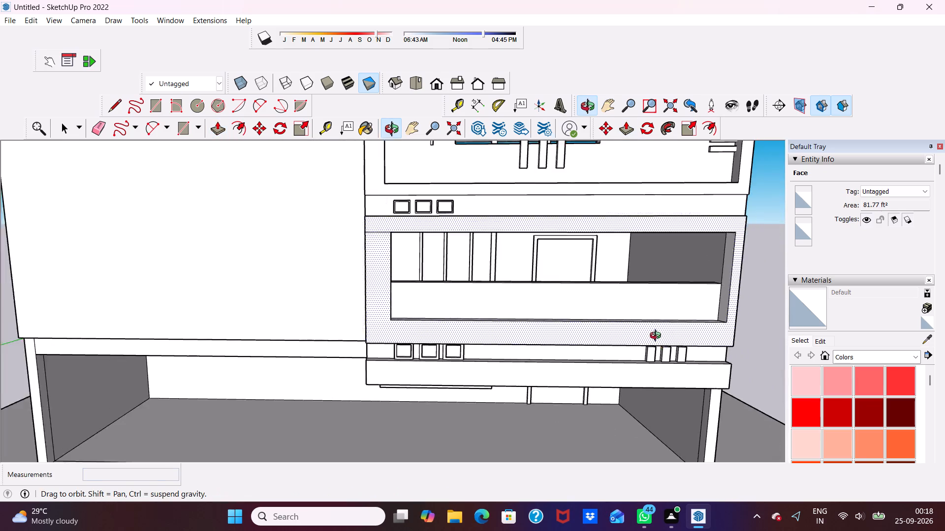
Draw an upright rectangle about 7 3/8" by 1' 2 1/2" on the upper recessed strip, rising from its lower edge near the outer end.
{"action": "middle_click_drag", "start_coordinate": [658, 337], "coordinate": [657, 257]}
{"action": "middle_click", "coordinate": [657, 257]}
{"action": "middle_click_drag", "start_coordinate": [657, 257], "coordinate": [673, 285]}
{"action": "scroll", "coordinate": [372, 283], "scroll_direction": "down", "scroll_amount": 3}
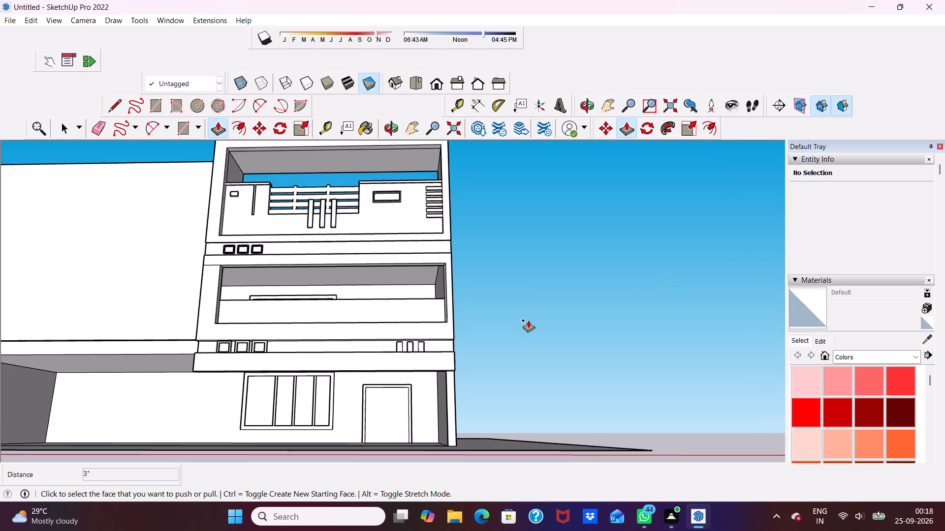
{"action": "scroll", "coordinate": [528, 320], "scroll_direction": "down", "scroll_amount": 1}
{"action": "scroll", "coordinate": [350, 234], "scroll_direction": "up", "scroll_amount": 7}
{"action": "key", "text": "space"}
{"action": "middle_click_drag", "start_coordinate": [417, 254], "coordinate": [422, 292]}
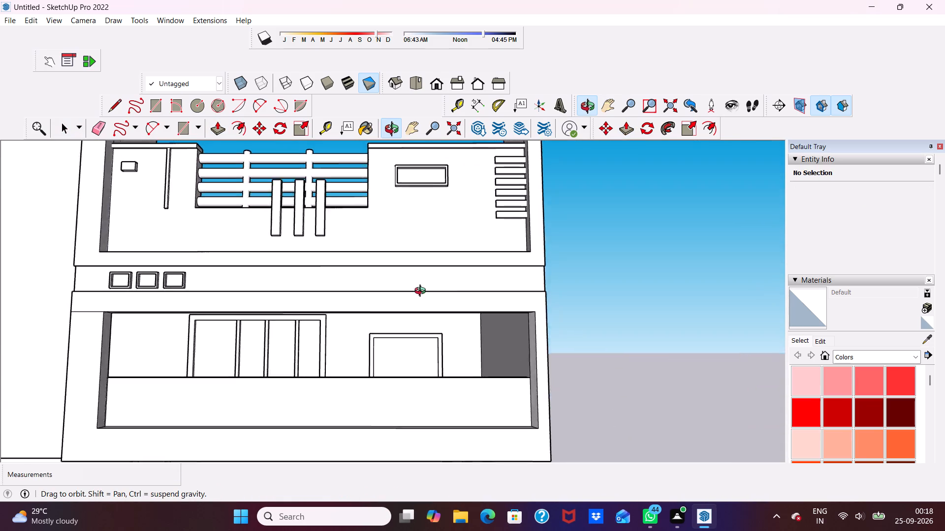
{"action": "middle_click_drag", "start_coordinate": [422, 292], "coordinate": [429, 271]}
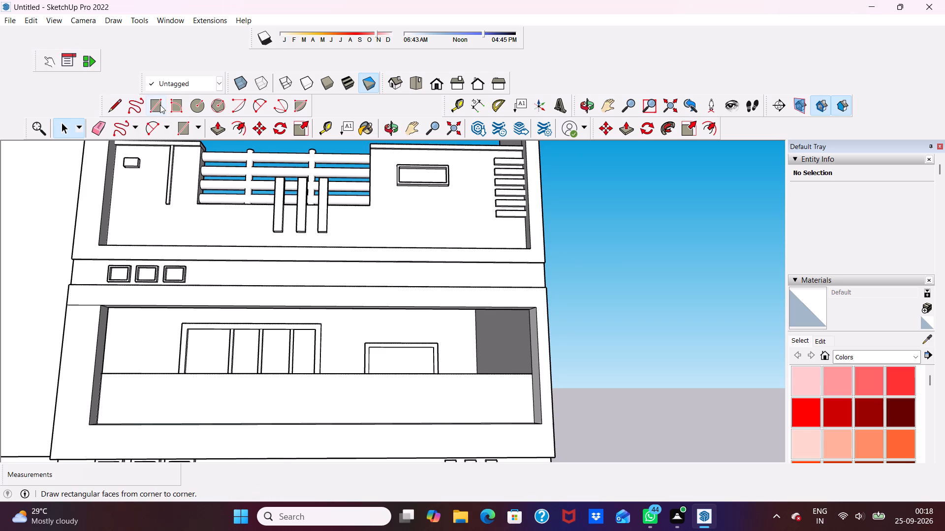
{"action": "left_click", "coordinate": [160, 105]}
{"action": "scroll", "coordinate": [309, 228], "scroll_direction": "up", "scroll_amount": 2}
{"action": "scroll", "coordinate": [478, 283], "scroll_direction": "up", "scroll_amount": 3}
{"action": "scroll", "coordinate": [473, 266], "scroll_direction": "down", "scroll_amount": 8}
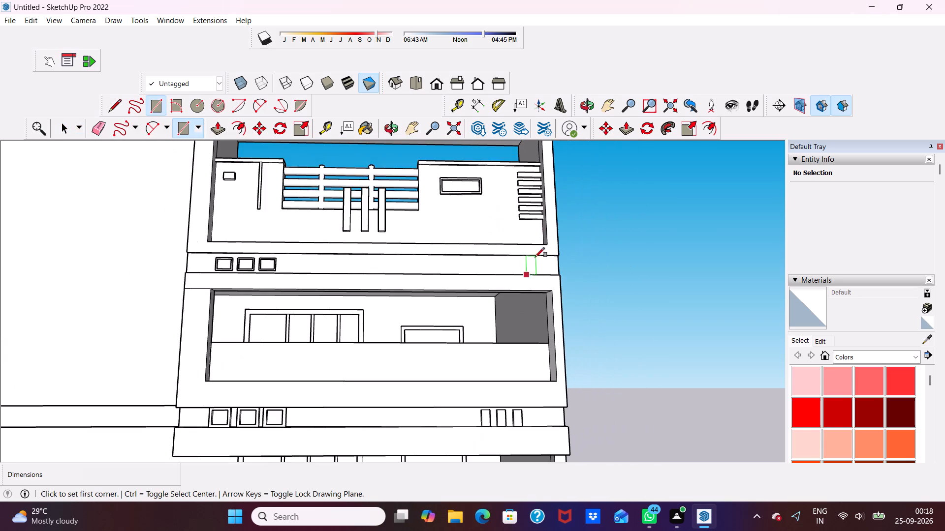
{"action": "scroll", "coordinate": [535, 257], "scroll_direction": "down", "scroll_amount": 4}
{"action": "scroll", "coordinate": [474, 247], "scroll_direction": "up", "scroll_amount": 2}
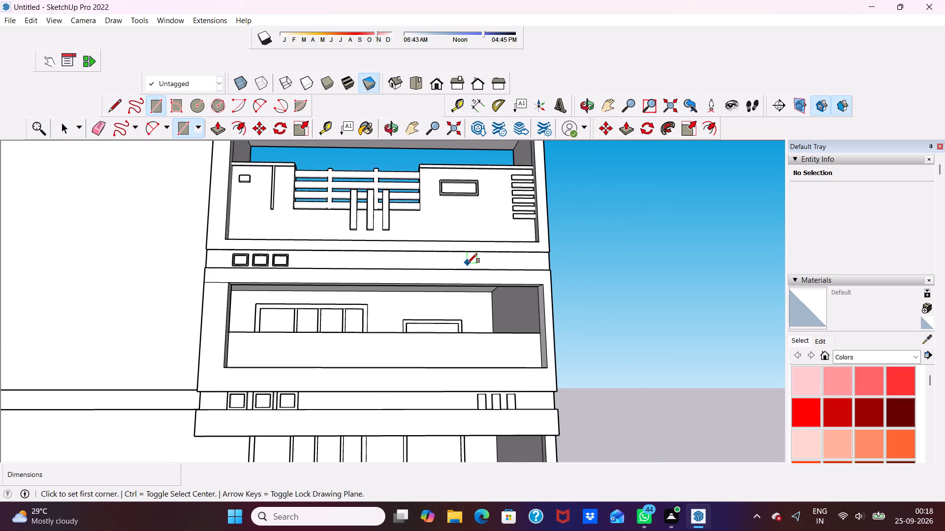
{"action": "middle_click_drag", "start_coordinate": [468, 263], "coordinate": [461, 283]}
{"action": "scroll", "coordinate": [460, 283], "scroll_direction": "up", "scroll_amount": 5}
{"action": "middle_click_drag", "start_coordinate": [466, 258], "coordinate": [463, 263]}
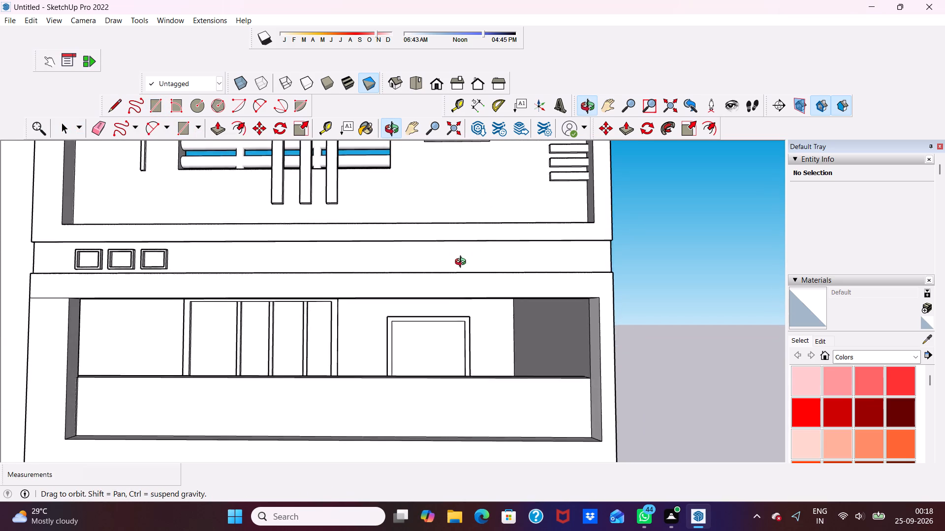
{"action": "middle_click_drag", "start_coordinate": [463, 263], "coordinate": [462, 298]}
{"action": "scroll", "coordinate": [472, 293], "scroll_direction": "up", "scroll_amount": 8}
{"action": "scroll", "coordinate": [469, 283], "scroll_direction": "down", "scroll_amount": 1}
{"action": "middle_click_drag", "start_coordinate": [469, 283], "coordinate": [467, 320]}
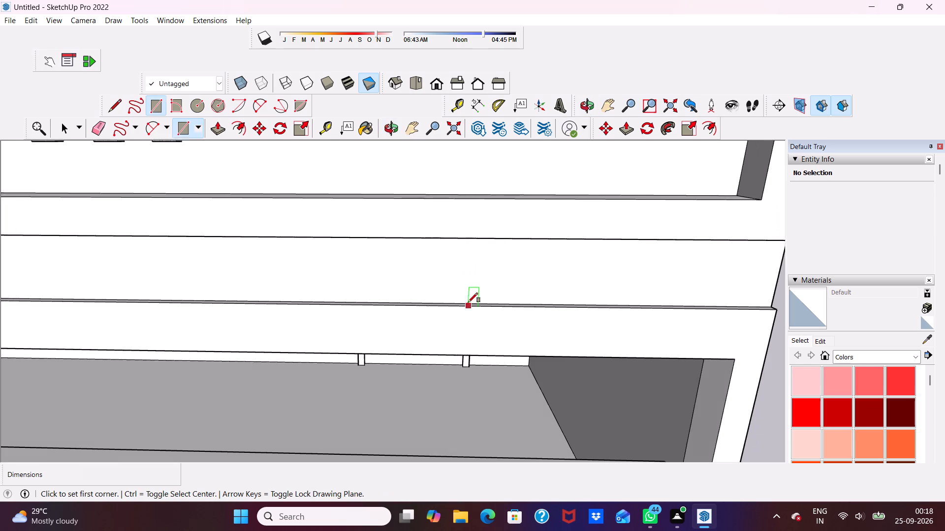
{"action": "scroll", "coordinate": [468, 299], "scroll_direction": "up", "scroll_amount": 3}
{"action": "left_click", "coordinate": [470, 304]}
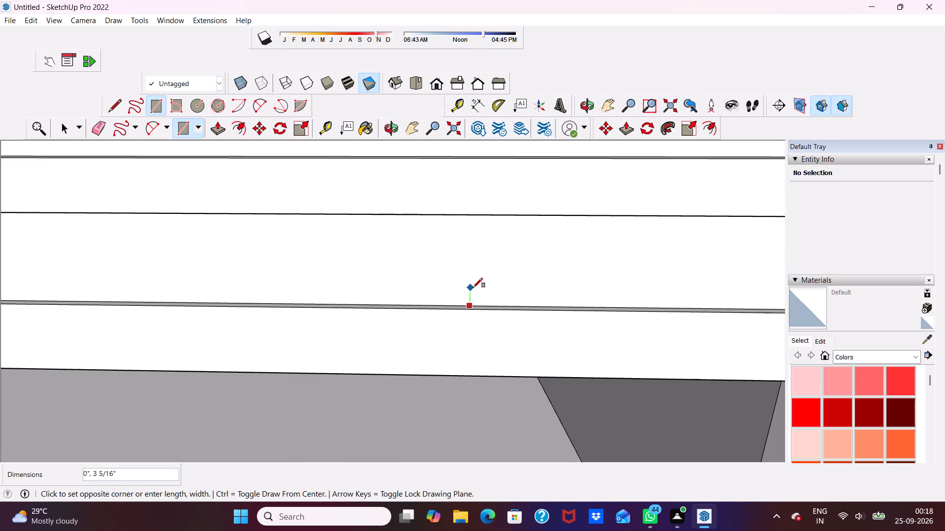
{"action": "scroll", "coordinate": [474, 254], "scroll_direction": "down", "scroll_amount": 3}
{"action": "middle_click", "coordinate": [484, 252]}
{"action": "scroll", "coordinate": [495, 256], "scroll_direction": "down", "scroll_amount": 3}
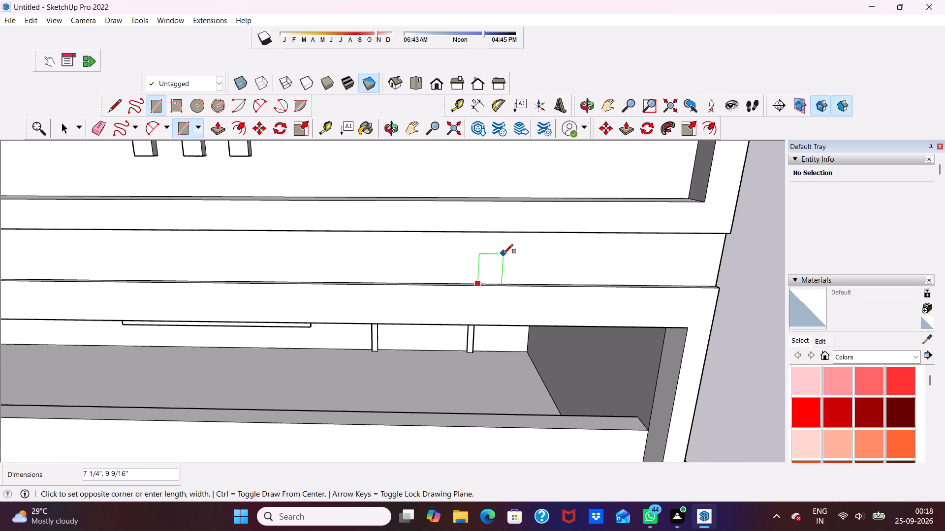
{"action": "middle_click_drag", "start_coordinate": [507, 251], "coordinate": [514, 196]}
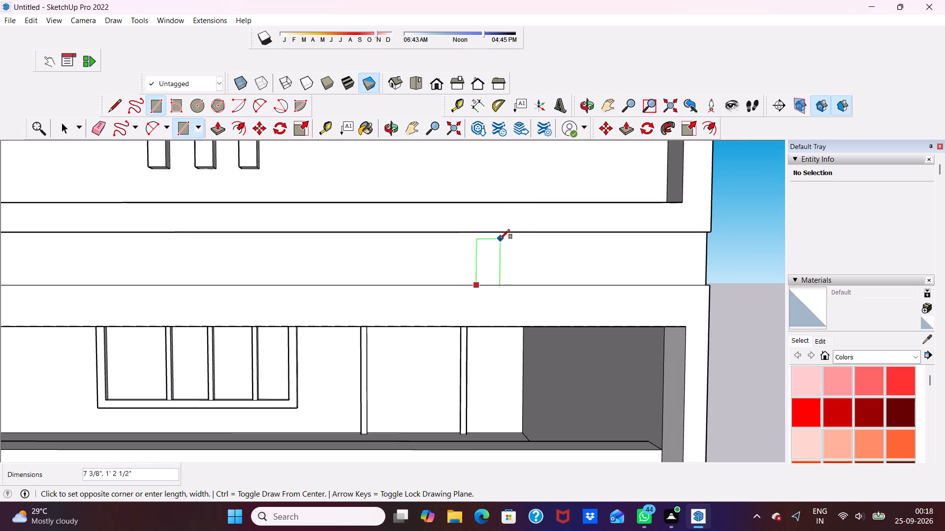
{"action": "left_click", "coordinate": [500, 239]}
{"action": "key", "text": "space"}
Copy the rectangle along the upper strip toward its outer end, and copy it again about 1' 1 11/16" farther for three uprights.
{"action": "double_click", "coordinate": [493, 255]}
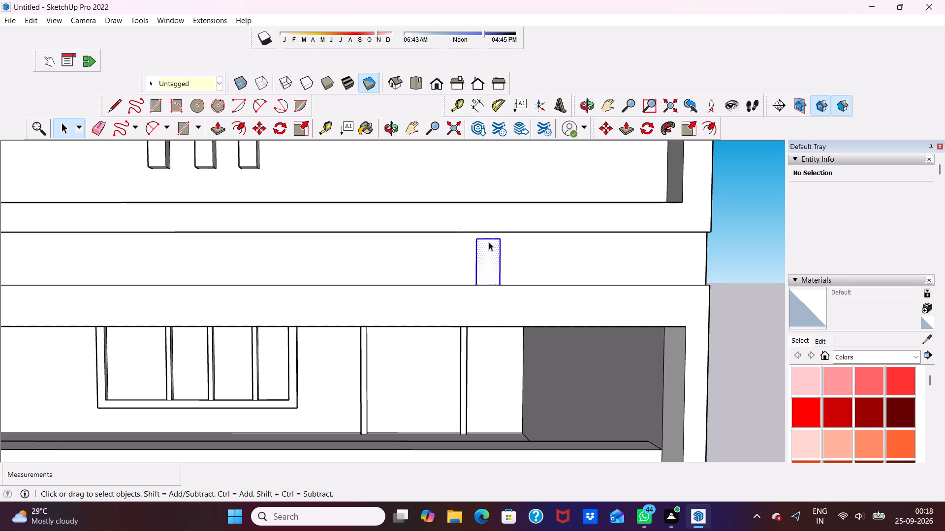
{"action": "left_click", "coordinate": [255, 127]}
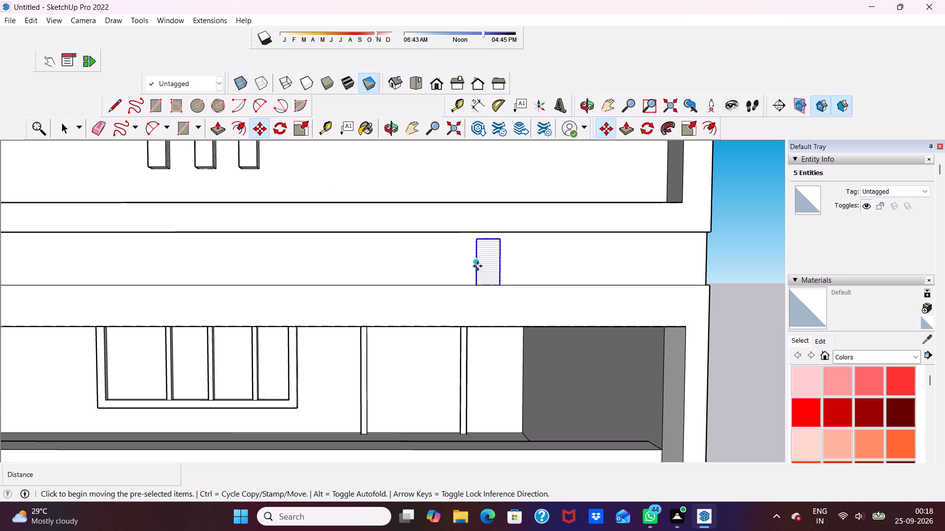
{"action": "left_click", "coordinate": [491, 265]}
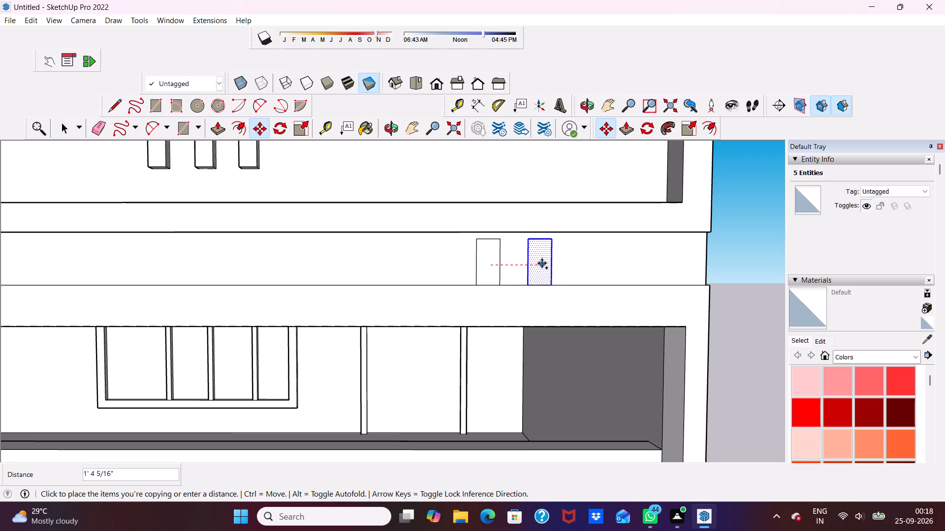
{"action": "left_click", "coordinate": [537, 260]}
{"action": "left_click", "coordinate": [537, 260]}
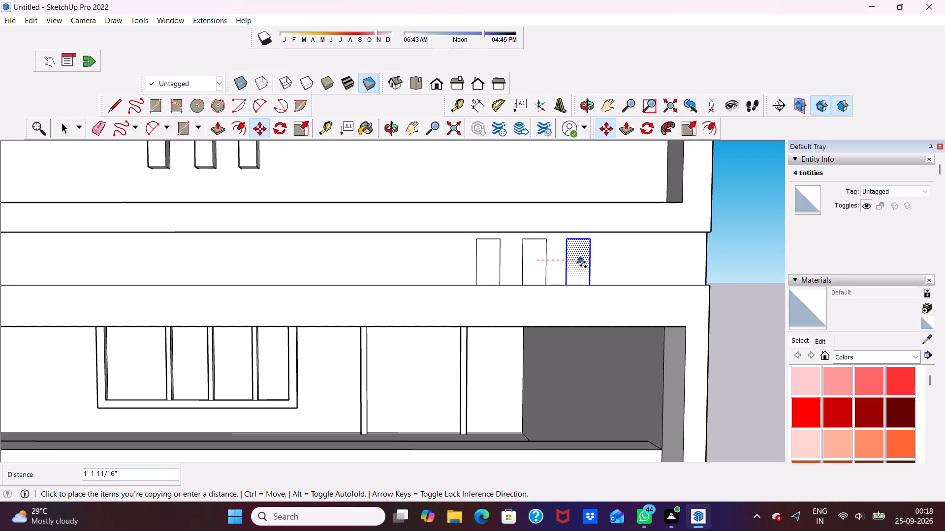
{"action": "left_click", "coordinate": [581, 262]}
{"action": "key", "text": "space"}
{"action": "left_click", "coordinate": [723, 246]}
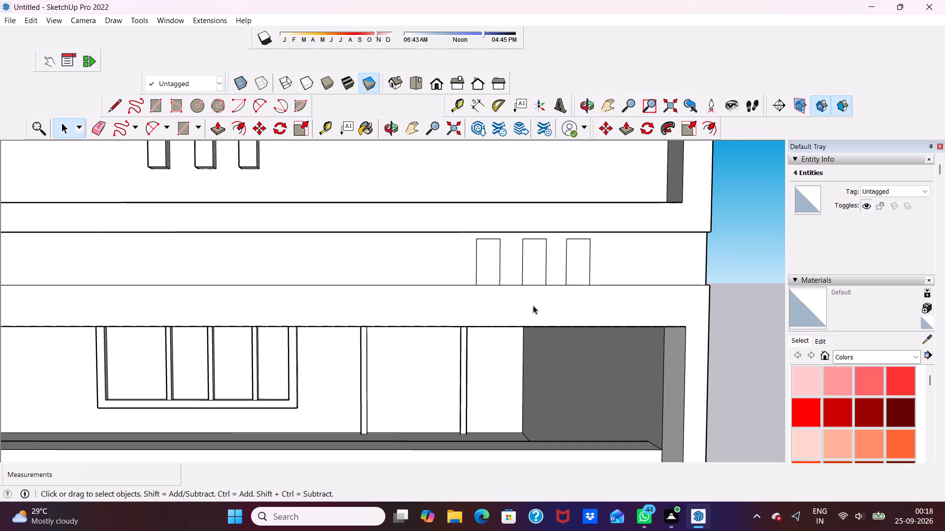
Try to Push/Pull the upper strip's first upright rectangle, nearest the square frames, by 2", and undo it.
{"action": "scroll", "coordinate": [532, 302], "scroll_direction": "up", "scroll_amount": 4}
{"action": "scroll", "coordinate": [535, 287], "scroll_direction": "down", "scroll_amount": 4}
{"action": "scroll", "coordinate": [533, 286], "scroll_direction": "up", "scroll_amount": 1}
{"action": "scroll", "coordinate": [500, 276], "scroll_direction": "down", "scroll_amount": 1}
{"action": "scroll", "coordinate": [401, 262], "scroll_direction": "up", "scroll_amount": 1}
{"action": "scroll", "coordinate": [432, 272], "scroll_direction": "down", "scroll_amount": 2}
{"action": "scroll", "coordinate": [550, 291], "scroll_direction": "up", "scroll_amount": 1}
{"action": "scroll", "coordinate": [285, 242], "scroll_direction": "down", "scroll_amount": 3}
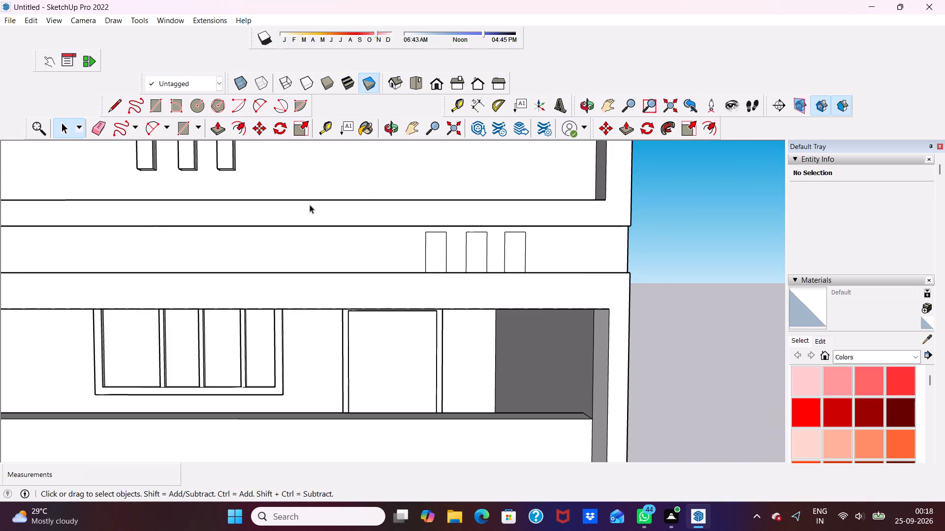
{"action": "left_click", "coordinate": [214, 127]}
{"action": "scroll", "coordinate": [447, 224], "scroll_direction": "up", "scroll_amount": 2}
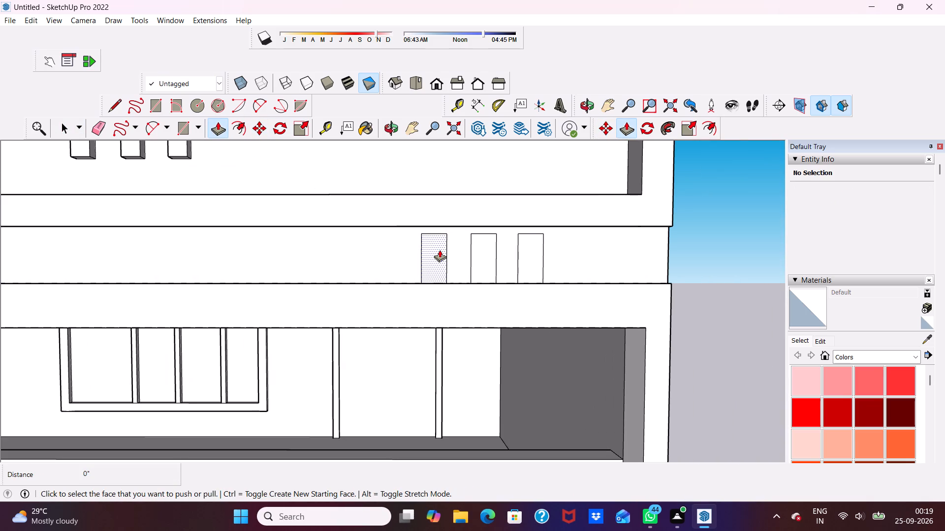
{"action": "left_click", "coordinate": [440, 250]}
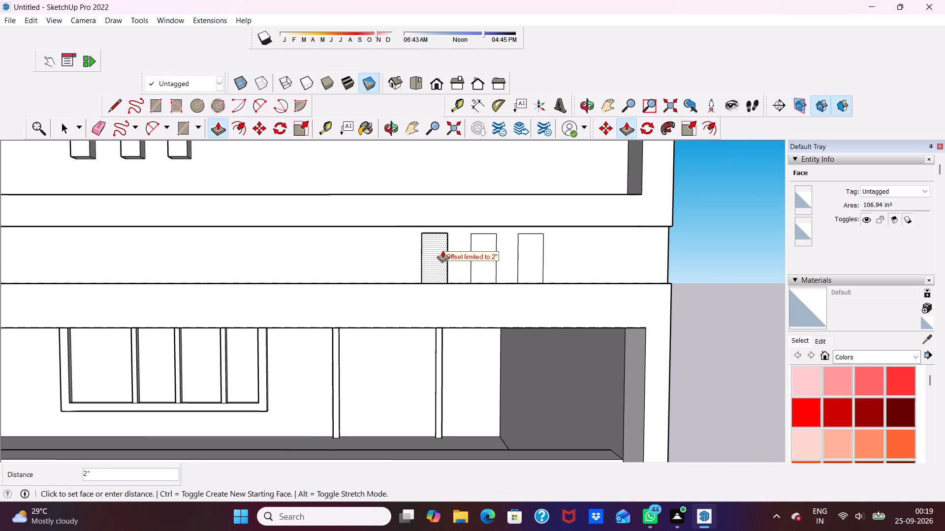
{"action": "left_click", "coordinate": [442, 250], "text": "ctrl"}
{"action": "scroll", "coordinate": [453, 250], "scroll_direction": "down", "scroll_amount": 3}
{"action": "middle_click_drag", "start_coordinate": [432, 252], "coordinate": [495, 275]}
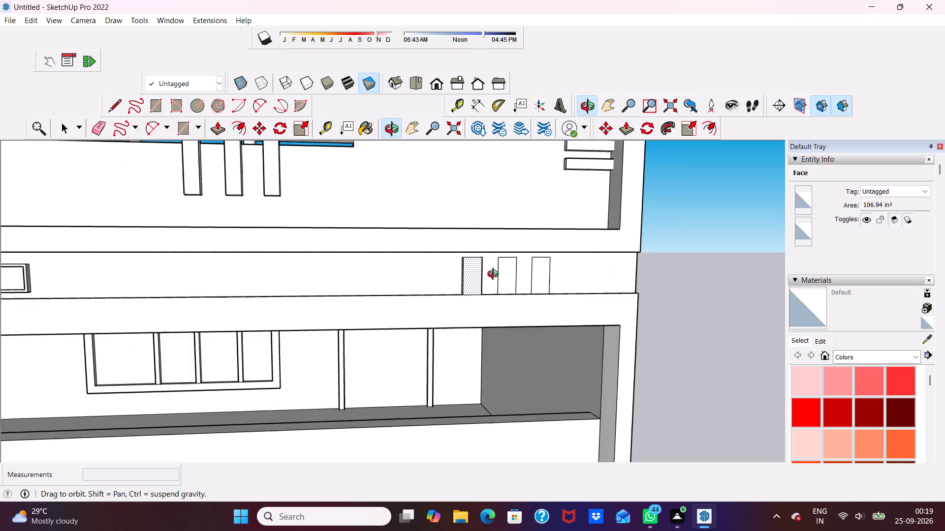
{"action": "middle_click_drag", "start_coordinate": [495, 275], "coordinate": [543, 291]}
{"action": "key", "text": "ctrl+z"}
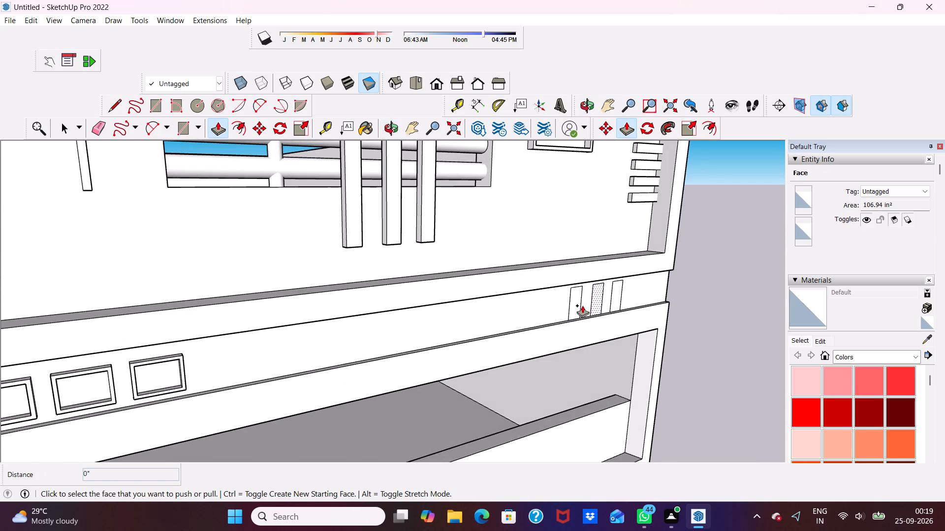
Push/Pull the upper strip's first upright rectangle, the one nearest the square frames, outward 3".
{"action": "scroll", "coordinate": [575, 292], "scroll_direction": "up", "scroll_amount": 2}
{"action": "left_click", "coordinate": [574, 292]}
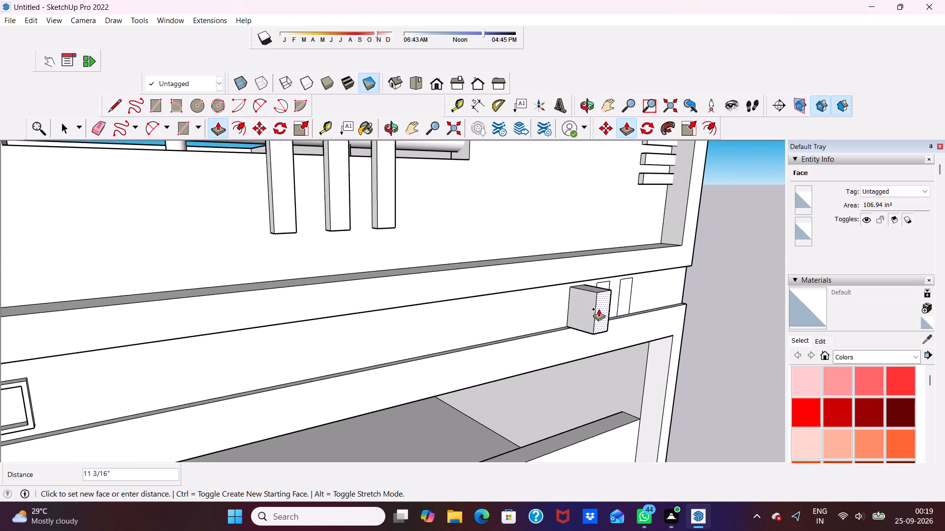
{"action": "key", "text": "3"}
{"action": "key", "text": "shift+quotedbl"}
{"action": "key", "text": "Return"}
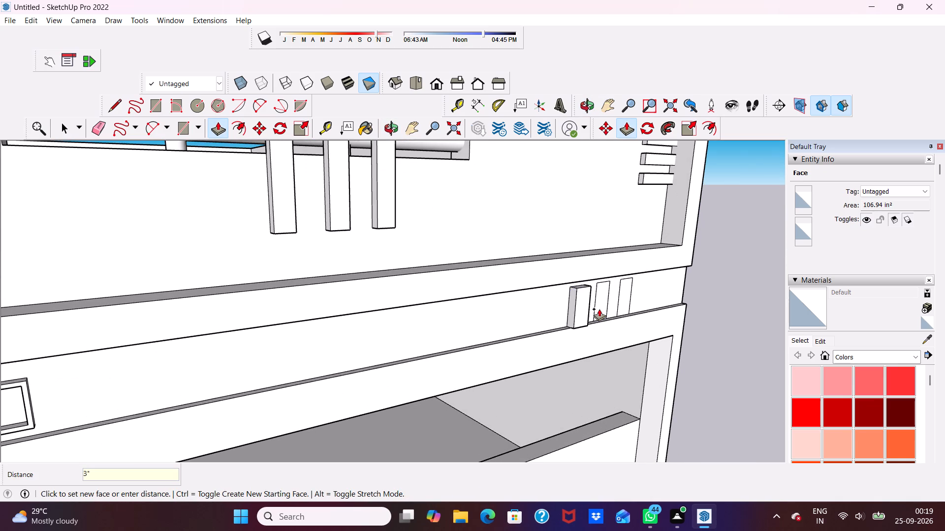
Push/Pull the other two upright rectangles on the upper strip outward 3", matching the first one's depth.
{"action": "scroll", "coordinate": [648, 301], "scroll_direction": "up", "scroll_amount": 5}
{"action": "left_click", "coordinate": [574, 292]}
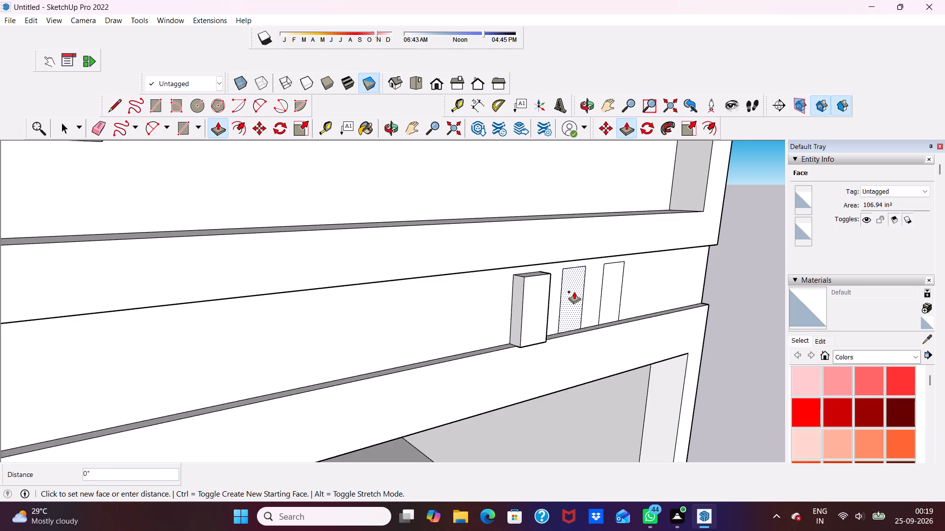
{"action": "left_click", "coordinate": [547, 305]}
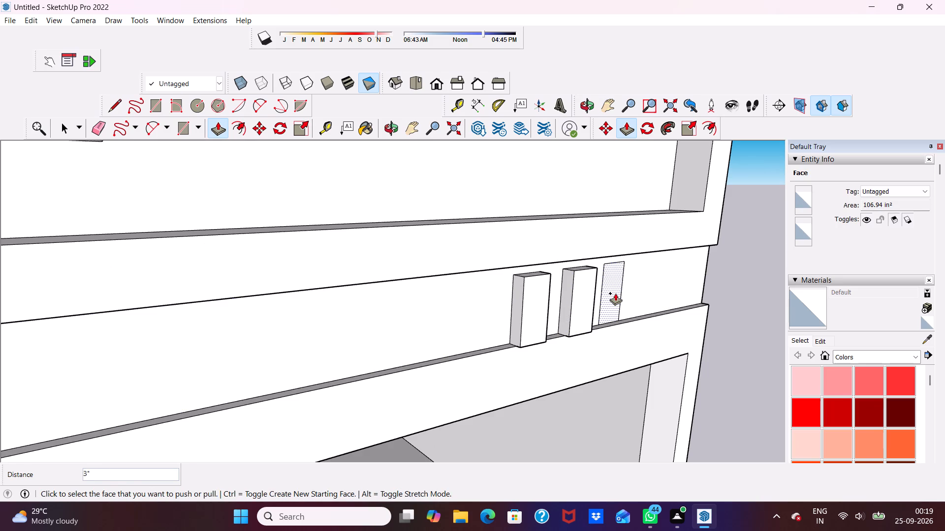
{"action": "left_click", "coordinate": [615, 293]}
{"action": "left_click", "coordinate": [580, 305]}
{"action": "scroll", "coordinate": [621, 264], "scroll_direction": "down", "scroll_amount": 1}
{"action": "scroll", "coordinate": [621, 264], "scroll_direction": "up", "scroll_amount": 1}
{"action": "scroll", "coordinate": [621, 265], "scroll_direction": "down", "scroll_amount": 5}
{"action": "scroll", "coordinate": [693, 282], "scroll_direction": "up", "scroll_amount": 1}
{"action": "key", "text": "space"}
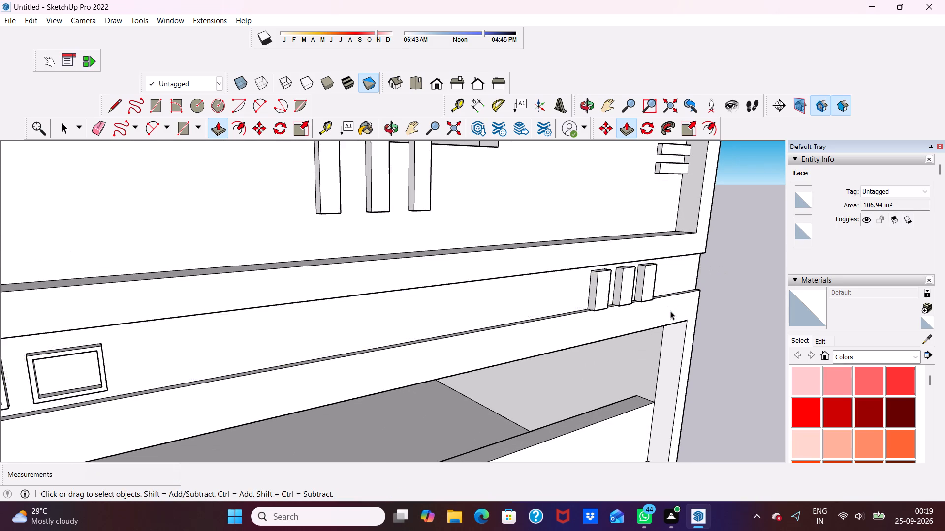
Push/Pull the side face of the ground-floor ceiling notch nearest the side wall, above the door, by 4" to close it.
{"action": "scroll", "coordinate": [670, 311], "scroll_direction": "down", "scroll_amount": 1}
{"action": "middle_click_drag", "start_coordinate": [670, 311], "coordinate": [622, 200]}
{"action": "scroll", "coordinate": [616, 193], "scroll_direction": "down", "scroll_amount": 10}
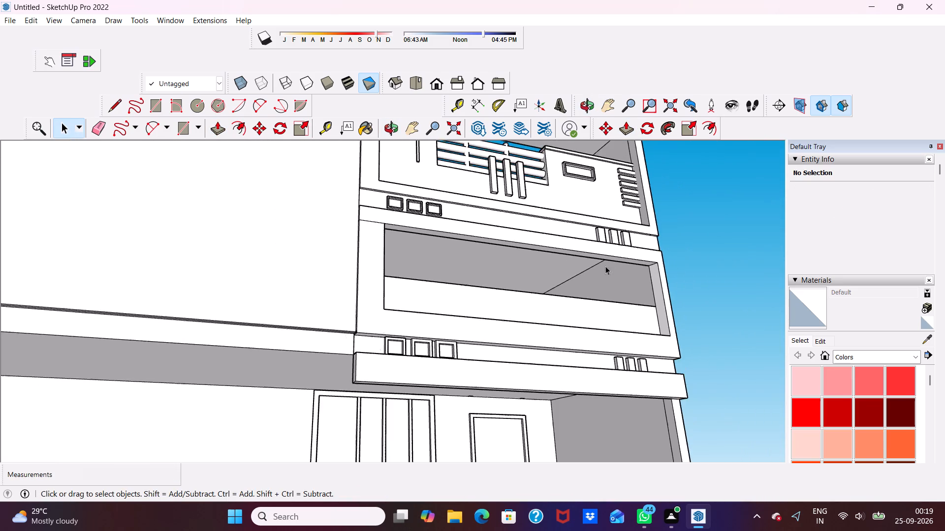
{"action": "middle_click_drag", "start_coordinate": [602, 265], "coordinate": [531, 195]}
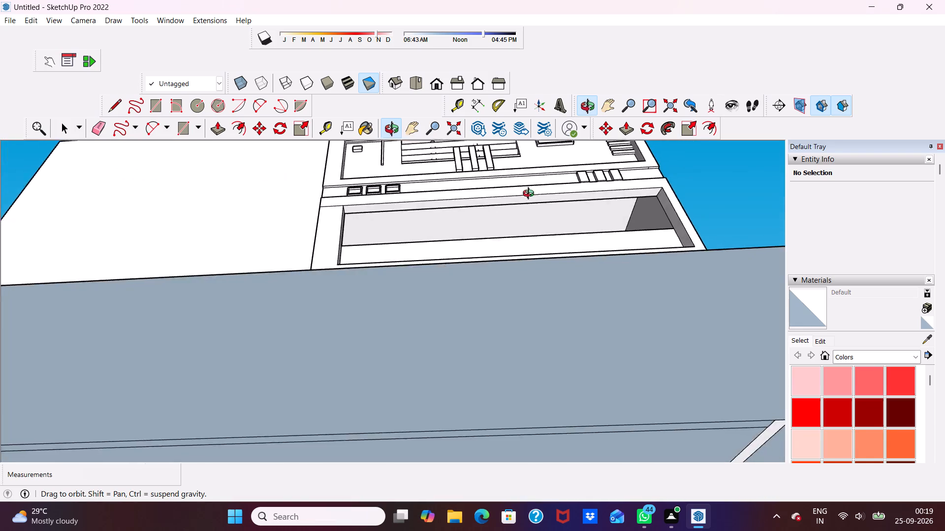
{"action": "middle_click_drag", "start_coordinate": [531, 195], "coordinate": [563, 255]}
{"action": "scroll", "coordinate": [546, 326], "scroll_direction": "up", "scroll_amount": 4}
{"action": "scroll", "coordinate": [539, 288], "scroll_direction": "down", "scroll_amount": 5}
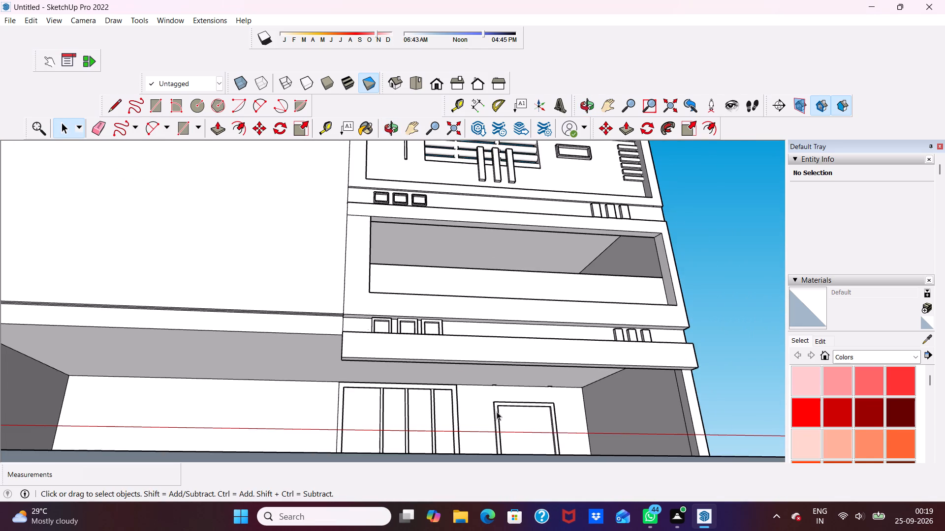
{"action": "scroll", "coordinate": [496, 406], "scroll_direction": "up", "scroll_amount": 4}
{"action": "middle_click_drag", "start_coordinate": [496, 405], "coordinate": [488, 364]}
{"action": "scroll", "coordinate": [489, 368], "scroll_direction": "down", "scroll_amount": 1}
{"action": "middle_click_drag", "start_coordinate": [490, 372], "coordinate": [491, 429]}
{"action": "scroll", "coordinate": [499, 394], "scroll_direction": "up", "scroll_amount": 2}
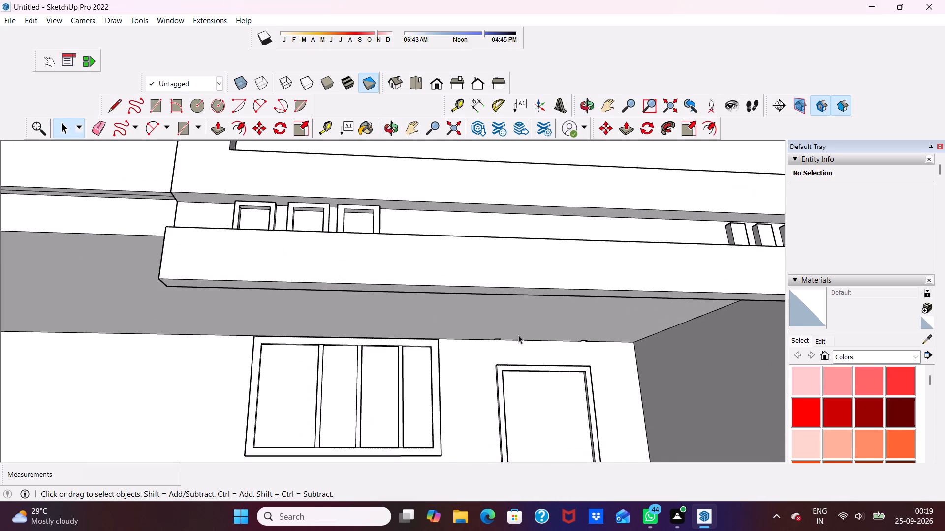
{"action": "middle_click_drag", "start_coordinate": [524, 338], "coordinate": [530, 320]}
{"action": "scroll", "coordinate": [530, 320], "scroll_direction": "up", "scroll_amount": 4}
{"action": "scroll", "coordinate": [562, 354], "scroll_direction": "up", "scroll_amount": 4}
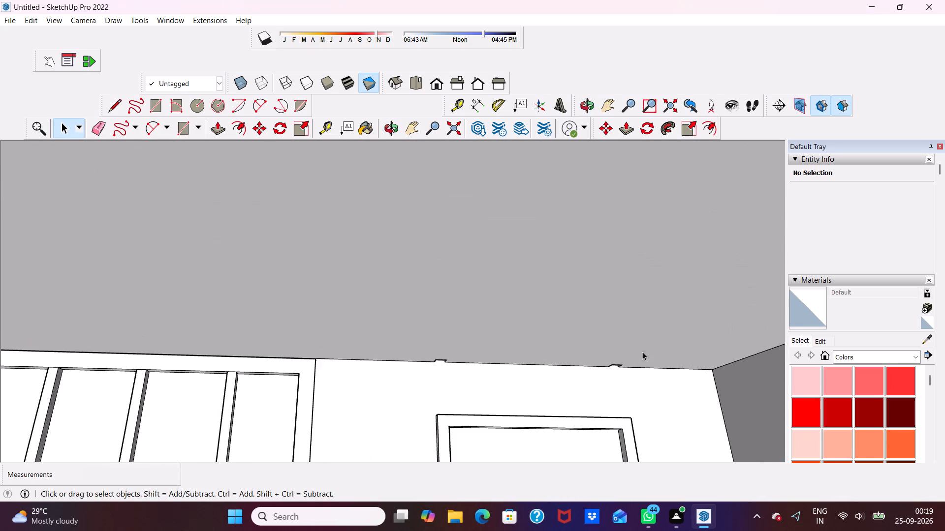
{"action": "scroll", "coordinate": [630, 359], "scroll_direction": "up", "scroll_amount": 8}
{"action": "middle_click_drag", "start_coordinate": [604, 382], "coordinate": [559, 306]}
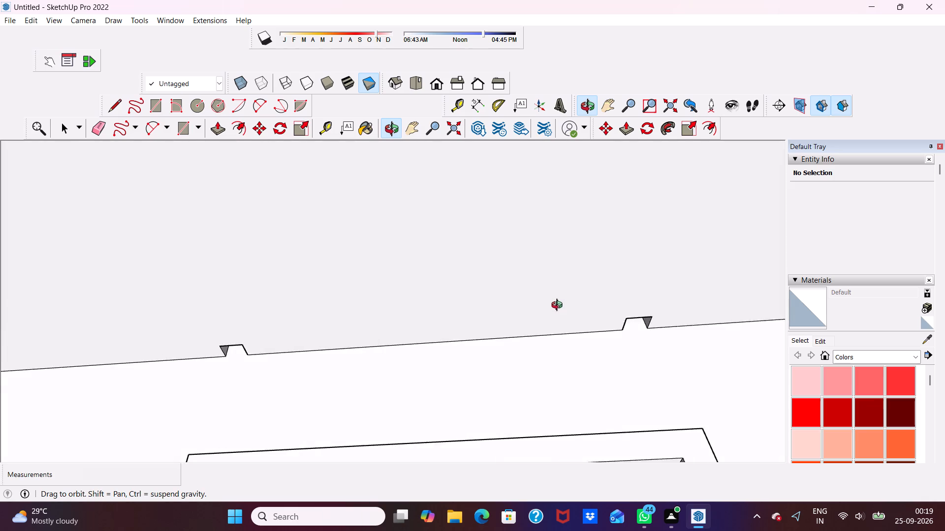
{"action": "middle_click_drag", "start_coordinate": [559, 306], "coordinate": [529, 249]}
{"action": "scroll", "coordinate": [646, 263], "scroll_direction": "up", "scroll_amount": 4}
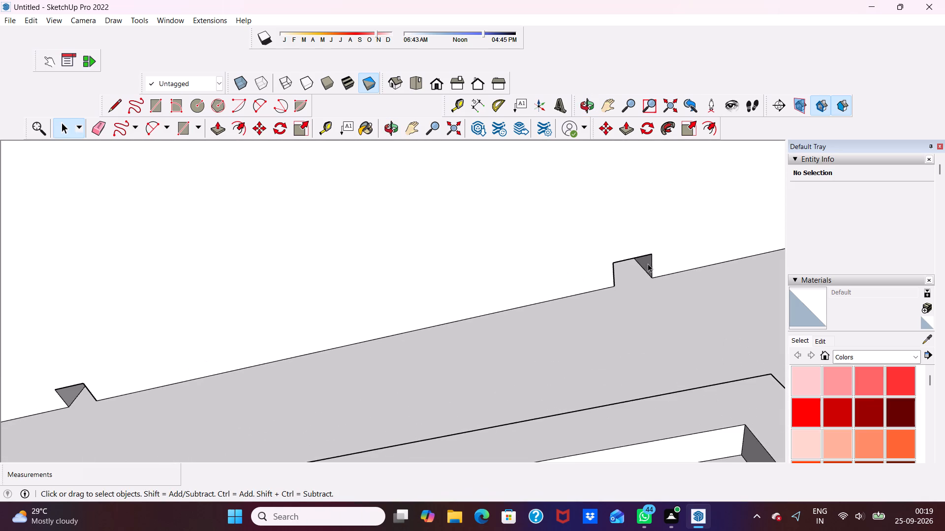
{"action": "left_click", "coordinate": [650, 262]}
{"action": "left_click", "coordinate": [642, 263]}
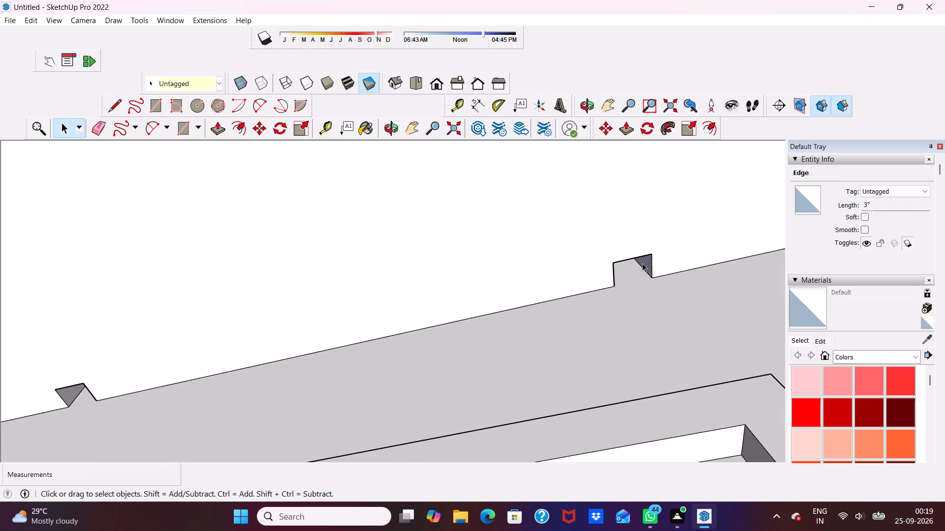
{"action": "left_click", "coordinate": [218, 130]}
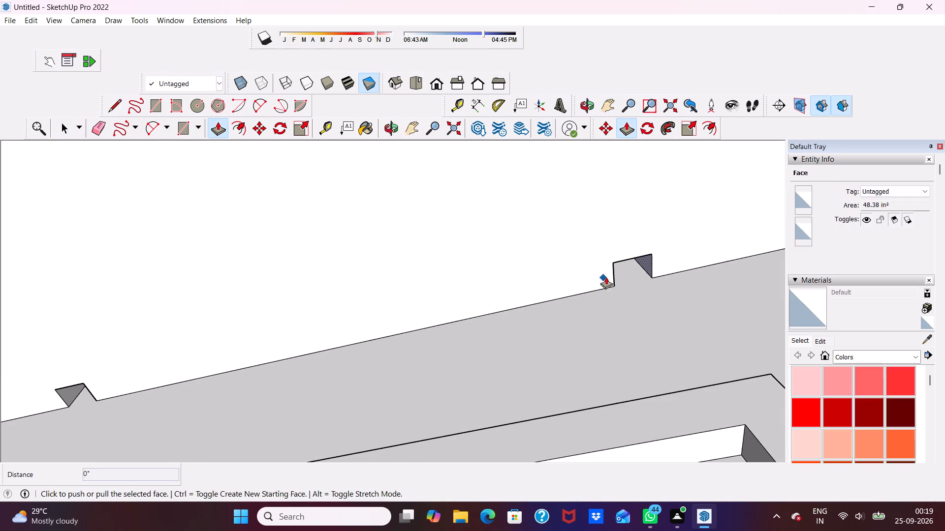
{"action": "left_click", "coordinate": [647, 260]}
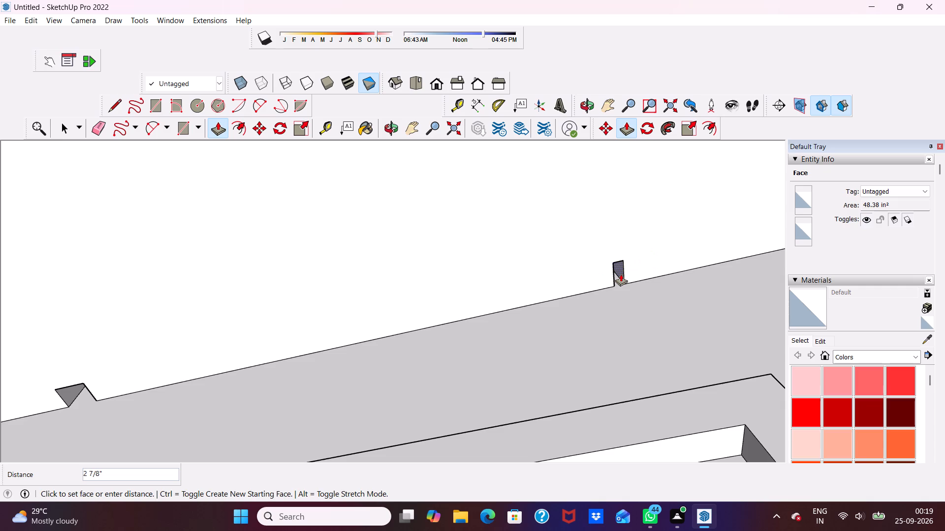
{"action": "left_click", "coordinate": [611, 277]}
{"action": "scroll", "coordinate": [597, 281], "scroll_direction": "down", "scroll_amount": 4}
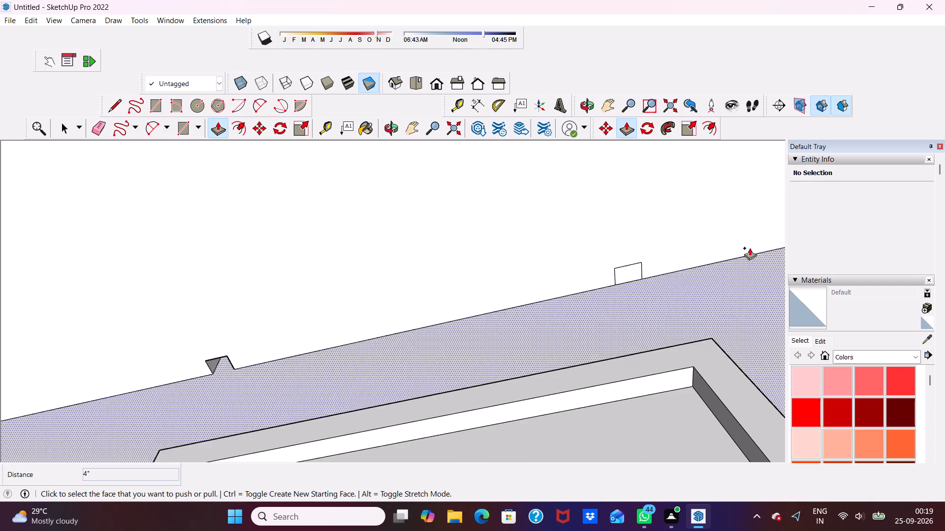
Push/Pull the side face of the other ceiling notch, nearer the window, across to its opposite side to close it.
{"action": "scroll", "coordinate": [607, 273], "scroll_direction": "down", "scroll_amount": 2}
{"action": "scroll", "coordinate": [280, 369], "scroll_direction": "up", "scroll_amount": 6}
{"action": "middle_click_drag", "start_coordinate": [271, 355], "coordinate": [315, 341]}
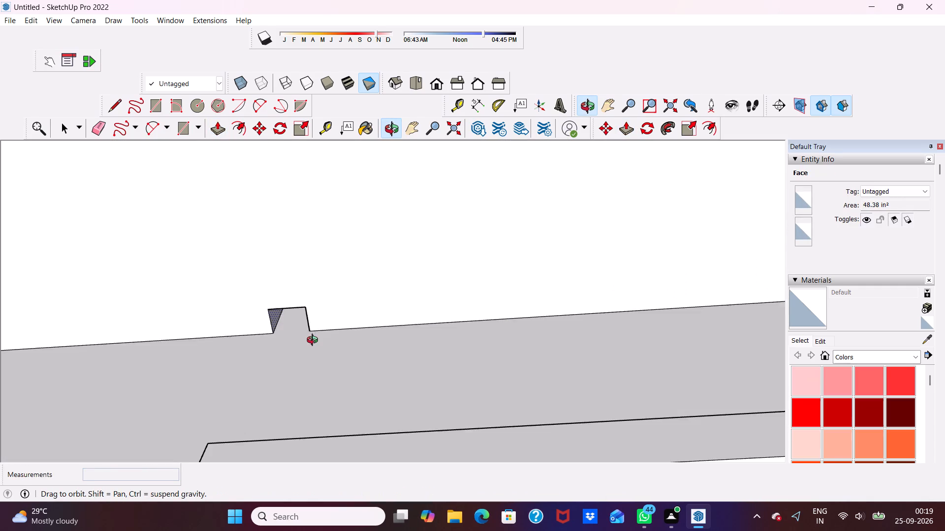
{"action": "middle_click_drag", "start_coordinate": [315, 341], "coordinate": [439, 386]}
{"action": "scroll", "coordinate": [358, 350], "scroll_direction": "up", "scroll_amount": 3}
{"action": "scroll", "coordinate": [343, 301], "scroll_direction": "up", "scroll_amount": 3}
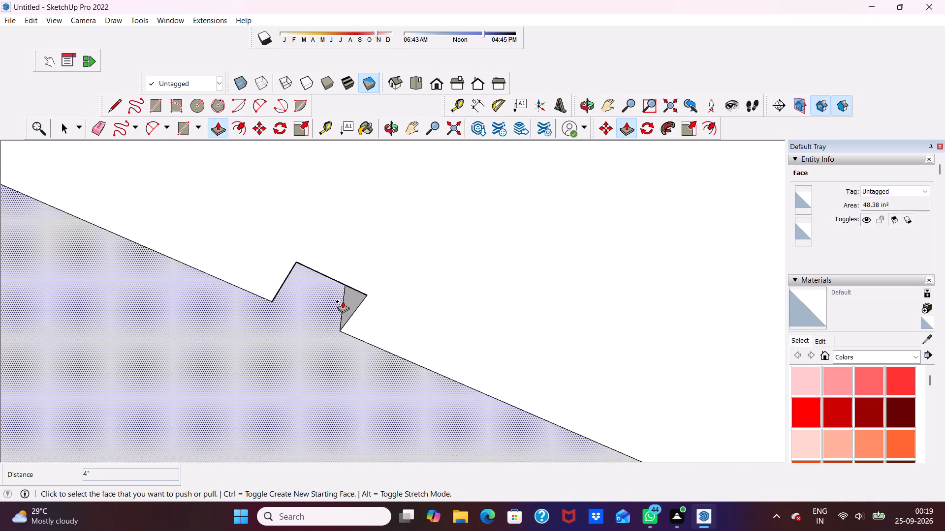
{"action": "left_click", "coordinate": [347, 305]}
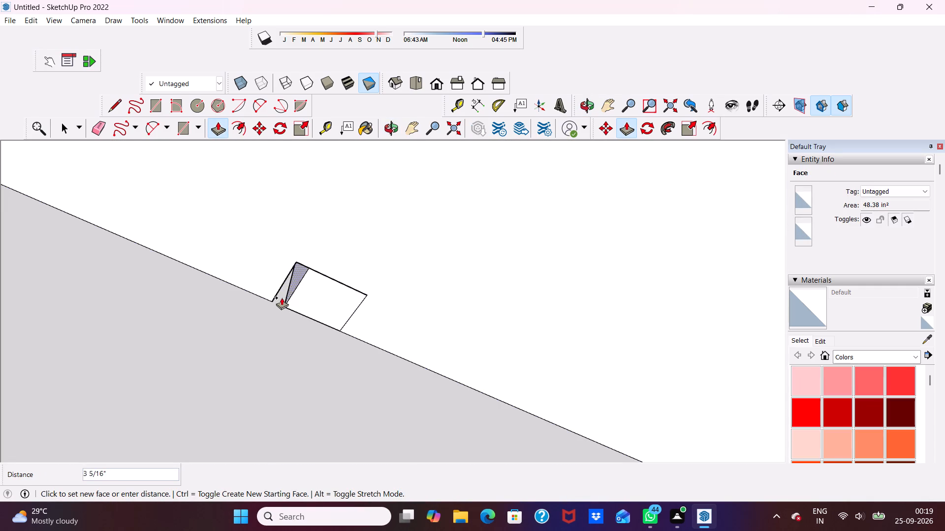
{"action": "left_click", "coordinate": [276, 297]}
{"action": "scroll", "coordinate": [318, 292], "scroll_direction": "down", "scroll_amount": 4}
{"action": "key", "text": "space"}
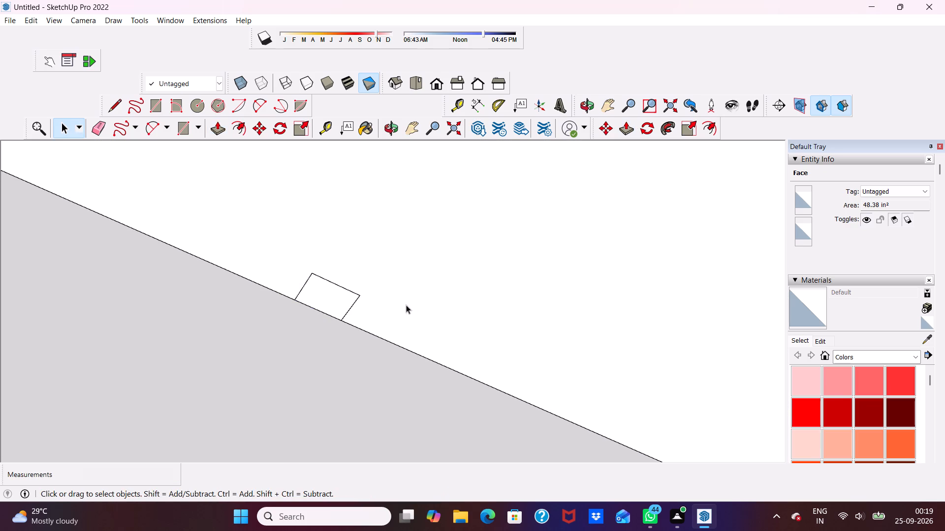
Erase the three leftover outline edges of the closed ceiling notch nearer the window.
{"action": "left_click", "coordinate": [100, 129]}
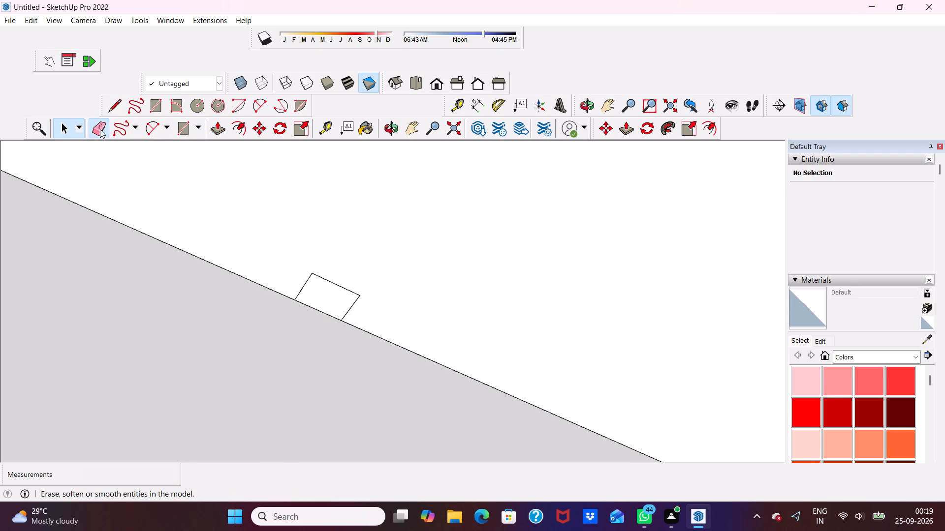
{"action": "left_click", "coordinate": [316, 275]}
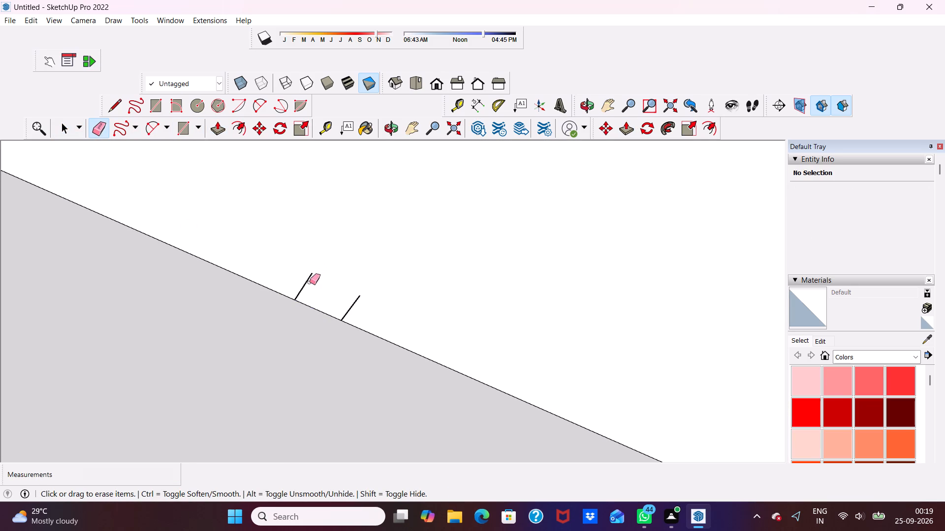
{"action": "left_click", "coordinate": [307, 284]}
{"action": "left_click", "coordinate": [307, 282]}
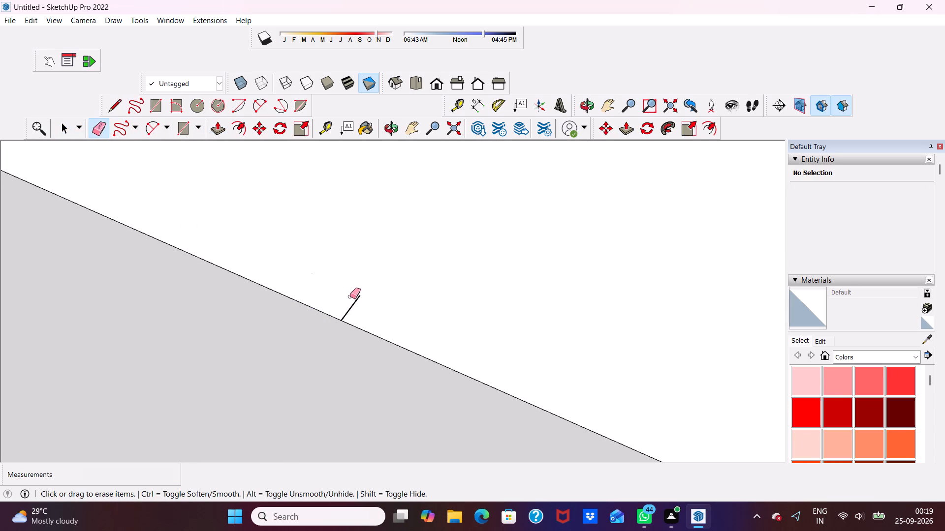
{"action": "left_click", "coordinate": [355, 299]}
{"action": "scroll", "coordinate": [360, 286], "scroll_direction": "down", "scroll_amount": 2}
{"action": "scroll", "coordinate": [359, 287], "scroll_direction": "up", "scroll_amount": 2}
{"action": "scroll", "coordinate": [361, 289], "scroll_direction": "down", "scroll_amount": 11}
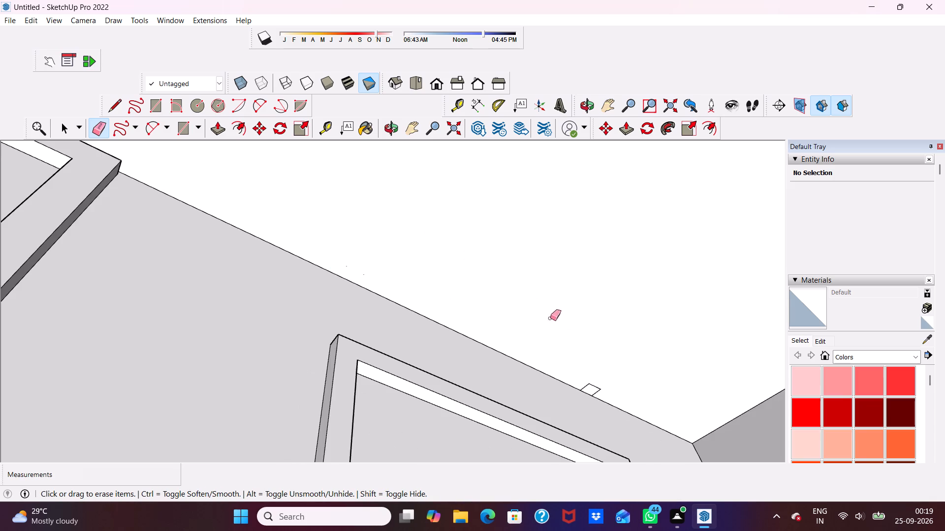
Erase the three leftover outline edges of the closed ceiling notch nearest the side wall.
{"action": "scroll", "coordinate": [588, 398], "scroll_direction": "up", "scroll_amount": 11}
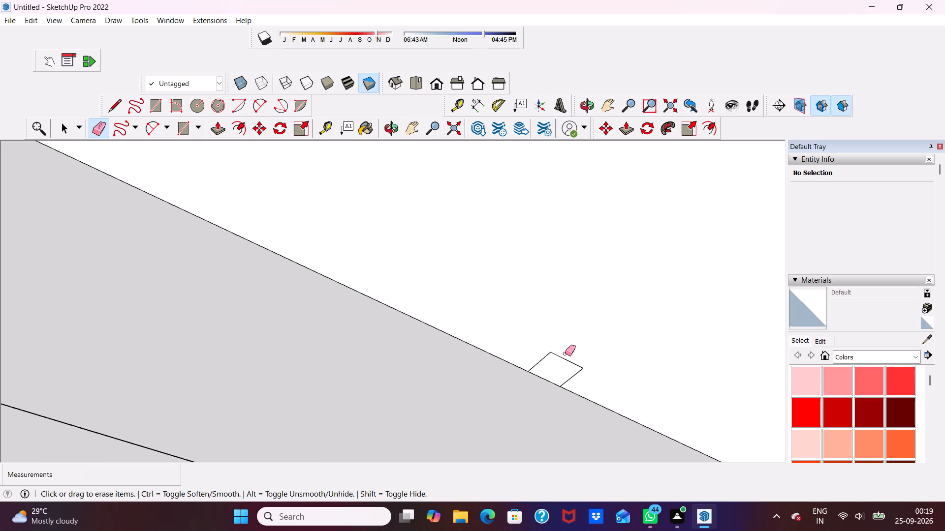
{"action": "left_click_drag", "start_coordinate": [565, 350], "coordinate": [552, 379]}
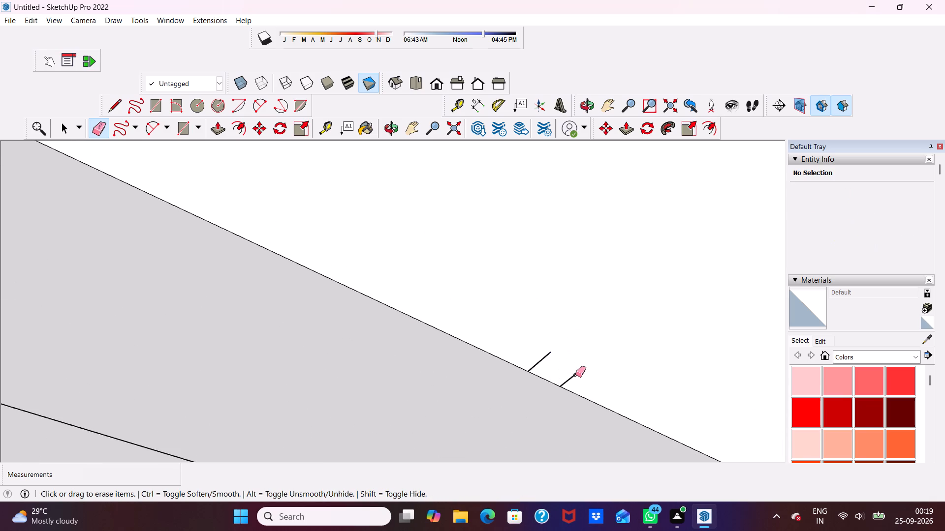
{"action": "left_click", "coordinate": [575, 375]}
{"action": "left_click", "coordinate": [538, 362]}
{"action": "key", "text": "space"}
{"action": "scroll", "coordinate": [494, 335], "scroll_direction": "down", "scroll_amount": 3}
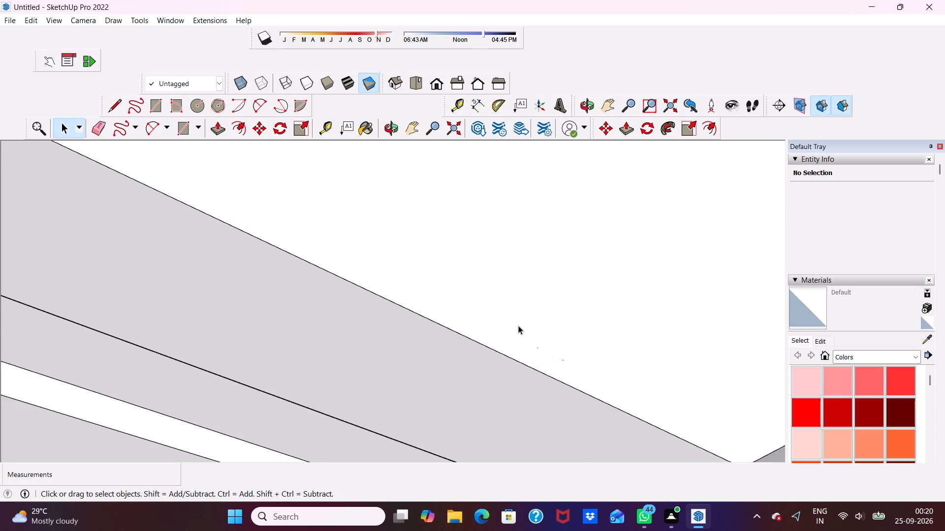
Examine the whole elevation in the standard Front view and from below for remaining stray geometry.
{"action": "scroll", "coordinate": [518, 325], "scroll_direction": "down", "scroll_amount": 11}
{"action": "scroll", "coordinate": [486, 252], "scroll_direction": "up", "scroll_amount": 1}
{"action": "scroll", "coordinate": [487, 254], "scroll_direction": "down", "scroll_amount": 6}
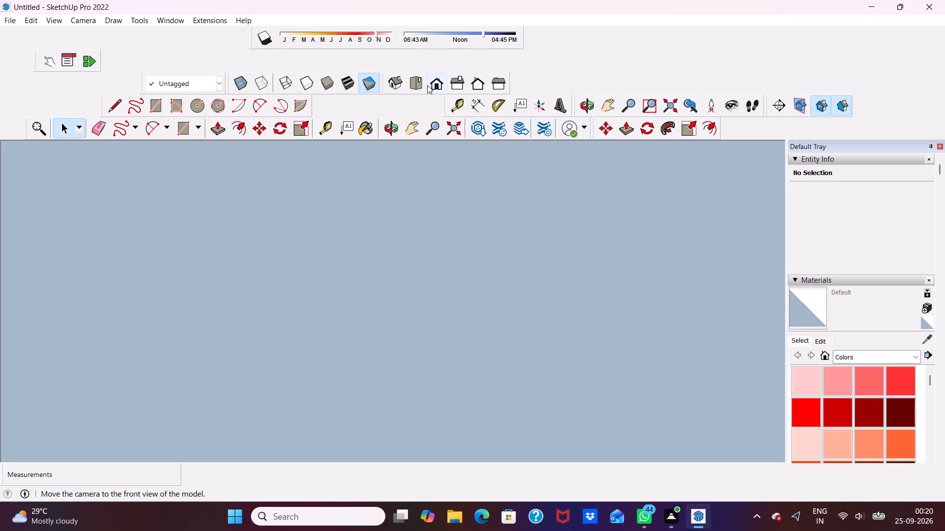
{"action": "left_click", "coordinate": [438, 85]}
{"action": "scroll", "coordinate": [450, 275], "scroll_direction": "down", "scroll_amount": 3}
{"action": "scroll", "coordinate": [499, 291], "scroll_direction": "down", "scroll_amount": 2}
{"action": "scroll", "coordinate": [444, 265], "scroll_direction": "down", "scroll_amount": 3}
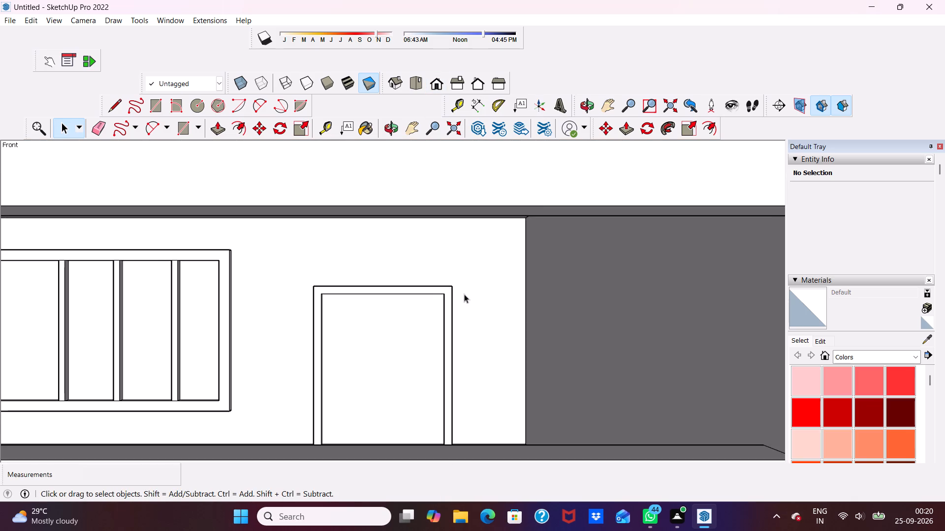
{"action": "scroll", "coordinate": [465, 249], "scroll_direction": "down", "scroll_amount": 7}
{"action": "scroll", "coordinate": [474, 236], "scroll_direction": "up", "scroll_amount": 2}
{"action": "scroll", "coordinate": [474, 236], "scroll_direction": "down", "scroll_amount": 7}
{"action": "middle_click_drag", "start_coordinate": [492, 257], "coordinate": [493, 257]}
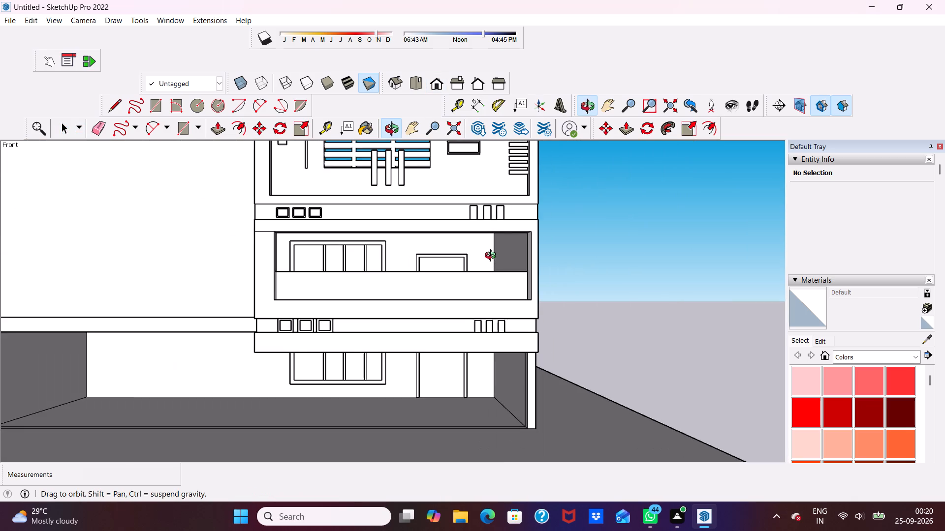
{"action": "middle_click_drag", "start_coordinate": [493, 257], "coordinate": [459, 193]}
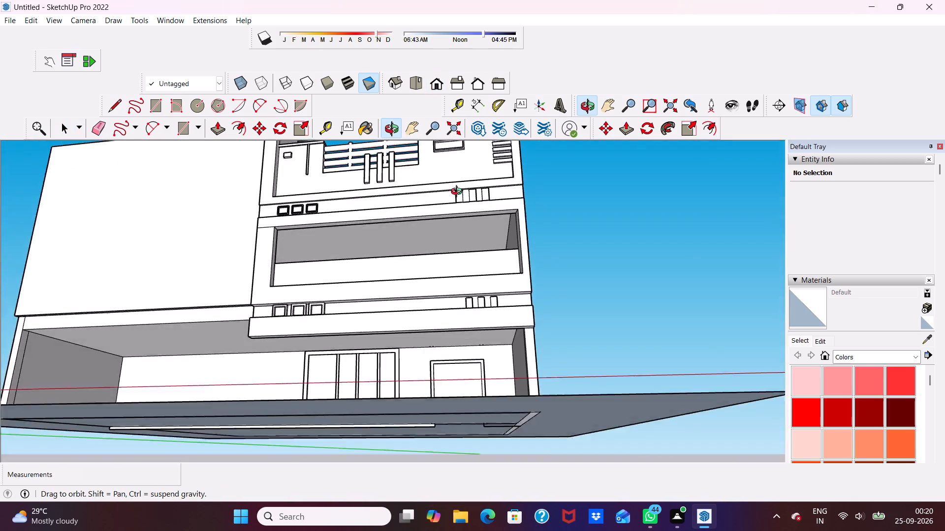
{"action": "middle_click_drag", "start_coordinate": [459, 193], "coordinate": [569, 161]}
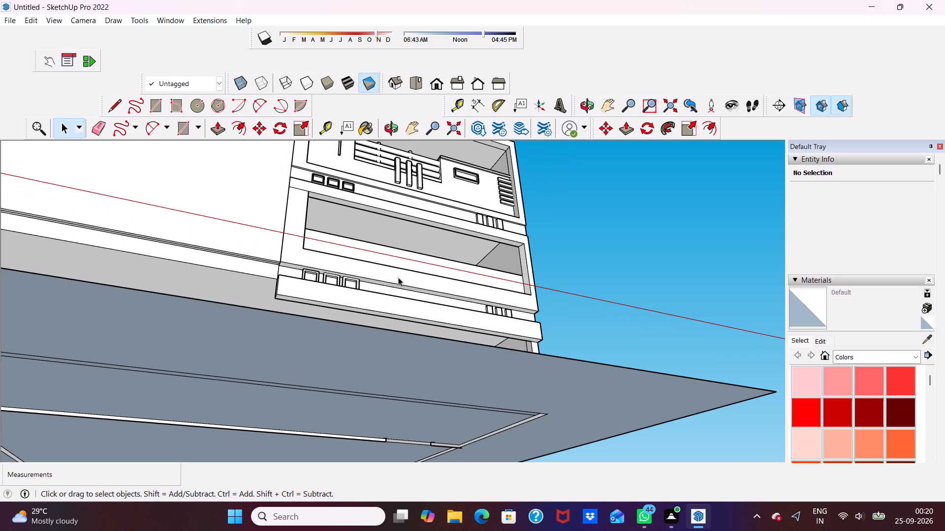
Erase the stray lengthwise edge on the narrow underside of the large plain wall beside the balcony block.
{"action": "scroll", "coordinate": [254, 307], "scroll_direction": "up", "scroll_amount": 13}
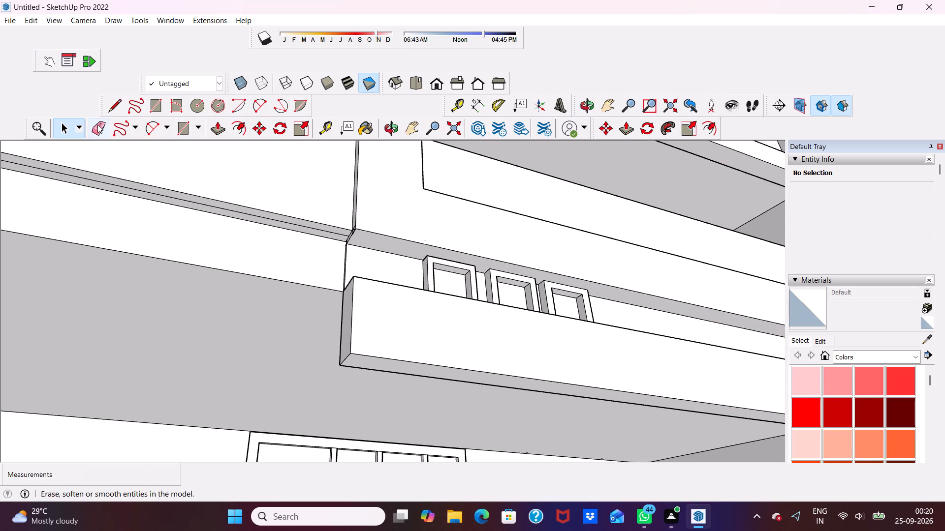
{"action": "left_click_drag", "start_coordinate": [98, 124], "coordinate": [99, 132]}
{"action": "left_click", "coordinate": [141, 191]}
{"action": "scroll", "coordinate": [158, 203], "scroll_direction": "down", "scroll_amount": 4}
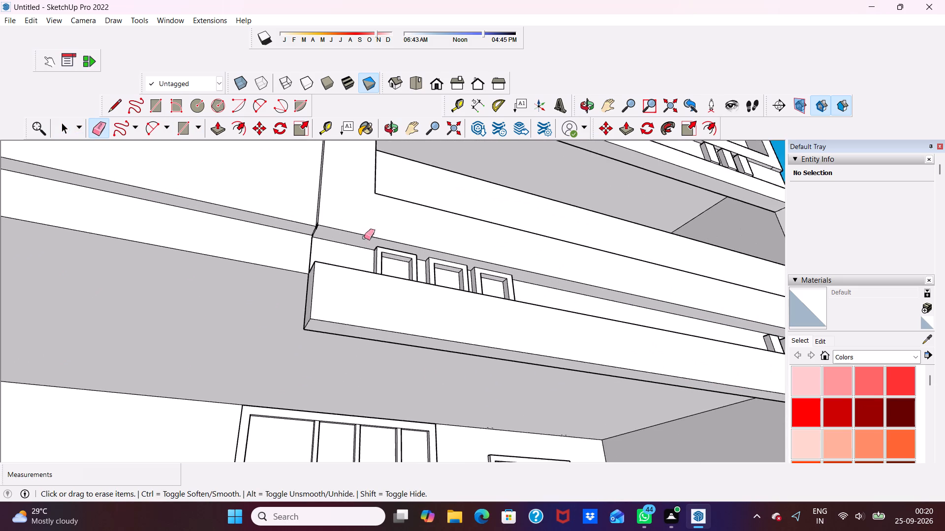
Push/Pull the small recessed face on the underside corner between the plain wall and balcony block by about 1 5/16", level with the adjoining strip.
{"action": "scroll", "coordinate": [364, 237], "scroll_direction": "down", "scroll_amount": 4}
{"action": "middle_click_drag", "start_coordinate": [372, 262], "coordinate": [449, 324]}
{"action": "scroll", "coordinate": [395, 295], "scroll_direction": "up", "scroll_amount": 6}
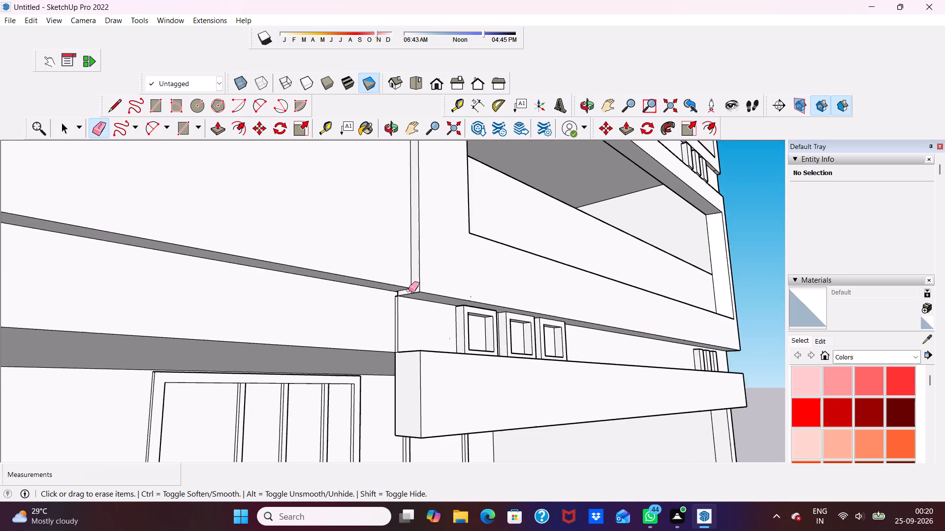
{"action": "scroll", "coordinate": [409, 290], "scroll_direction": "up", "scroll_amount": 9}
{"action": "scroll", "coordinate": [409, 300], "scroll_direction": "down", "scroll_amount": 2}
{"action": "scroll", "coordinate": [366, 301], "scroll_direction": "down", "scroll_amount": 9}
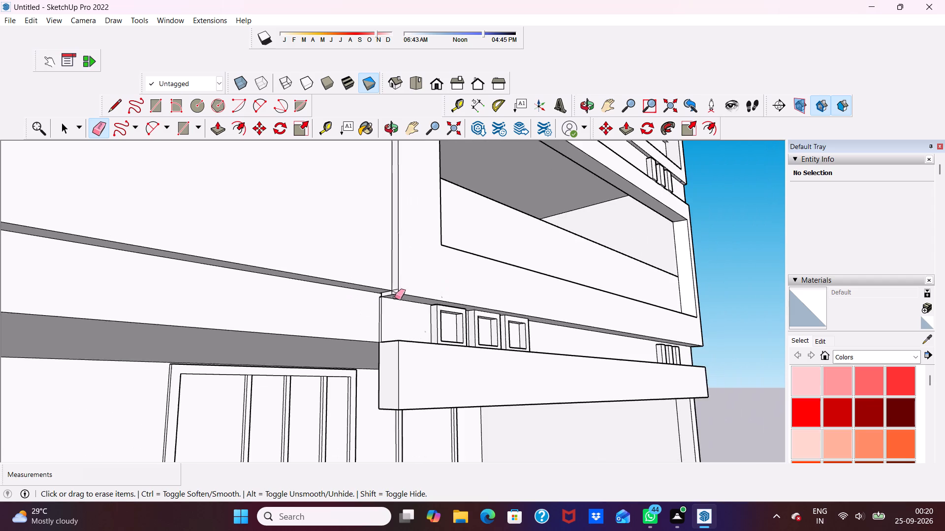
{"action": "scroll", "coordinate": [378, 306], "scroll_direction": "up", "scroll_amount": 18}
{"action": "middle_click_drag", "start_coordinate": [375, 289], "coordinate": [518, 306]}
{"action": "scroll", "coordinate": [505, 297], "scroll_direction": "up", "scroll_amount": 1}
{"action": "key", "text": "space"}
{"action": "left_click", "coordinate": [443, 291]}
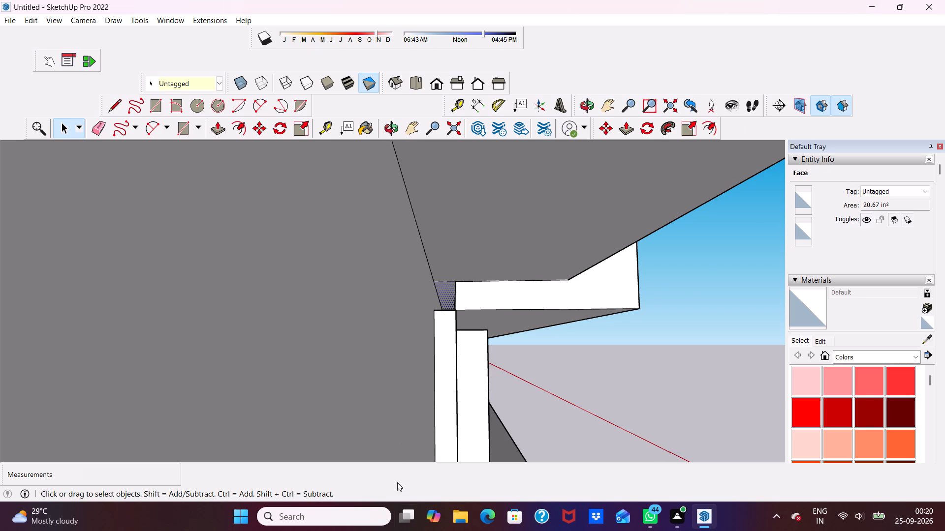
{"action": "scroll", "coordinate": [431, 469], "scroll_direction": "up", "scroll_amount": 1}
{"action": "scroll", "coordinate": [454, 201], "scroll_direction": "up", "scroll_amount": 2}
{"action": "left_click", "coordinate": [217, 132]}
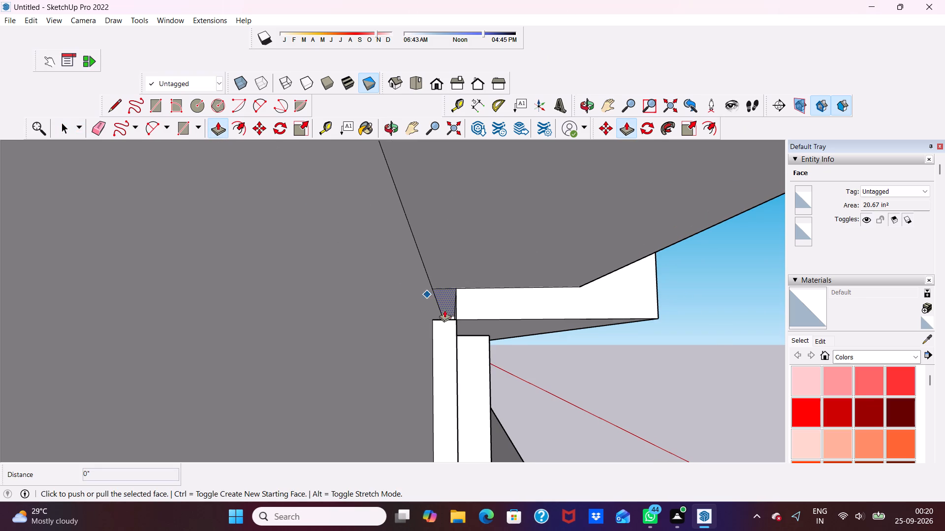
{"action": "scroll", "coordinate": [475, 333], "scroll_direction": "up", "scroll_amount": 5}
{"action": "scroll", "coordinate": [292, 228], "scroll_direction": "down", "scroll_amount": 9}
{"action": "middle_click_drag", "start_coordinate": [287, 226], "coordinate": [314, 233]}
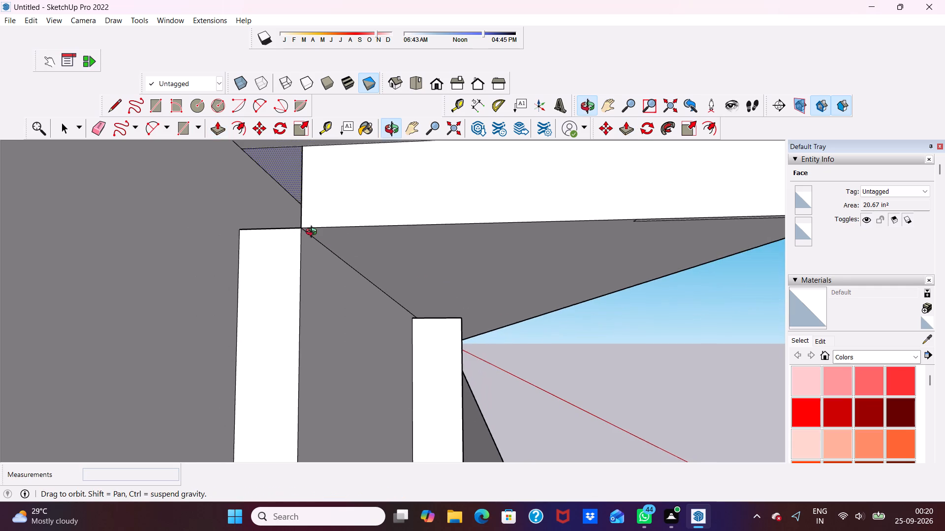
{"action": "middle_click_drag", "start_coordinate": [314, 233], "coordinate": [301, 206]}
{"action": "scroll", "coordinate": [287, 179], "scroll_direction": "up", "scroll_amount": 1}
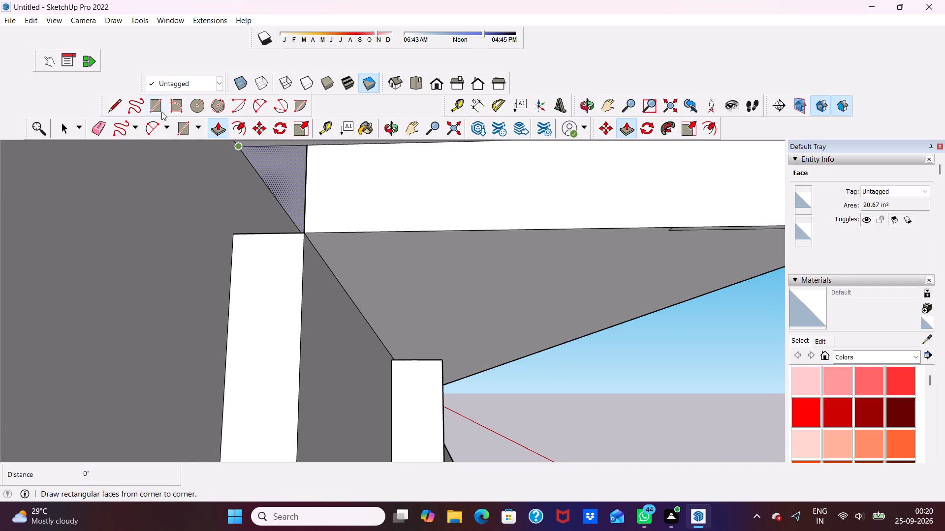
{"action": "left_click", "coordinate": [274, 159]}
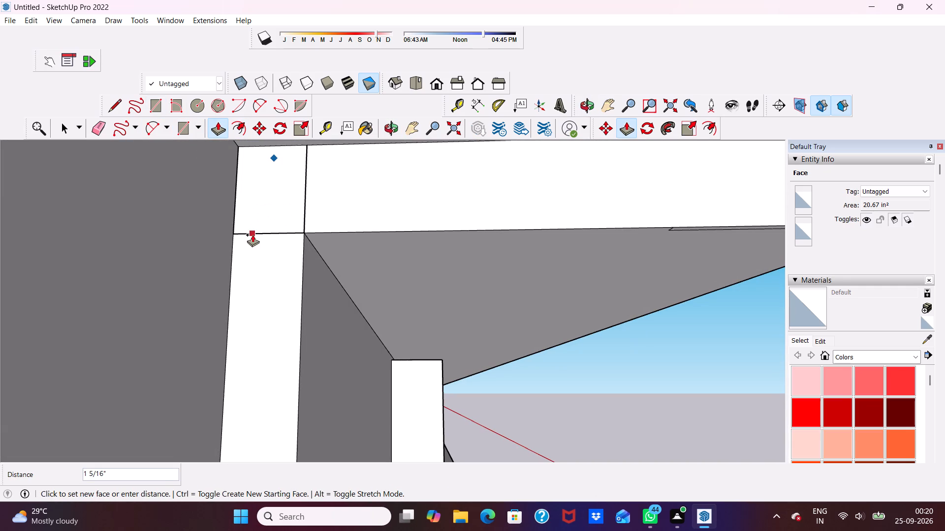
{"action": "left_click", "coordinate": [252, 235]}
Erase the two leftover edges around the filled underside corner between the plain wall and the balcony block.
{"action": "scroll", "coordinate": [277, 212], "scroll_direction": "down", "scroll_amount": 5}
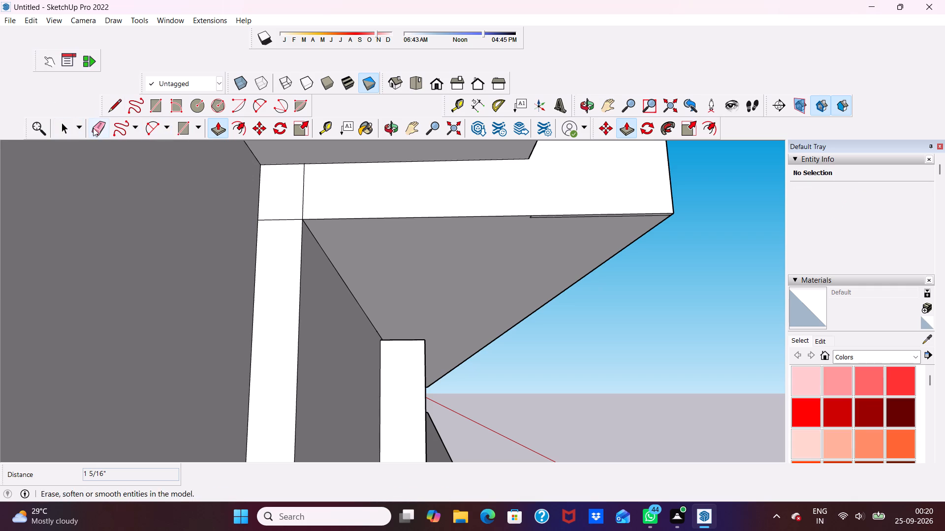
{"action": "left_click_drag", "start_coordinate": [96, 128], "coordinate": [105, 135]}
{"action": "scroll", "coordinate": [260, 206], "scroll_direction": "up", "scroll_amount": 3}
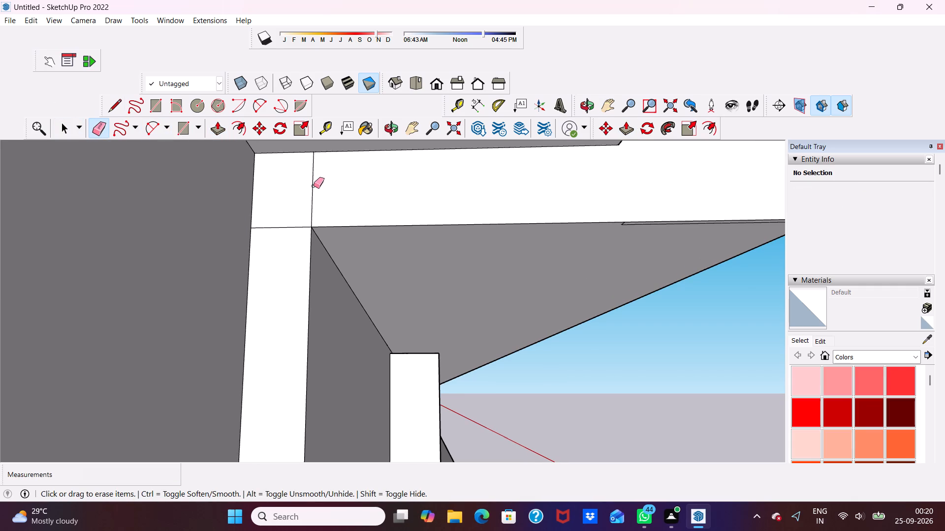
{"action": "left_click", "coordinate": [314, 186]}
{"action": "left_click", "coordinate": [297, 229]}
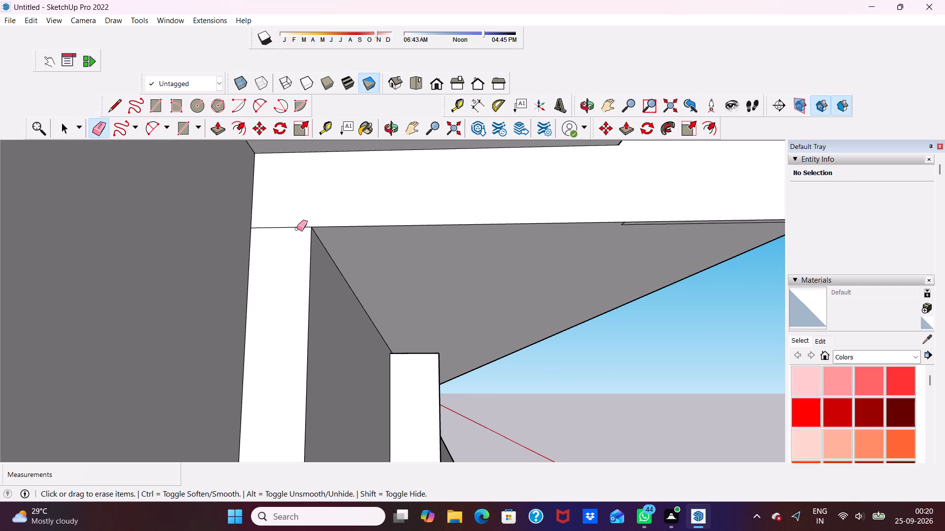
{"action": "left_click", "coordinate": [297, 225]}
{"action": "left_click", "coordinate": [297, 227]}
{"action": "scroll", "coordinate": [269, 241], "scroll_direction": "down", "scroll_amount": 3}
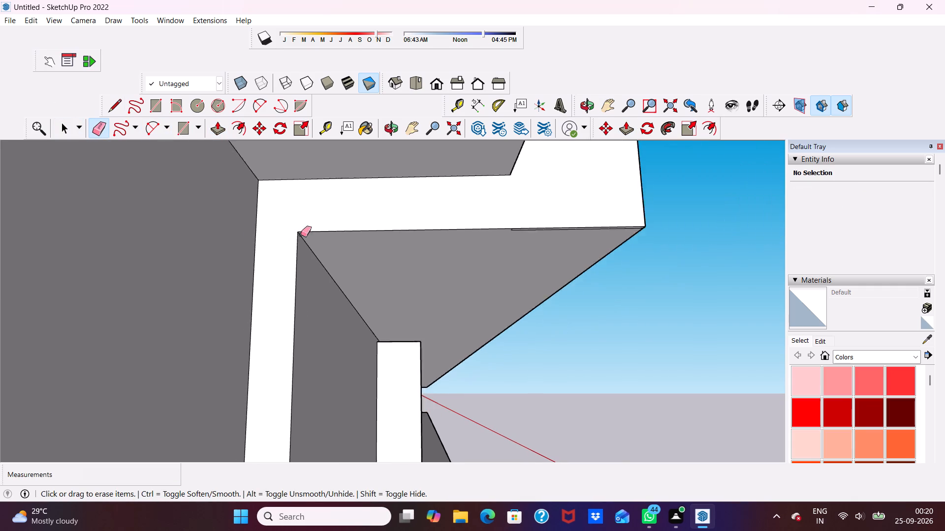
{"action": "scroll", "coordinate": [301, 235], "scroll_direction": "down", "scroll_amount": 12}
{"action": "key", "text": "space"}
Examine the lower elevation from several angles, especially where the plain wall meets the balcony block's strips and projecting band.
{"action": "scroll", "coordinate": [579, 253], "scroll_direction": "down", "scroll_amount": 1}
{"action": "middle_click_drag", "start_coordinate": [579, 253], "coordinate": [382, 294]}
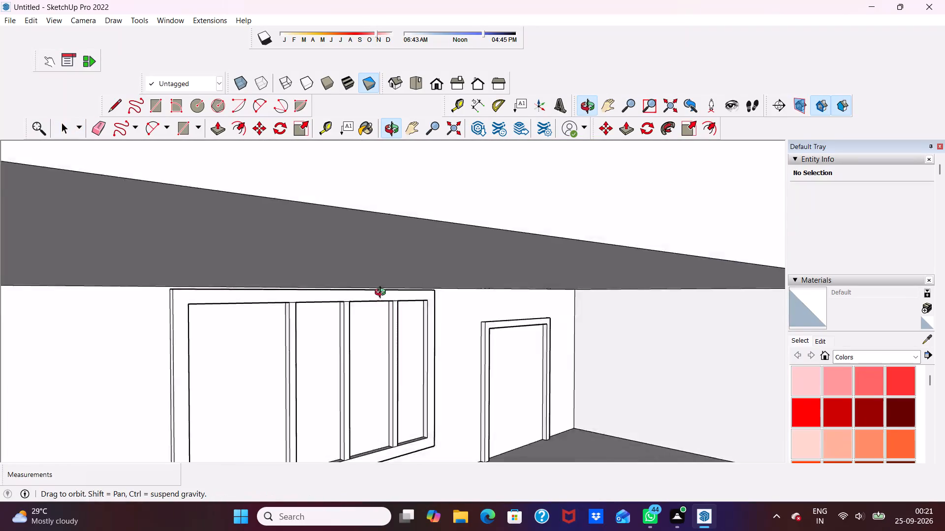
{"action": "middle_click_drag", "start_coordinate": [382, 294], "coordinate": [338, 294]}
{"action": "scroll", "coordinate": [340, 238], "scroll_direction": "down", "scroll_amount": 2}
{"action": "scroll", "coordinate": [340, 238], "scroll_direction": "up", "scroll_amount": 1}
{"action": "scroll", "coordinate": [340, 238], "scroll_direction": "down", "scroll_amount": 20}
{"action": "scroll", "coordinate": [340, 238], "scroll_direction": "down", "scroll_amount": 3}
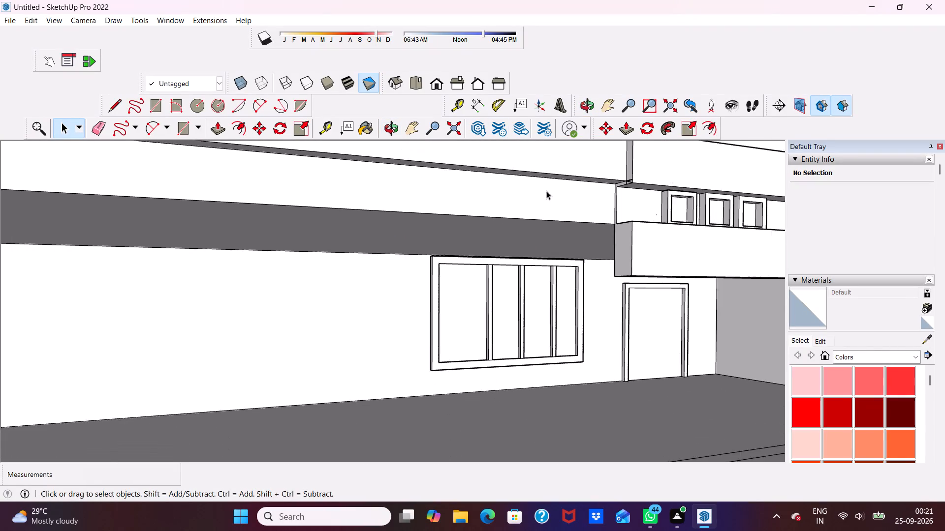
{"action": "scroll", "coordinate": [546, 191], "scroll_direction": "down", "scroll_amount": 4}
{"action": "scroll", "coordinate": [602, 217], "scroll_direction": "up", "scroll_amount": 4}
{"action": "scroll", "coordinate": [597, 212], "scroll_direction": "down", "scroll_amount": 4}
{"action": "scroll", "coordinate": [577, 129], "scroll_direction": "up", "scroll_amount": 13}
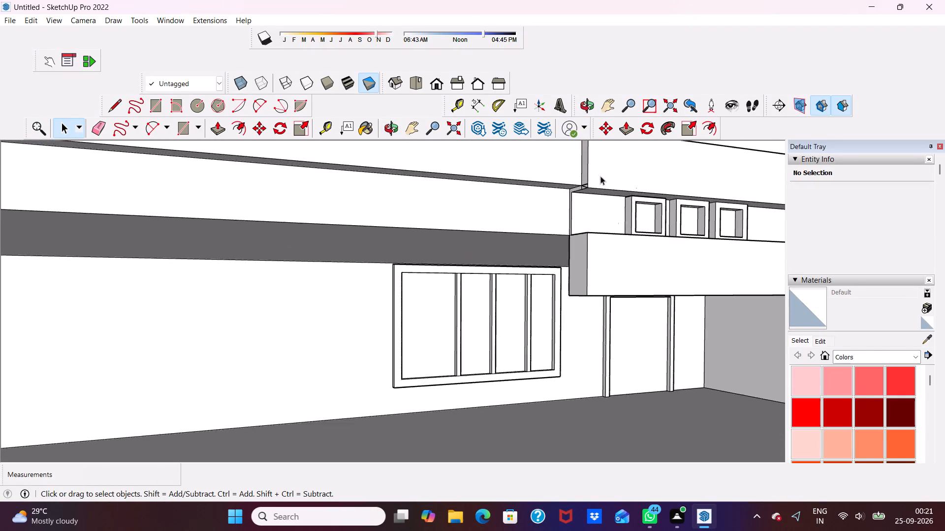
{"action": "scroll", "coordinate": [600, 176], "scroll_direction": "up", "scroll_amount": 10}
{"action": "scroll", "coordinate": [589, 183], "scroll_direction": "down", "scroll_amount": 5}
{"action": "middle_click_drag", "start_coordinate": [579, 208], "coordinate": [401, 240]}
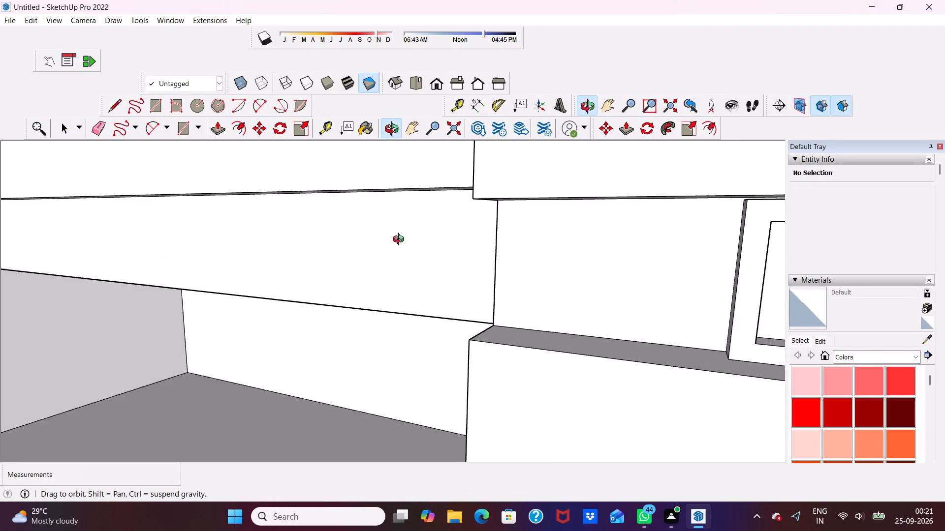
{"action": "middle_click_drag", "start_coordinate": [401, 240], "coordinate": [454, 207]}
{"action": "scroll", "coordinate": [458, 207], "scroll_direction": "down", "scroll_amount": 8}
{"action": "scroll", "coordinate": [488, 224], "scroll_direction": "up", "scroll_amount": 1}
{"action": "scroll", "coordinate": [494, 233], "scroll_direction": "down", "scroll_amount": 15}
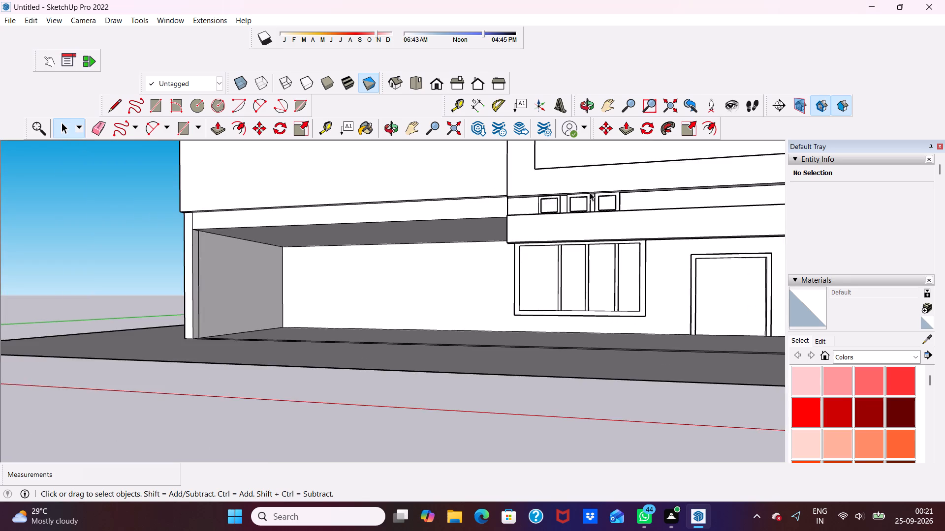
{"action": "scroll", "coordinate": [590, 192], "scroll_direction": "down", "scroll_amount": 4}
{"action": "middle_click_drag", "start_coordinate": [478, 177], "coordinate": [519, 189]}
{"action": "scroll", "coordinate": [529, 202], "scroll_direction": "down", "scroll_amount": 10}
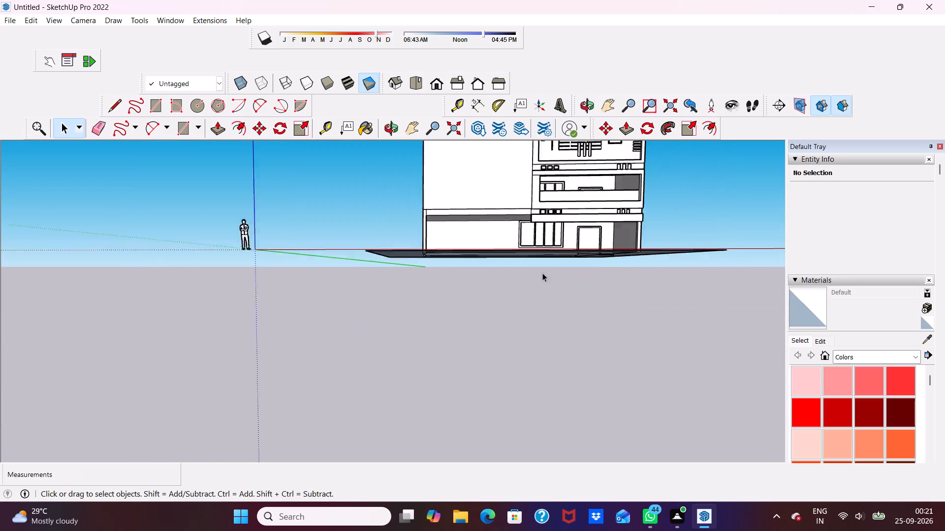
{"action": "scroll", "coordinate": [542, 273], "scroll_direction": "down", "scroll_amount": 1}
{"action": "scroll", "coordinate": [571, 182], "scroll_direction": "up", "scroll_amount": 9}
{"action": "scroll", "coordinate": [566, 159], "scroll_direction": "down", "scroll_amount": 2}
{"action": "scroll", "coordinate": [560, 206], "scroll_direction": "up", "scroll_amount": 9}
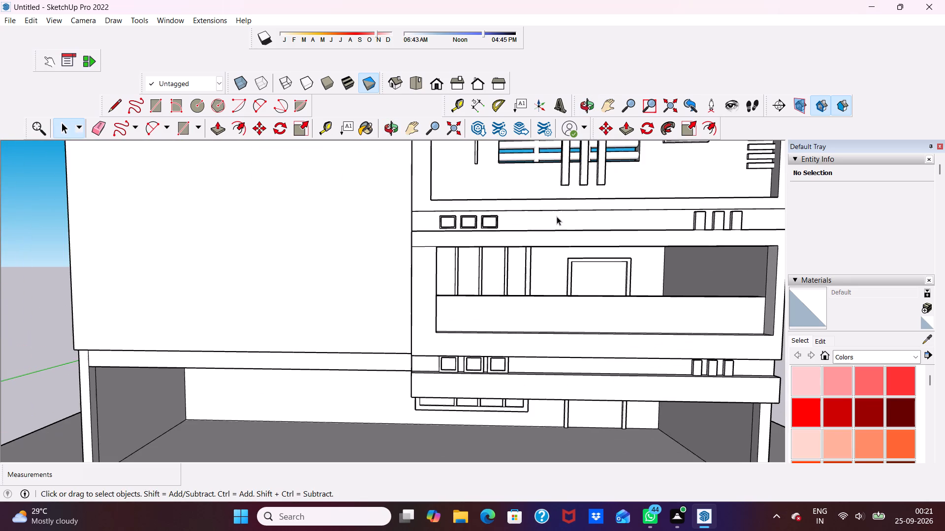
{"action": "middle_click_drag", "start_coordinate": [556, 216], "coordinate": [544, 225]}
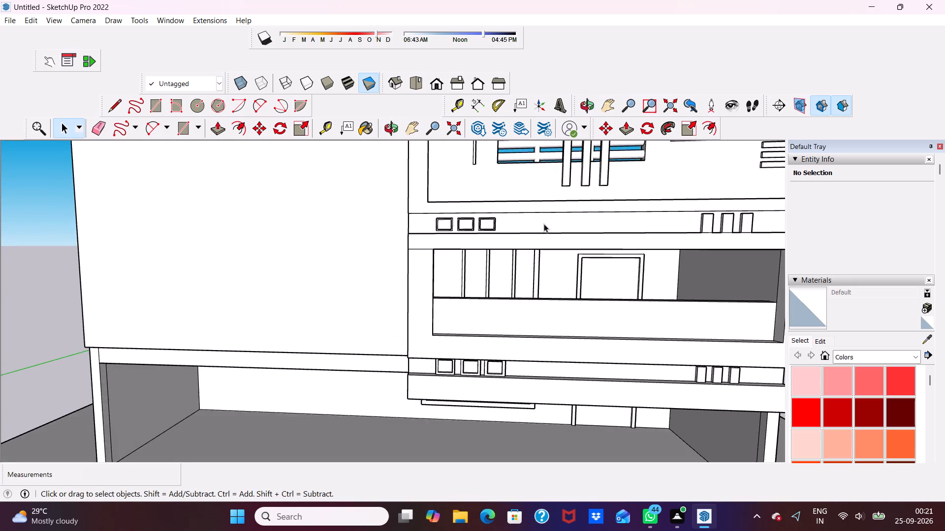
{"action": "scroll", "coordinate": [538, 233], "scroll_direction": "down", "scroll_amount": 5}
{"action": "middle_click_drag", "start_coordinate": [545, 309], "coordinate": [545, 293]}
{"action": "scroll", "coordinate": [545, 293], "scroll_direction": "up", "scroll_amount": 3}
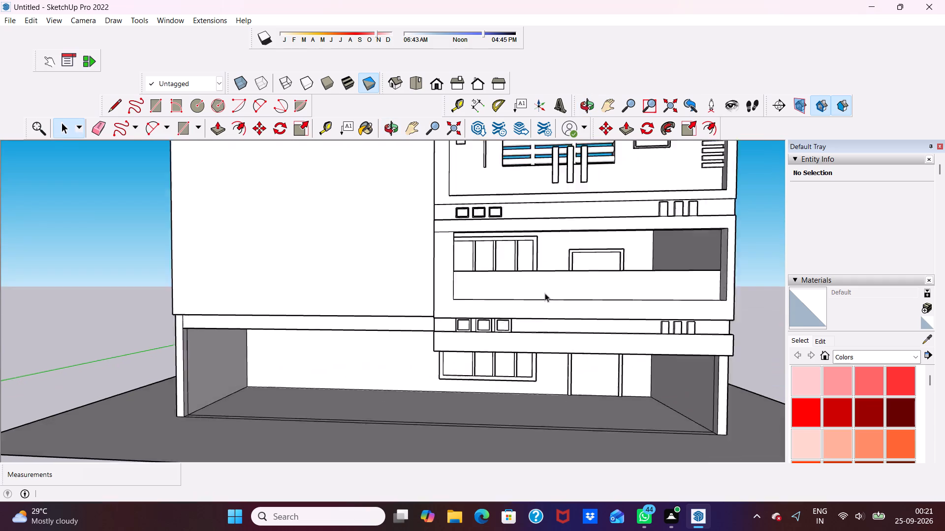
{"action": "scroll", "coordinate": [545, 293], "scroll_direction": "up", "scroll_amount": 2}
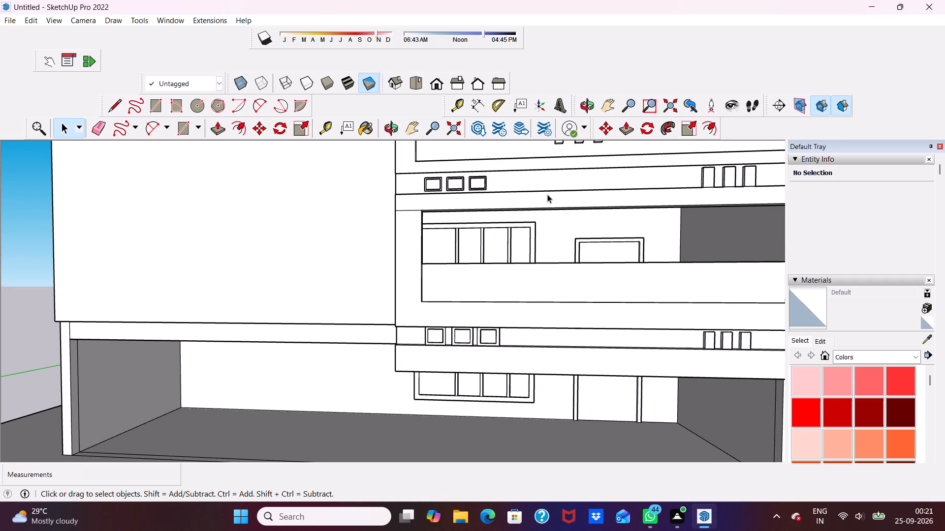
{"action": "scroll", "coordinate": [547, 194], "scroll_direction": "up", "scroll_amount": 1}
{"action": "scroll", "coordinate": [546, 197], "scroll_direction": "down", "scroll_amount": 5}
{"action": "scroll", "coordinate": [442, 314], "scroll_direction": "up", "scroll_amount": 4}
{"action": "middle_click_drag", "start_coordinate": [436, 301], "coordinate": [495, 288]}
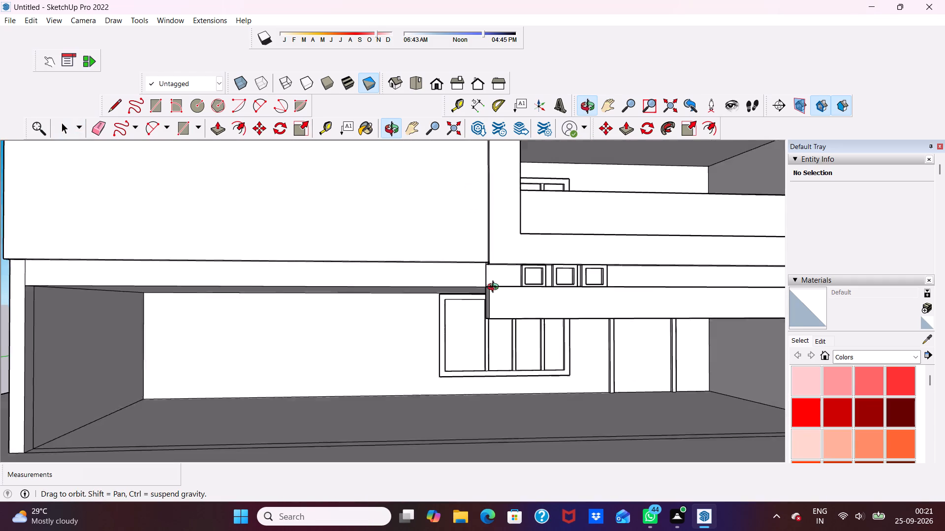
{"action": "middle_click_drag", "start_coordinate": [495, 288], "coordinate": [517, 292]}
{"action": "scroll", "coordinate": [517, 292], "scroll_direction": "up", "scroll_amount": 4}
{"action": "scroll", "coordinate": [498, 312], "scroll_direction": "down", "scroll_amount": 3}
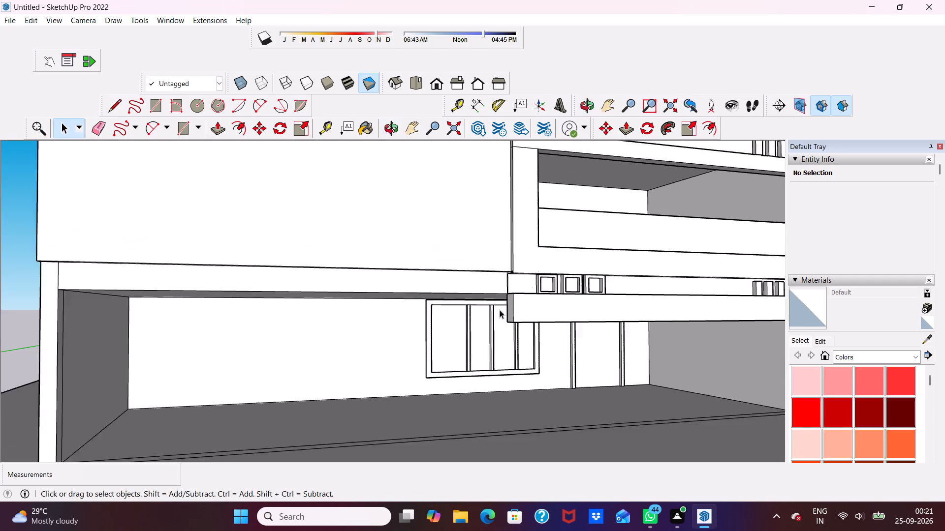
{"action": "scroll", "coordinate": [500, 310], "scroll_direction": "down", "scroll_amount": 1}
{"action": "scroll", "coordinate": [504, 307], "scroll_direction": "up", "scroll_amount": 4}
Push/Pull the end face of the projecting band about 21' 1 7/8" beneath the large plain wall, toward the far side post.
{"action": "left_click", "coordinate": [510, 302]}
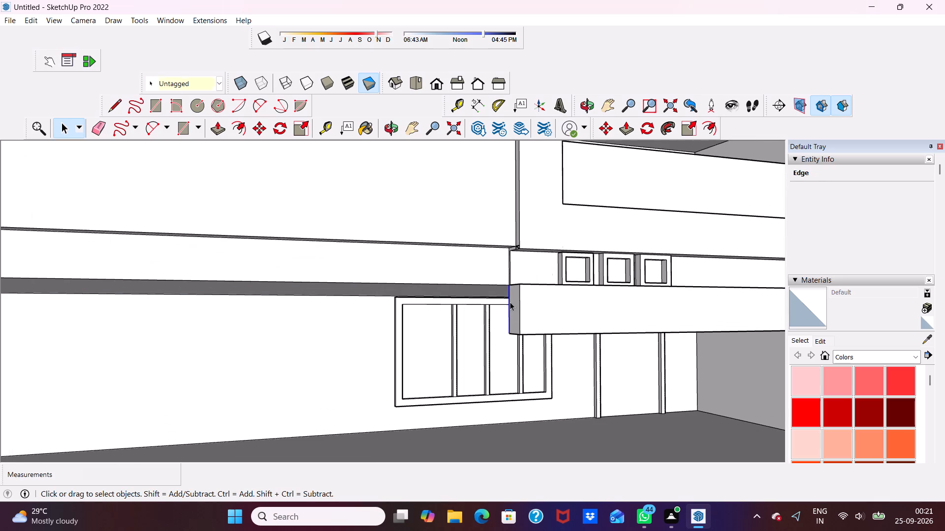
{"action": "scroll", "coordinate": [473, 327], "scroll_direction": "down", "scroll_amount": 2}
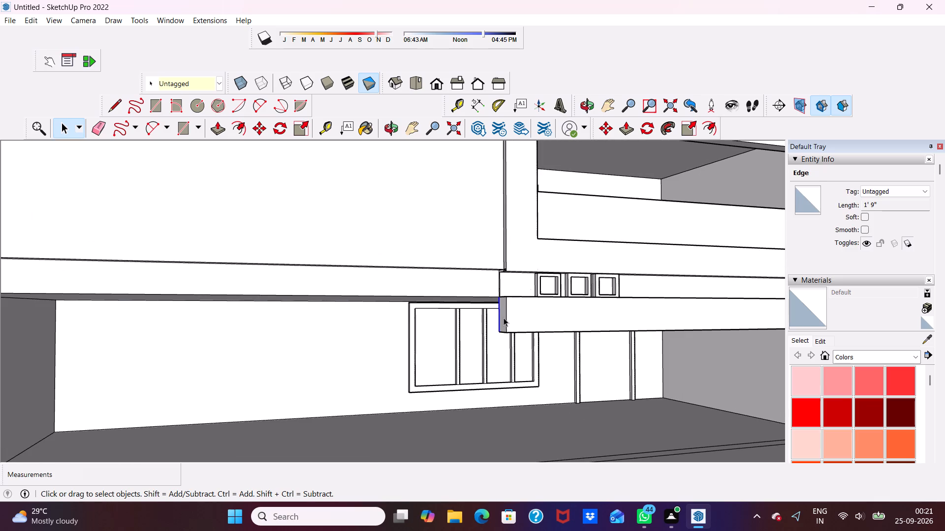
{"action": "scroll", "coordinate": [501, 320], "scroll_direction": "up", "scroll_amount": 3}
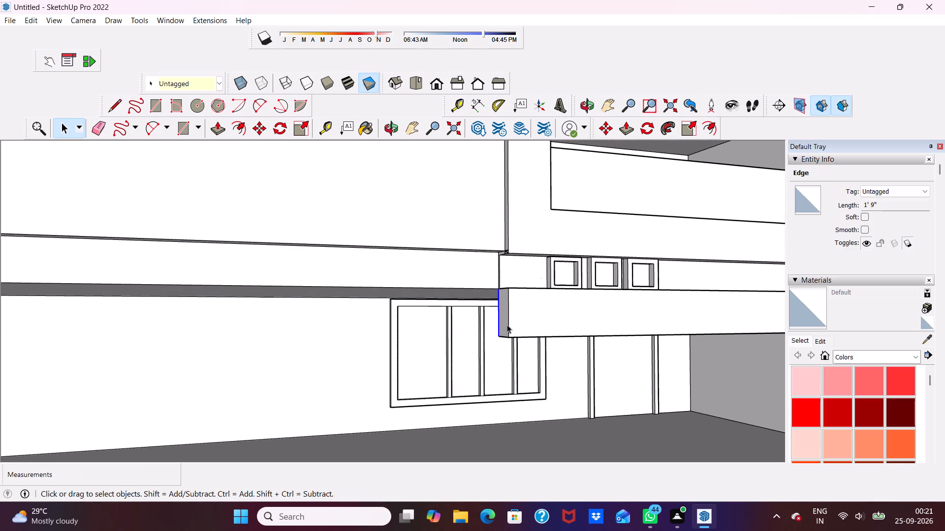
{"action": "left_click", "coordinate": [506, 326]}
{"action": "scroll", "coordinate": [489, 337], "scroll_direction": "up", "scroll_amount": 8}
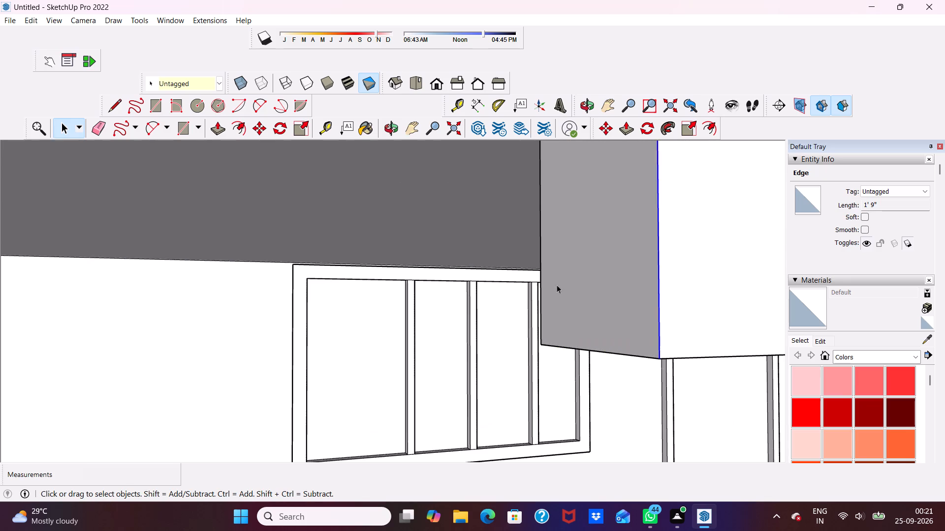
{"action": "scroll", "coordinate": [504, 272], "scroll_direction": "down", "scroll_amount": 8}
{"action": "scroll", "coordinate": [516, 227], "scroll_direction": "up", "scroll_amount": 2}
{"action": "left_click", "coordinate": [516, 227]}
{"action": "scroll", "coordinate": [494, 232], "scroll_direction": "up", "scroll_amount": 1}
{"action": "scroll", "coordinate": [492, 233], "scroll_direction": "down", "scroll_amount": 7}
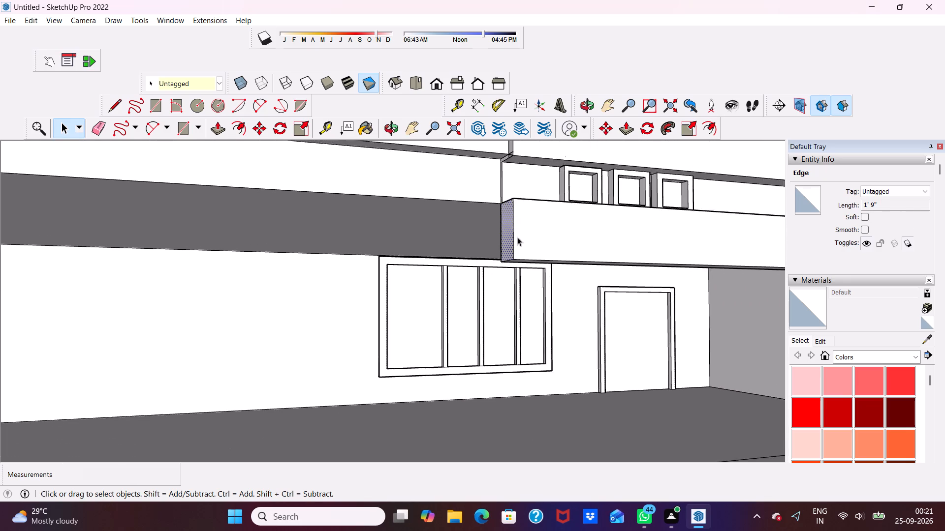
{"action": "scroll", "coordinate": [517, 237], "scroll_direction": "down", "scroll_amount": 9}
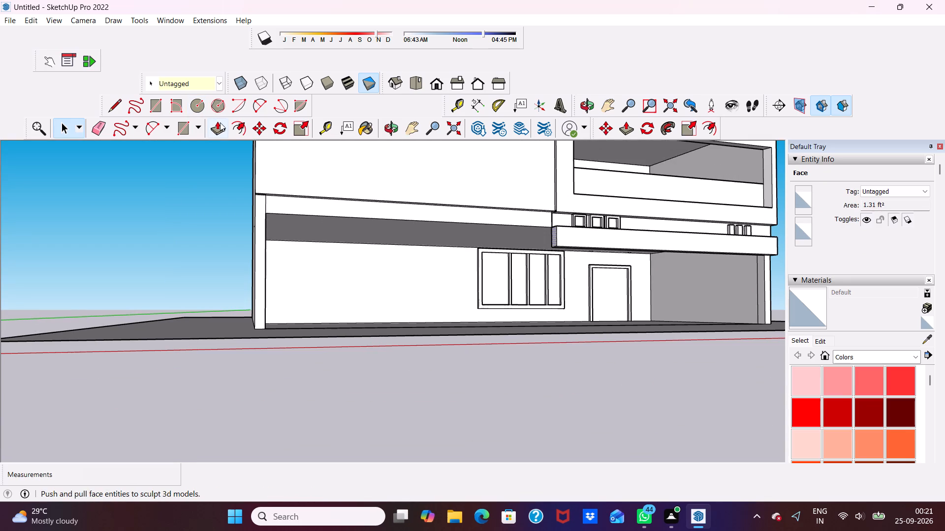
{"action": "left_click", "coordinate": [219, 123]}
{"action": "scroll", "coordinate": [574, 260], "scroll_direction": "up", "scroll_amount": 8}
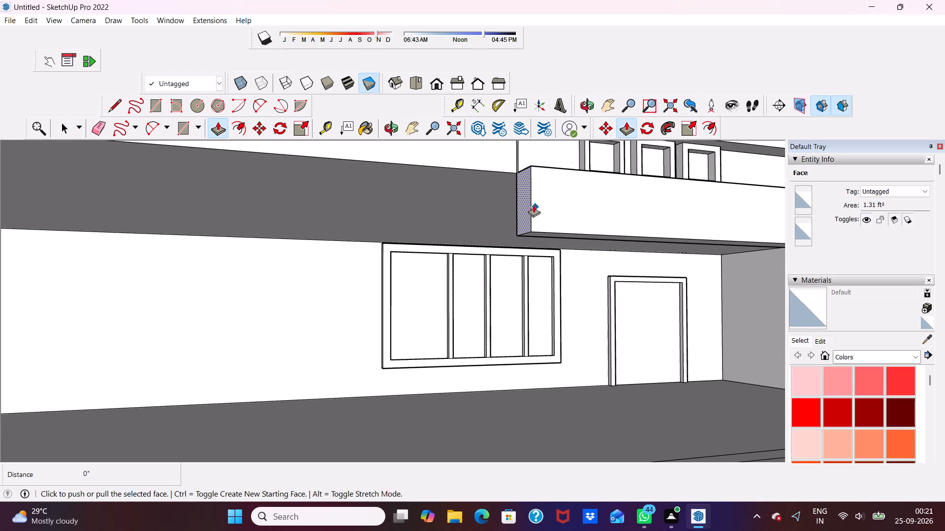
{"action": "left_click", "coordinate": [526, 204]}
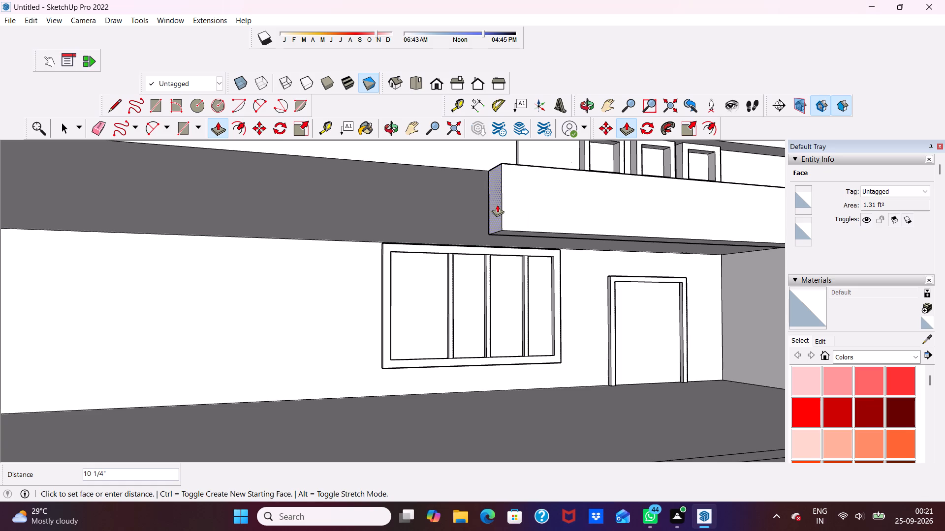
{"action": "scroll", "coordinate": [508, 206], "scroll_direction": "down", "scroll_amount": 6}
{"action": "scroll", "coordinate": [269, 166], "scroll_direction": "down", "scroll_amount": 2}
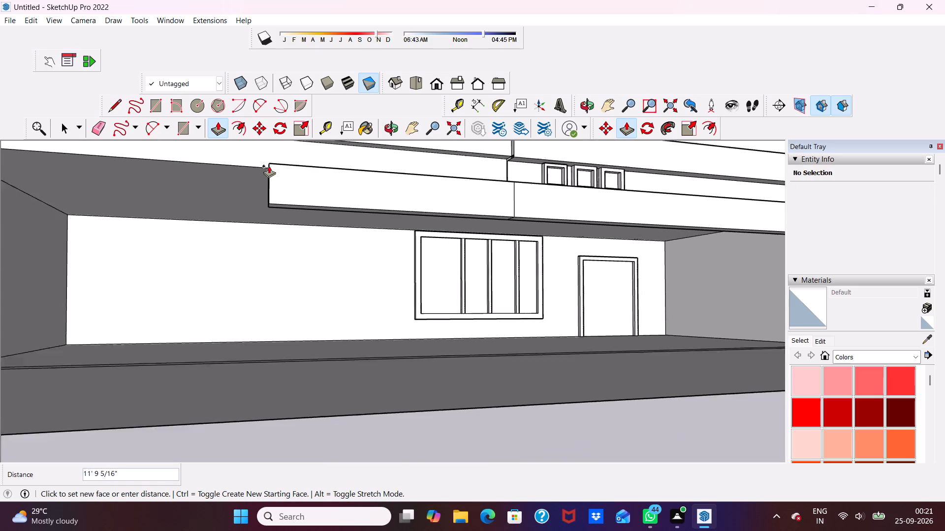
{"action": "scroll", "coordinate": [269, 166], "scroll_direction": "down", "scroll_amount": 10}
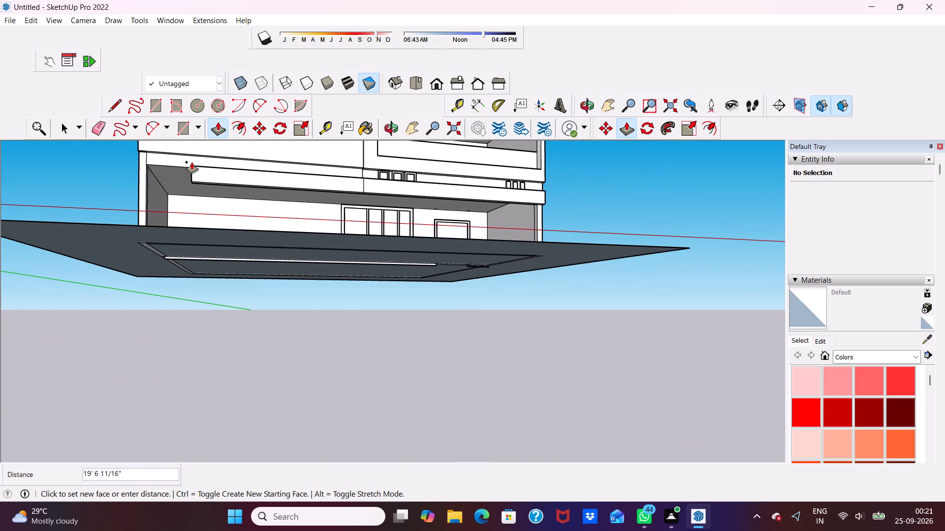
{"action": "scroll", "coordinate": [191, 162], "scroll_direction": "up", "scroll_amount": 2}
{"action": "scroll", "coordinate": [191, 162], "scroll_direction": "down", "scroll_amount": 3}
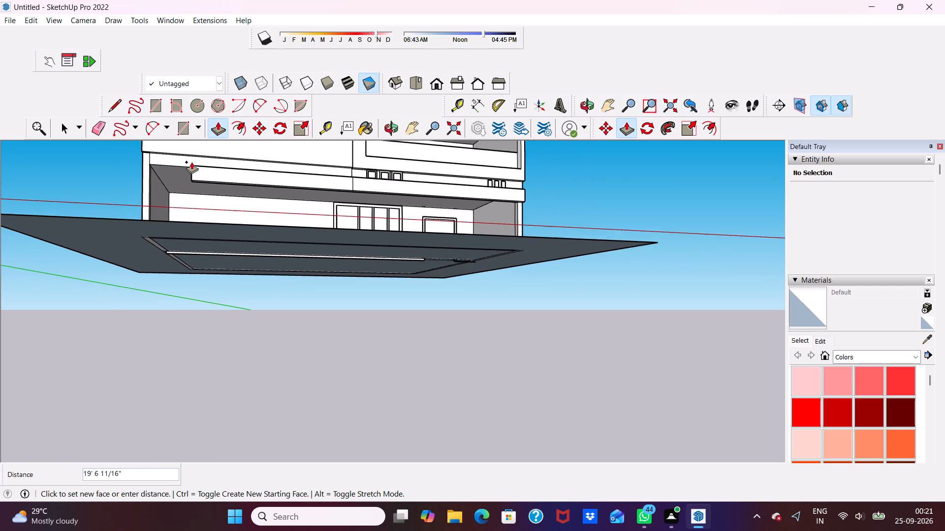
{"action": "scroll", "coordinate": [191, 162], "scroll_direction": "down", "scroll_amount": 1}
{"action": "scroll", "coordinate": [186, 158], "scroll_direction": "up", "scroll_amount": 4}
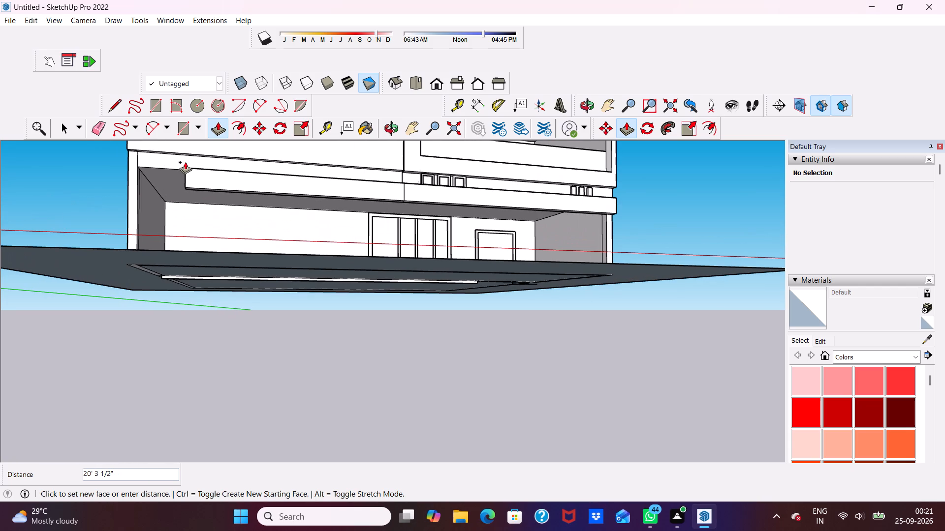
{"action": "scroll", "coordinate": [186, 163], "scroll_direction": "up", "scroll_amount": 4}
{"action": "scroll", "coordinate": [186, 163], "scroll_direction": "down", "scroll_amount": 1}
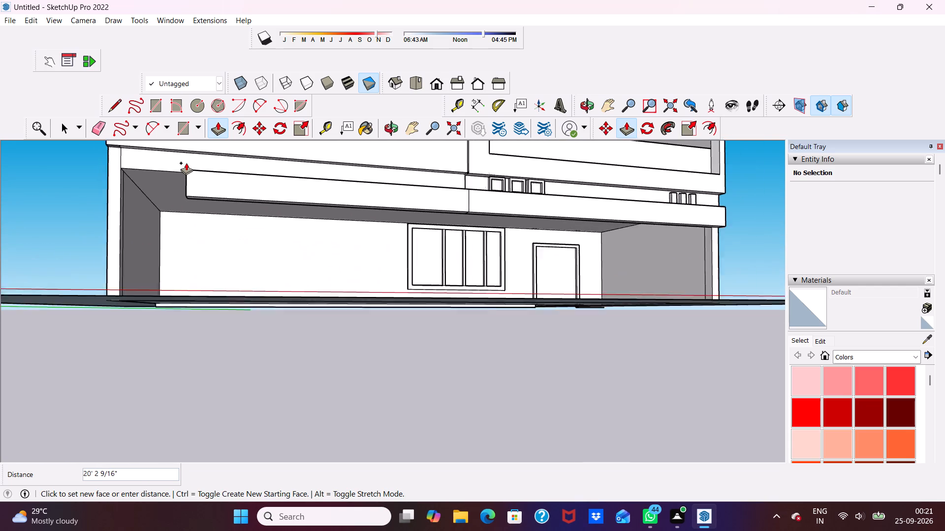
{"action": "scroll", "coordinate": [186, 163], "scroll_direction": "down", "scroll_amount": 2}
{"action": "middle_click_drag", "start_coordinate": [186, 163], "coordinate": [179, 213]}
{"action": "scroll", "coordinate": [176, 211], "scroll_direction": "down", "scroll_amount": 5}
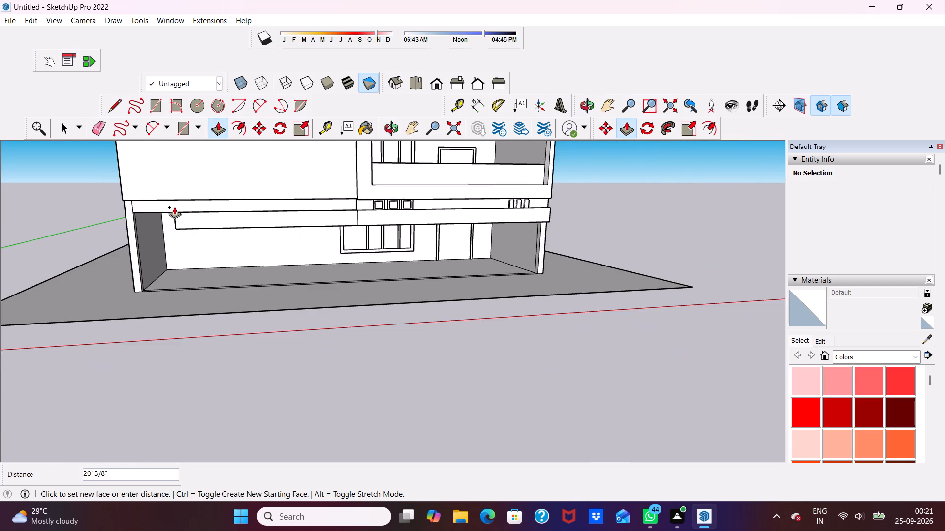
{"action": "scroll", "coordinate": [174, 207], "scroll_direction": "down", "scroll_amount": 4}
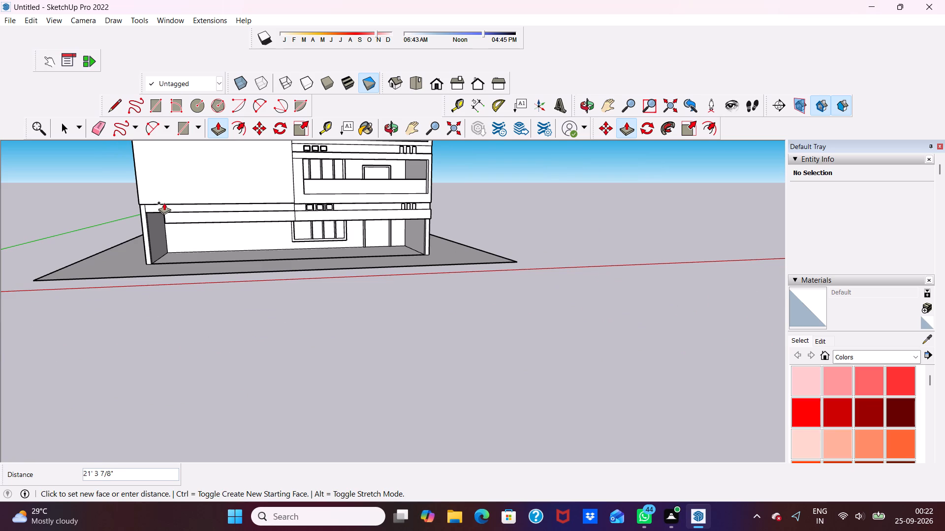
{"action": "left_click", "coordinate": [164, 202]}
{"action": "scroll", "coordinate": [183, 206], "scroll_direction": "down", "scroll_amount": 3}
{"action": "middle_click_drag", "start_coordinate": [196, 211], "coordinate": [197, 176]}
{"action": "scroll", "coordinate": [197, 176], "scroll_direction": "up", "scroll_amount": 6}
{"action": "scroll", "coordinate": [174, 236], "scroll_direction": "down", "scroll_amount": 1}
{"action": "middle_click_drag", "start_coordinate": [174, 237], "coordinate": [126, 187]}
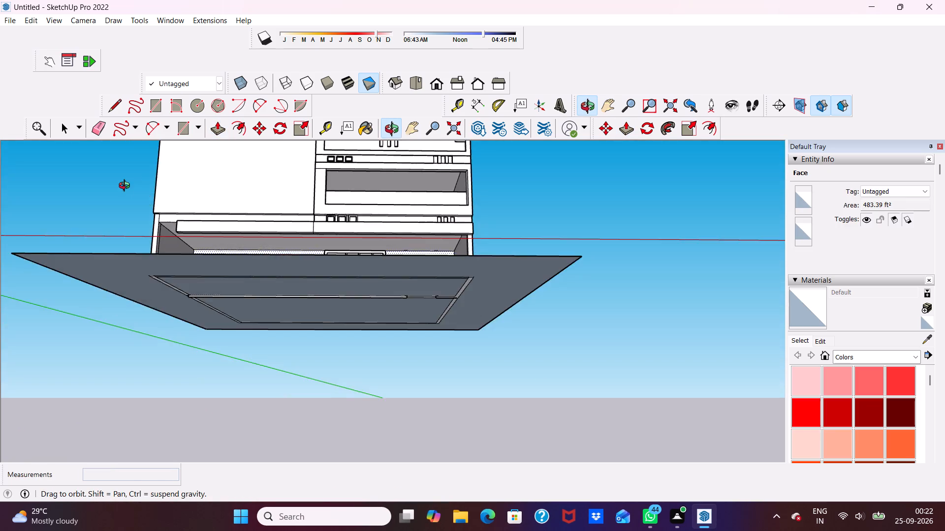
{"action": "middle_click_drag", "start_coordinate": [126, 187], "coordinate": [152, 295]}
{"action": "scroll", "coordinate": [135, 251], "scroll_direction": "up", "scroll_amount": 10}
{"action": "scroll", "coordinate": [210, 243], "scroll_direction": "up", "scroll_amount": 5}
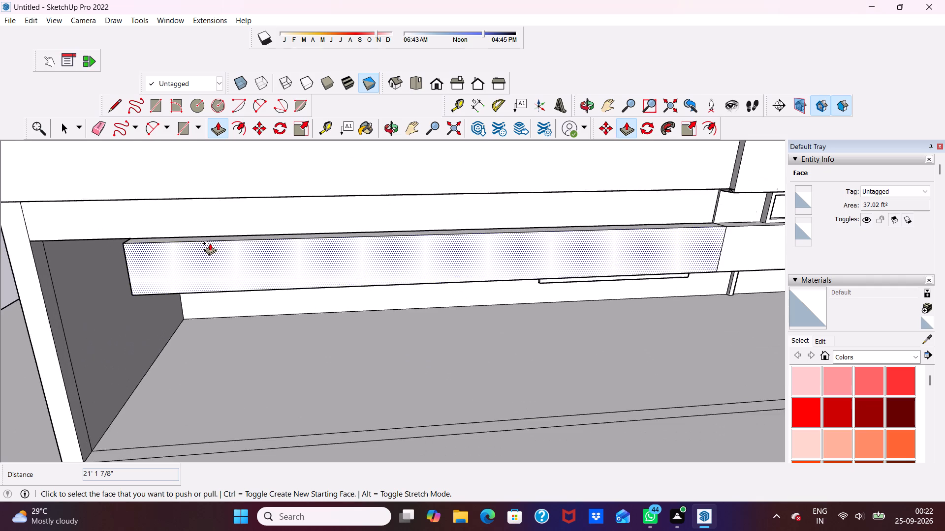
{"action": "scroll", "coordinate": [209, 246], "scroll_direction": "down", "scroll_amount": 8}
{"action": "key", "text": "space"}
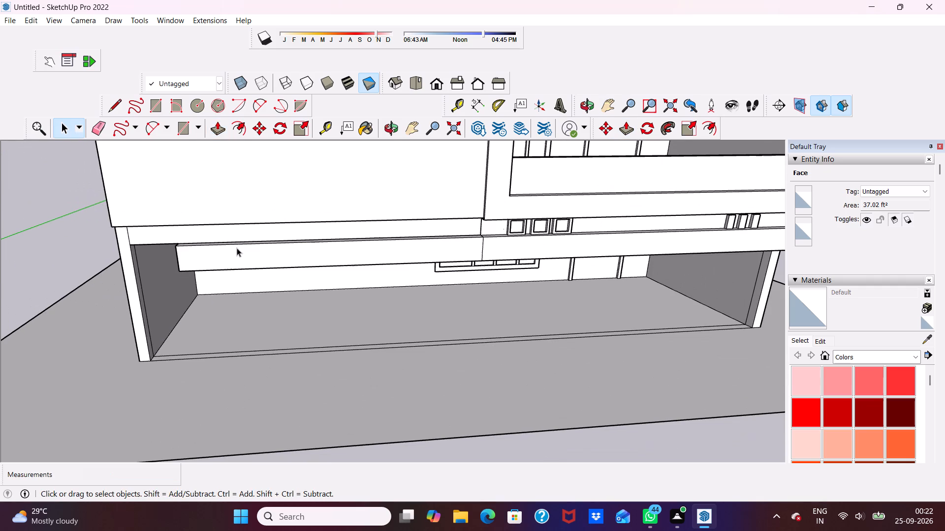
Draw a line across the extended band's top face near its free end to mark off a small end section.
{"action": "scroll", "coordinate": [222, 245], "scroll_direction": "down", "scroll_amount": 5}
{"action": "scroll", "coordinate": [273, 339], "scroll_direction": "down", "scroll_amount": 5}
{"action": "scroll", "coordinate": [235, 301], "scroll_direction": "down", "scroll_amount": 3}
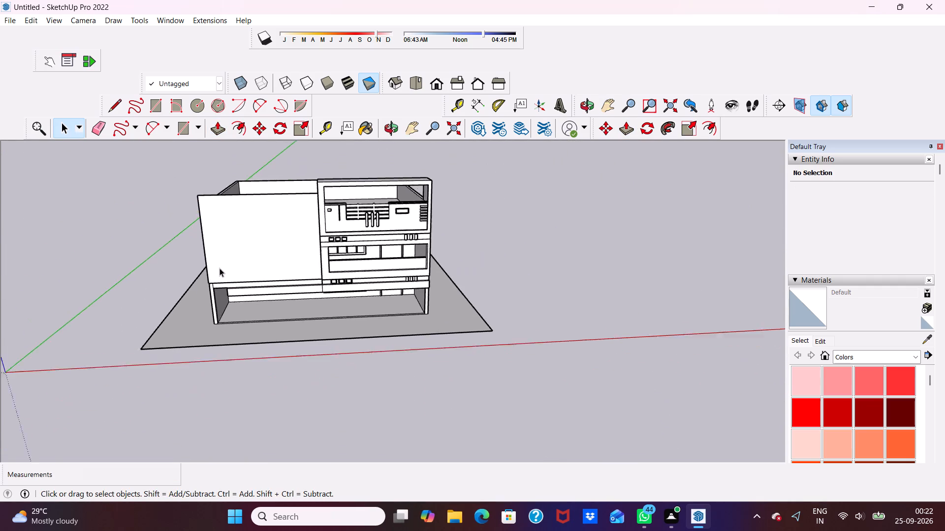
{"action": "scroll", "coordinate": [220, 268], "scroll_direction": "down", "scroll_amount": 1}
{"action": "scroll", "coordinate": [225, 269], "scroll_direction": "up", "scroll_amount": 14}
{"action": "scroll", "coordinate": [225, 309], "scroll_direction": "up", "scroll_amount": 6}
{"action": "scroll", "coordinate": [220, 304], "scroll_direction": "down", "scroll_amount": 3}
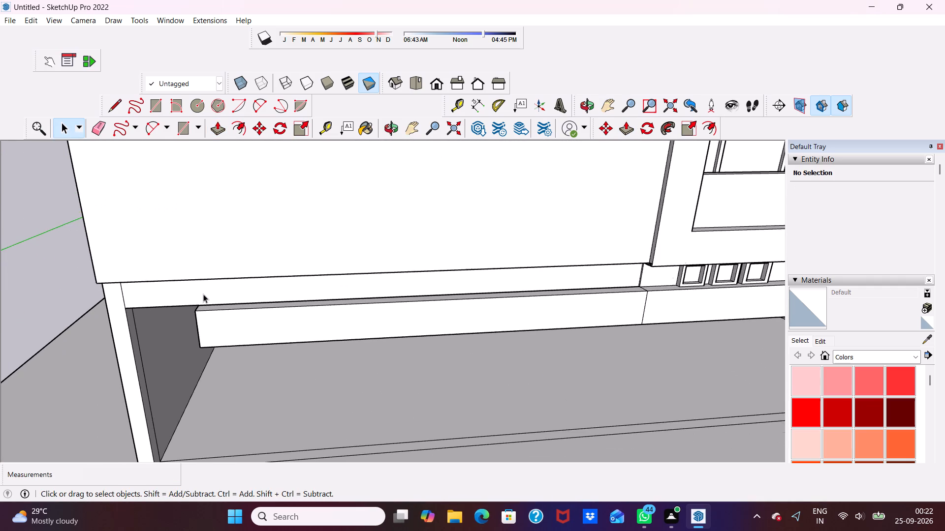
{"action": "scroll", "coordinate": [202, 289], "scroll_direction": "up", "scroll_amount": 2}
{"action": "scroll", "coordinate": [204, 270], "scroll_direction": "down", "scroll_amount": 2}
{"action": "middle_click_drag", "start_coordinate": [204, 270], "coordinate": [158, 330]}
{"action": "scroll", "coordinate": [158, 330], "scroll_direction": "up", "scroll_amount": 4}
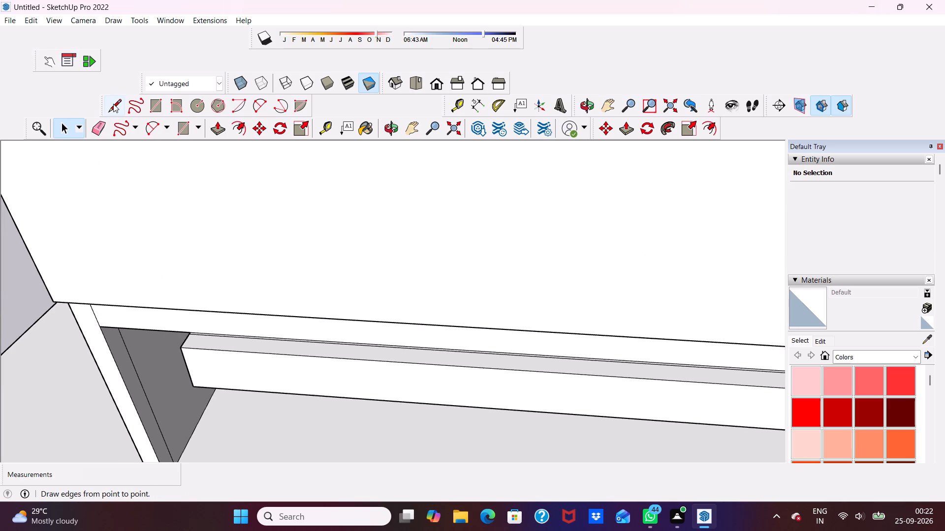
{"action": "left_click", "coordinate": [113, 103]}
{"action": "scroll", "coordinate": [230, 333], "scroll_direction": "up", "scroll_amount": 1}
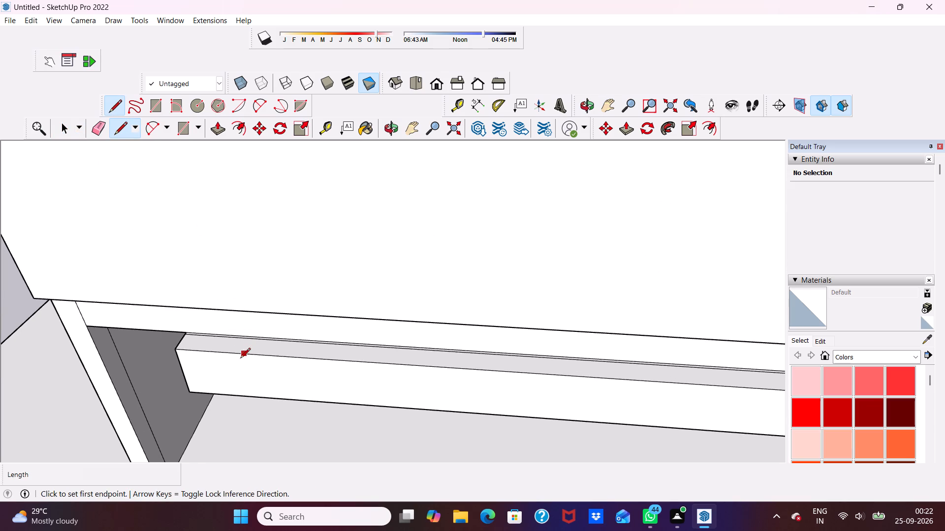
{"action": "left_click", "coordinate": [246, 354]}
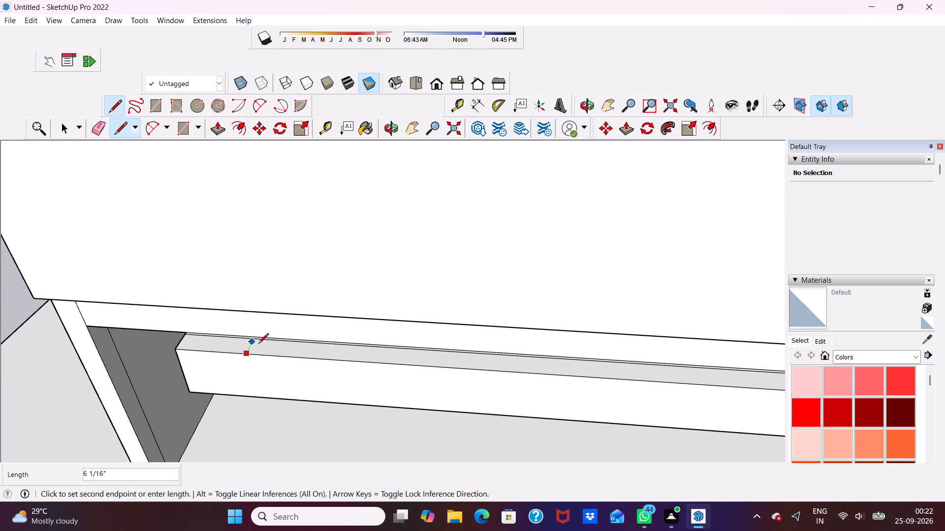
{"action": "left_click", "coordinate": [257, 339]}
{"action": "scroll", "coordinate": [231, 350], "scroll_direction": "up", "scroll_amount": 1}
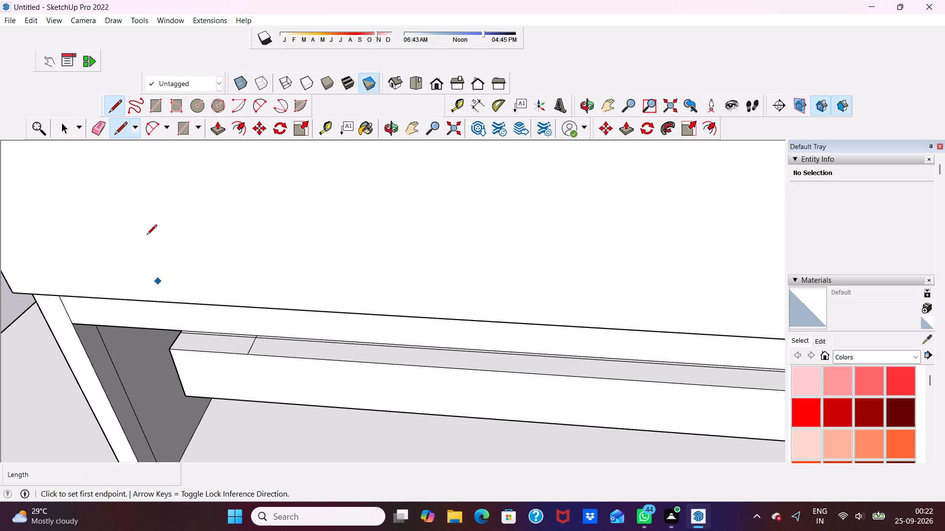
{"action": "key", "text": "space"}
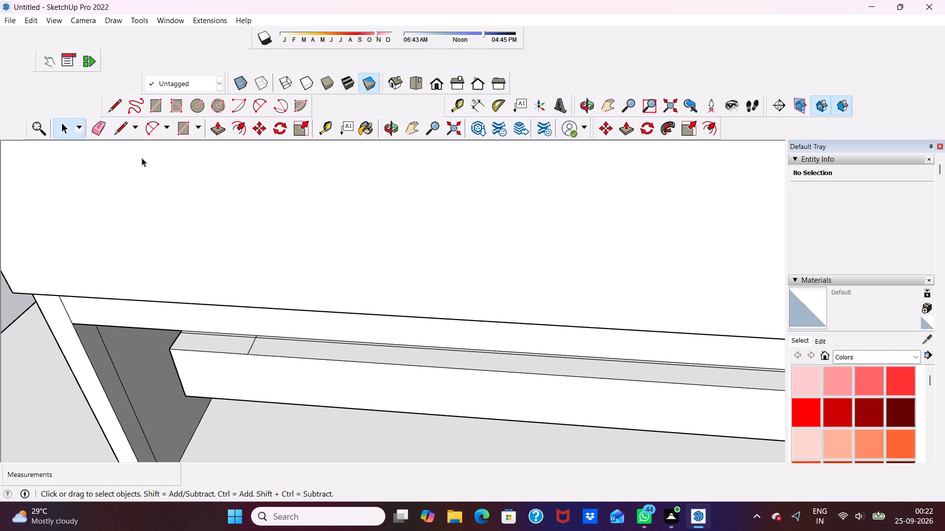
Push/Pull the small end section of the projecting band up about 25' 3 3/16", past the top of the plain wall.
{"action": "left_click", "coordinate": [222, 128]}
{"action": "scroll", "coordinate": [217, 315], "scroll_direction": "up", "scroll_amount": 1}
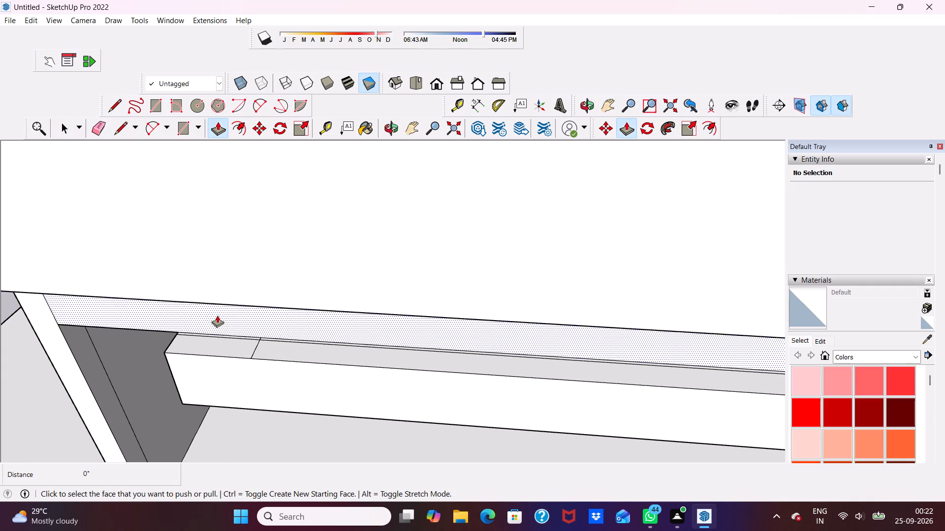
{"action": "scroll", "coordinate": [219, 340], "scroll_direction": "up", "scroll_amount": 1}
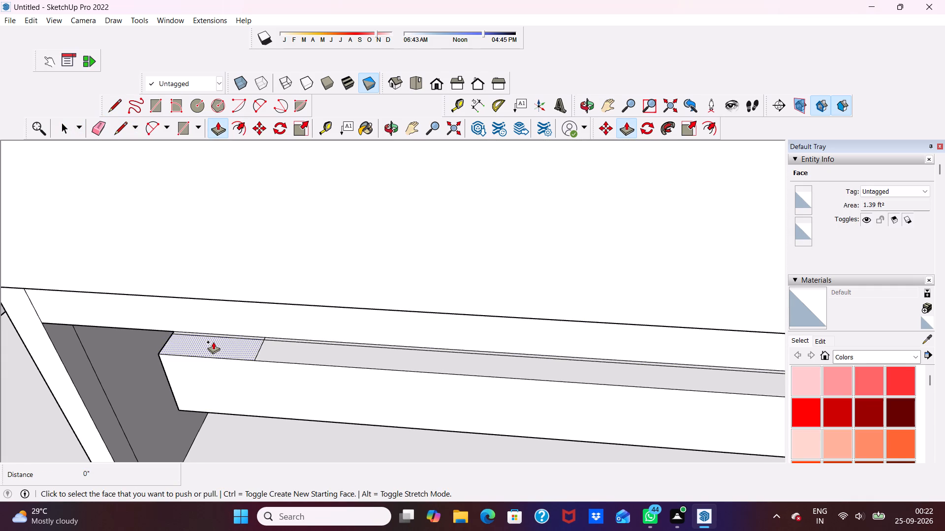
{"action": "left_click", "coordinate": [213, 342]}
{"action": "scroll", "coordinate": [223, 317], "scroll_direction": "down", "scroll_amount": 2}
{"action": "scroll", "coordinate": [225, 312], "scroll_direction": "up", "scroll_amount": 1}
{"action": "scroll", "coordinate": [228, 305], "scroll_direction": "down", "scroll_amount": 1}
{"action": "scroll", "coordinate": [228, 192], "scroll_direction": "down", "scroll_amount": 6}
{"action": "scroll", "coordinate": [264, 124], "scroll_direction": "down", "scroll_amount": 10}
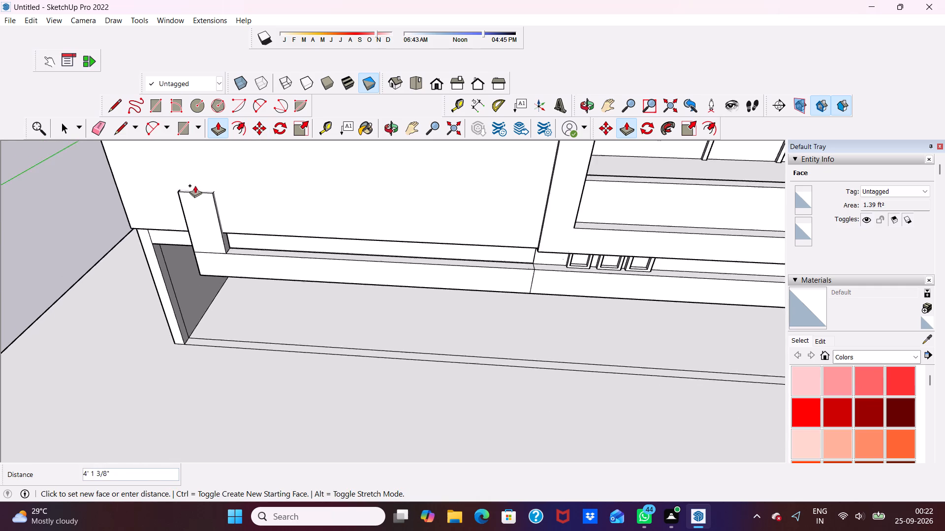
{"action": "scroll", "coordinate": [195, 185], "scroll_direction": "down", "scroll_amount": 4}
{"action": "scroll", "coordinate": [186, 147], "scroll_direction": "up", "scroll_amount": 1}
{"action": "scroll", "coordinate": [186, 147], "scroll_direction": "down", "scroll_amount": 7}
{"action": "scroll", "coordinate": [218, 185], "scroll_direction": "up", "scroll_amount": 1}
{"action": "scroll", "coordinate": [221, 163], "scroll_direction": "down", "scroll_amount": 13}
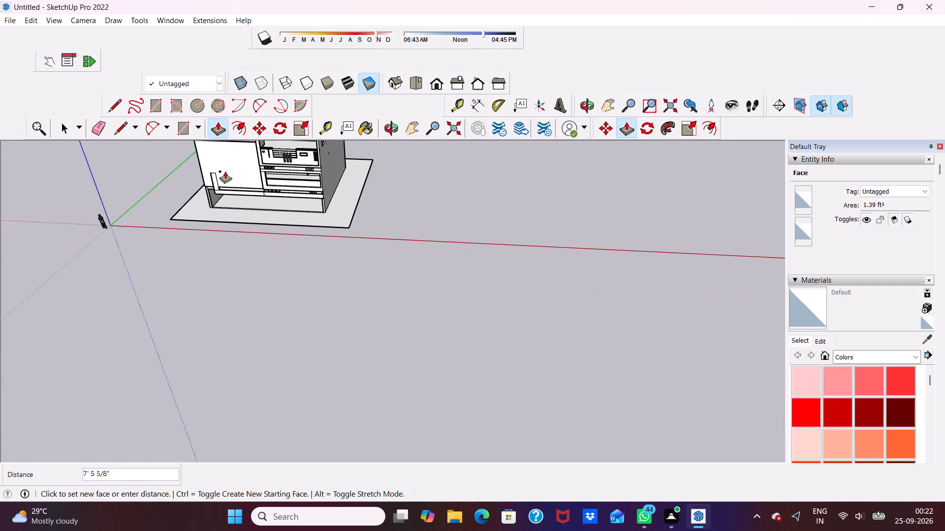
{"action": "scroll", "coordinate": [225, 171], "scroll_direction": "down", "scroll_amount": 6}
{"action": "scroll", "coordinate": [229, 163], "scroll_direction": "up", "scroll_amount": 7}
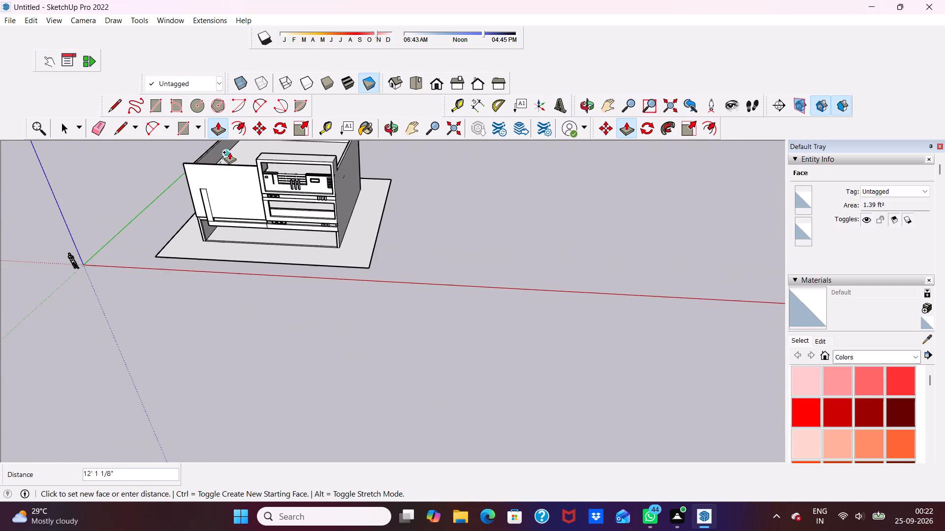
{"action": "scroll", "coordinate": [216, 165], "scroll_direction": "up", "scroll_amount": 1}
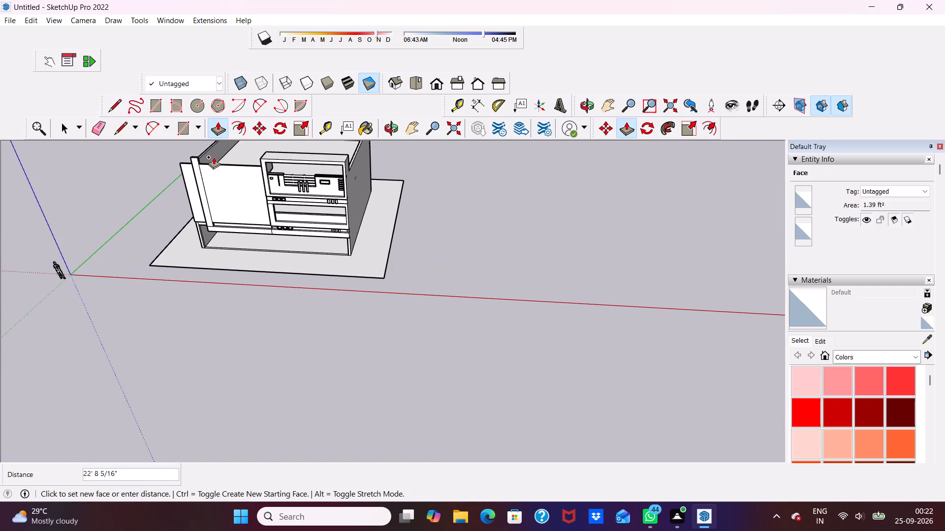
{"action": "middle_click", "coordinate": [214, 161]}
{"action": "scroll", "coordinate": [214, 162], "scroll_direction": "down", "scroll_amount": 1}
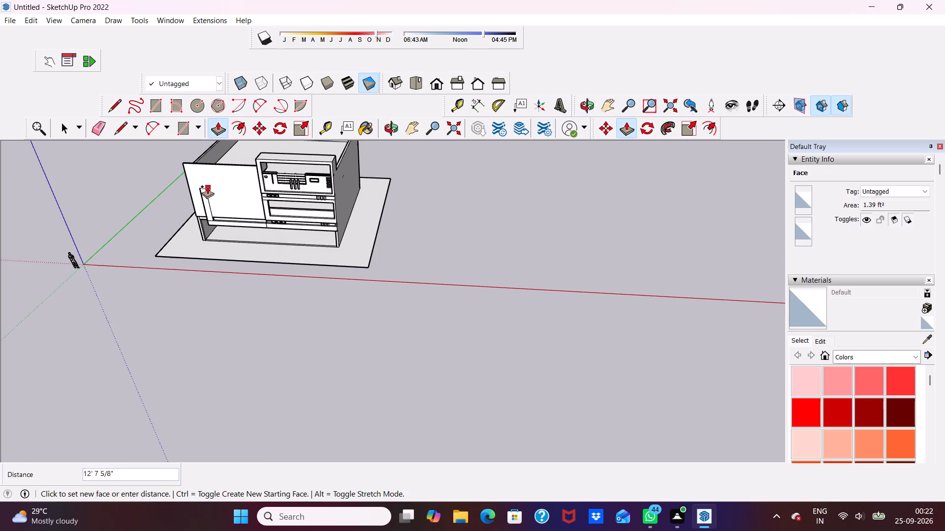
{"action": "middle_click_drag", "start_coordinate": [207, 186], "coordinate": [210, 160]}
{"action": "scroll", "coordinate": [210, 160], "scroll_direction": "up", "scroll_amount": 12}
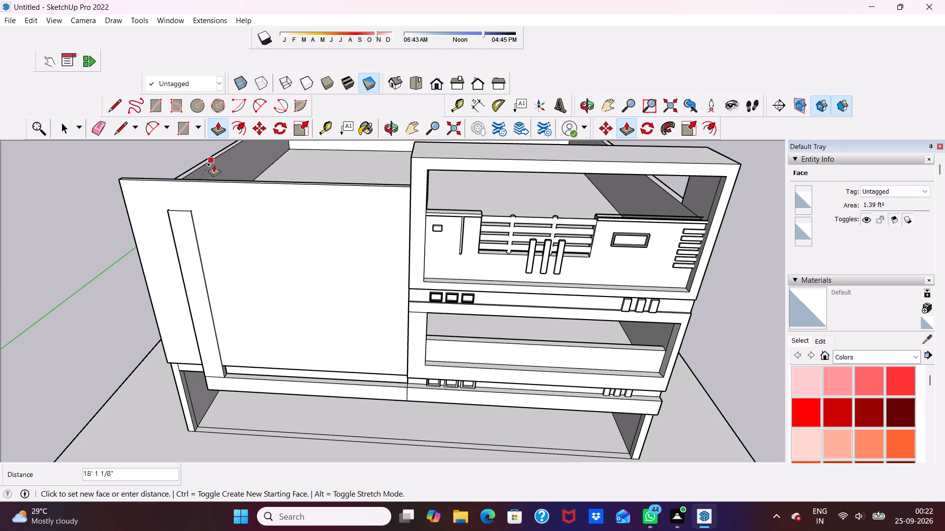
{"action": "scroll", "coordinate": [214, 164], "scroll_direction": "down", "scroll_amount": 1}
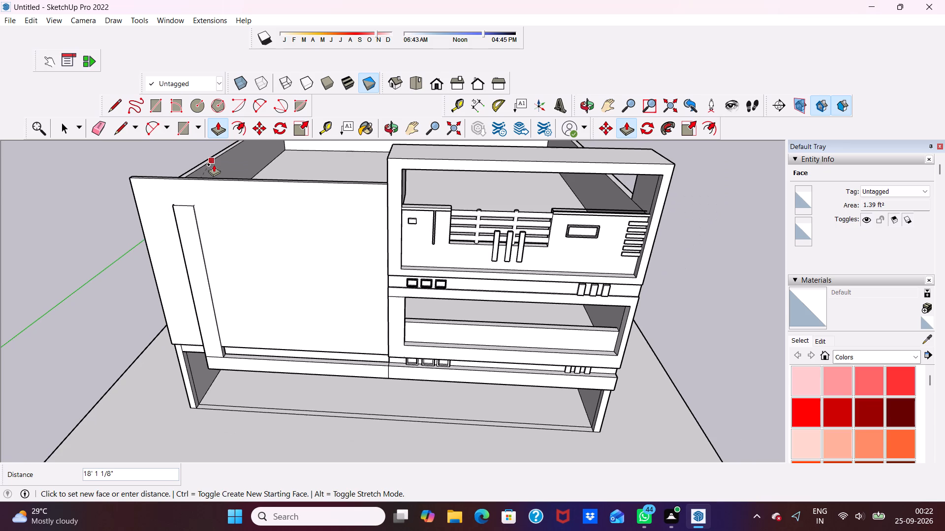
{"action": "scroll", "coordinate": [214, 164], "scroll_direction": "down", "scroll_amount": 6}
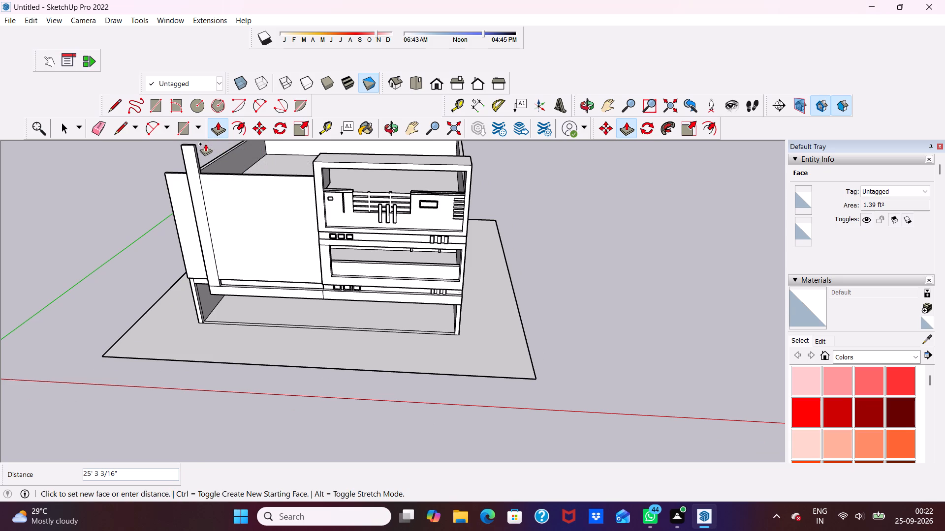
{"action": "left_click", "coordinate": [205, 144]}
Examine the raised vertical band from the front and side, especially its base where it meets the horizontal band and plain wall.
{"action": "scroll", "coordinate": [214, 171], "scroll_direction": "down", "scroll_amount": 3}
{"action": "middle_click_drag", "start_coordinate": [232, 211], "coordinate": [271, 91]}
{"action": "scroll", "coordinate": [253, 153], "scroll_direction": "up", "scroll_amount": 3}
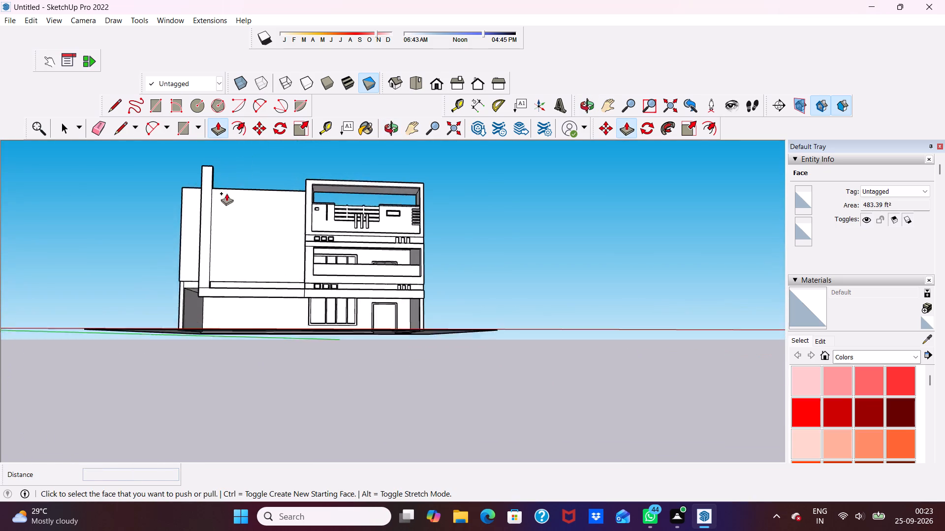
{"action": "scroll", "coordinate": [226, 193], "scroll_direction": "up", "scroll_amount": 3}
{"action": "scroll", "coordinate": [206, 241], "scroll_direction": "up", "scroll_amount": 5}
{"action": "middle_click_drag", "start_coordinate": [196, 364], "coordinate": [196, 425]}
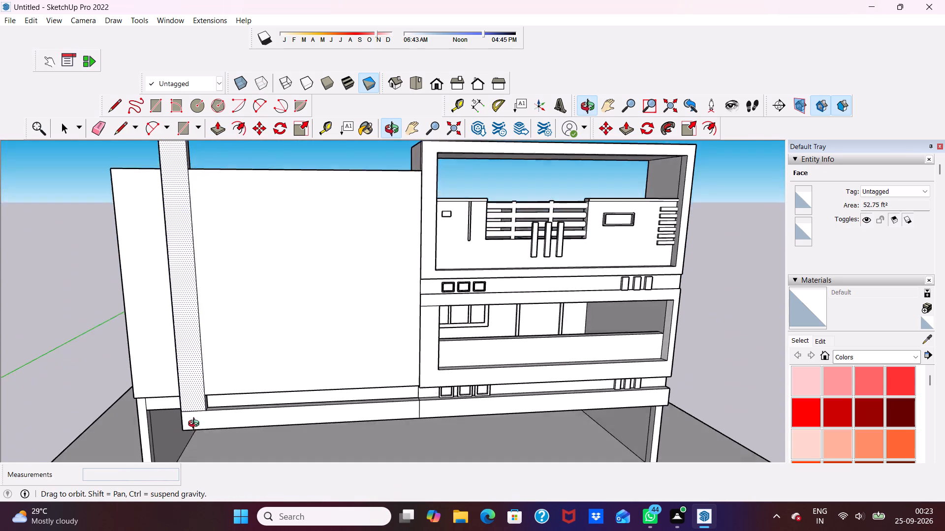
{"action": "middle_click_drag", "start_coordinate": [196, 425], "coordinate": [194, 420]}
{"action": "scroll", "coordinate": [201, 402], "scroll_direction": "up", "scroll_amount": 4}
{"action": "scroll", "coordinate": [202, 383], "scroll_direction": "down", "scroll_amount": 3}
{"action": "scroll", "coordinate": [207, 376], "scroll_direction": "up", "scroll_amount": 4}
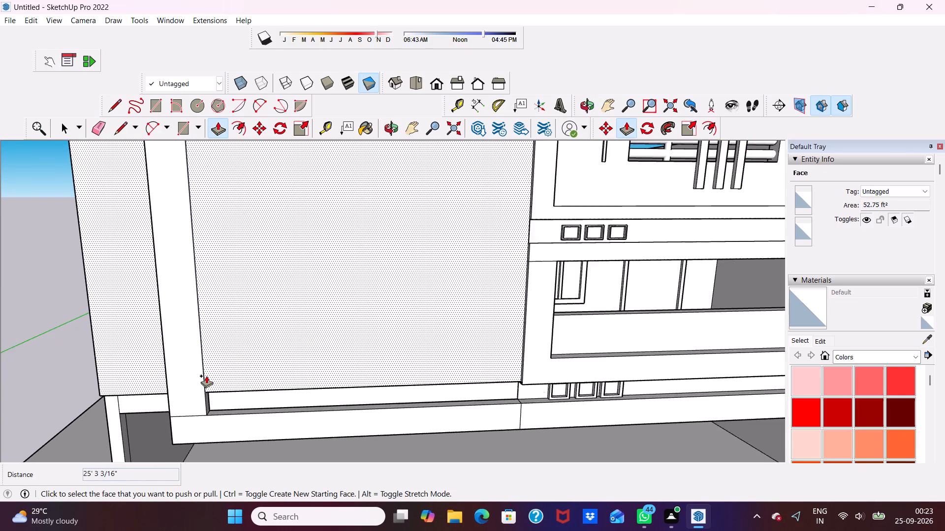
{"action": "scroll", "coordinate": [214, 364], "scroll_direction": "down", "scroll_amount": 1}
{"action": "middle_click_drag", "start_coordinate": [214, 364], "coordinate": [422, 287]}
{"action": "scroll", "coordinate": [423, 287], "scroll_direction": "up", "scroll_amount": 1}
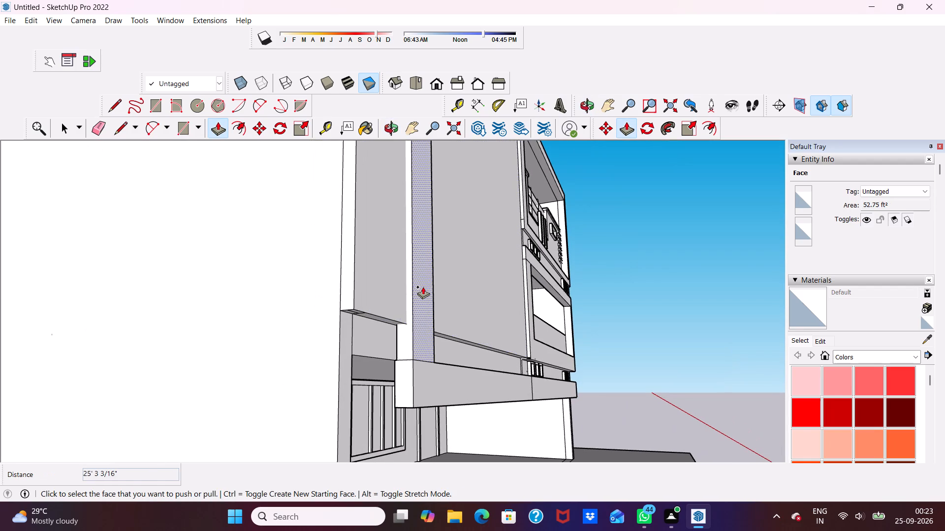
{"action": "left_click", "coordinate": [423, 287]}
{"action": "key", "text": "space"}
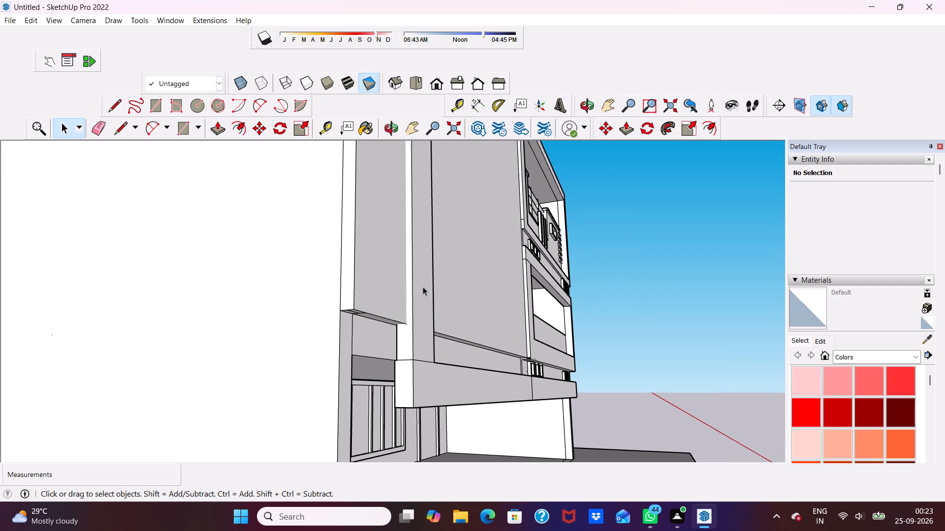
Push/Pull the front face of the large plain wall back 4 1/2" behind the vertical band.
{"action": "left_click", "coordinate": [217, 125]}
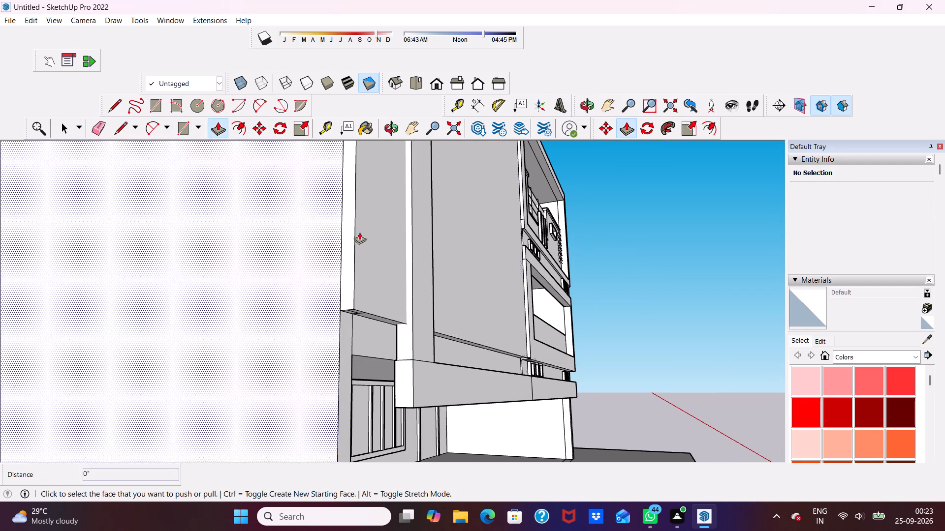
{"action": "left_click_drag", "start_coordinate": [371, 237], "coordinate": [365, 233]}
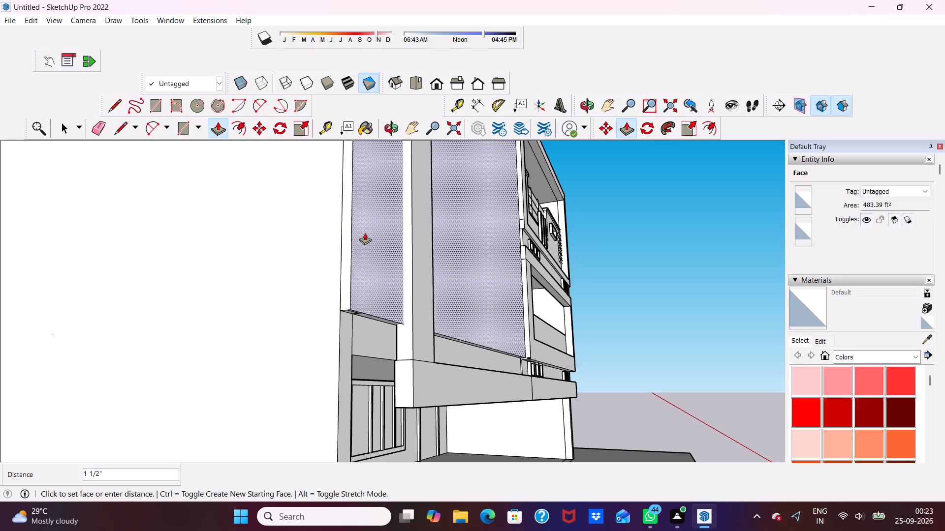
{"action": "left_click_drag", "start_coordinate": [365, 233], "coordinate": [351, 237]}
{"action": "scroll", "coordinate": [367, 253], "scroll_direction": "down", "scroll_amount": 2}
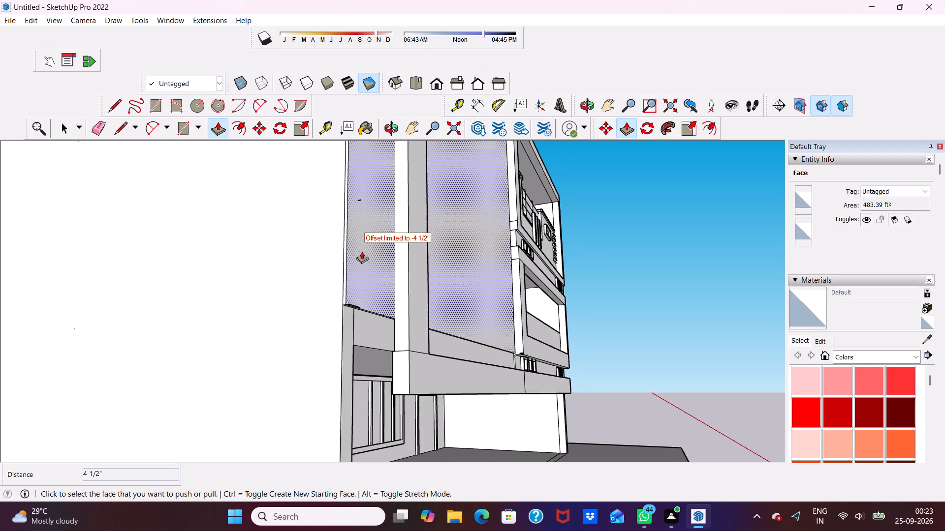
{"action": "scroll", "coordinate": [362, 251], "scroll_direction": "down", "scroll_amount": 2}
{"action": "middle_click_drag", "start_coordinate": [356, 248], "coordinate": [322, 267]}
{"action": "scroll", "coordinate": [330, 269], "scroll_direction": "up", "scroll_amount": 4}
{"action": "scroll", "coordinate": [269, 175], "scroll_direction": "up", "scroll_amount": 3}
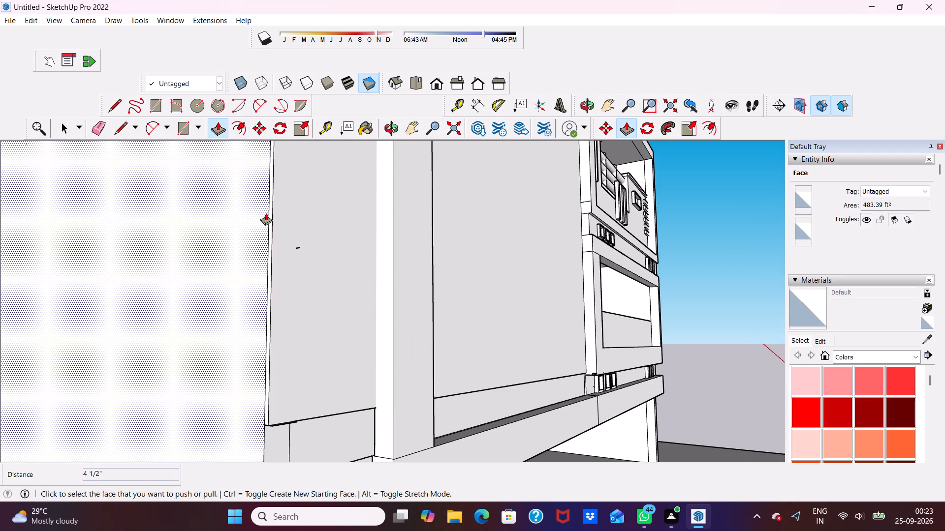
{"action": "left_click", "coordinate": [266, 213]}
{"action": "key", "text": "space"}
{"action": "key", "text": "space"}
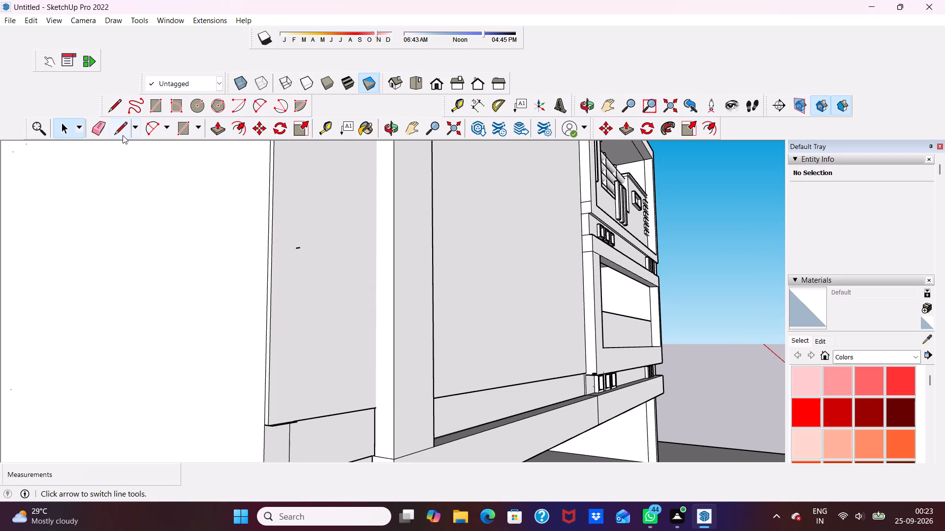
Erase the tiny stray edge on the plain wall's front face between its outer edge and the vertical band.
{"action": "left_click", "coordinate": [105, 122]}
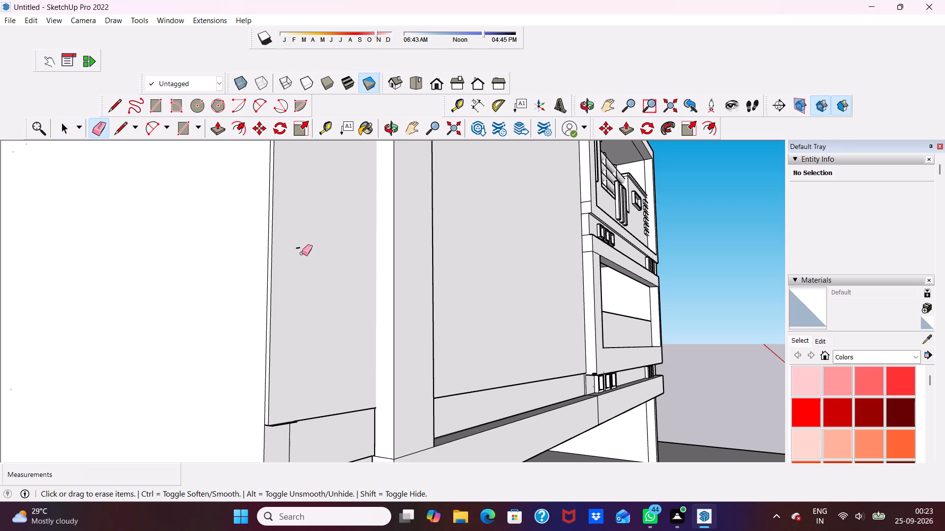
{"action": "left_click_drag", "start_coordinate": [300, 245], "coordinate": [302, 253]}
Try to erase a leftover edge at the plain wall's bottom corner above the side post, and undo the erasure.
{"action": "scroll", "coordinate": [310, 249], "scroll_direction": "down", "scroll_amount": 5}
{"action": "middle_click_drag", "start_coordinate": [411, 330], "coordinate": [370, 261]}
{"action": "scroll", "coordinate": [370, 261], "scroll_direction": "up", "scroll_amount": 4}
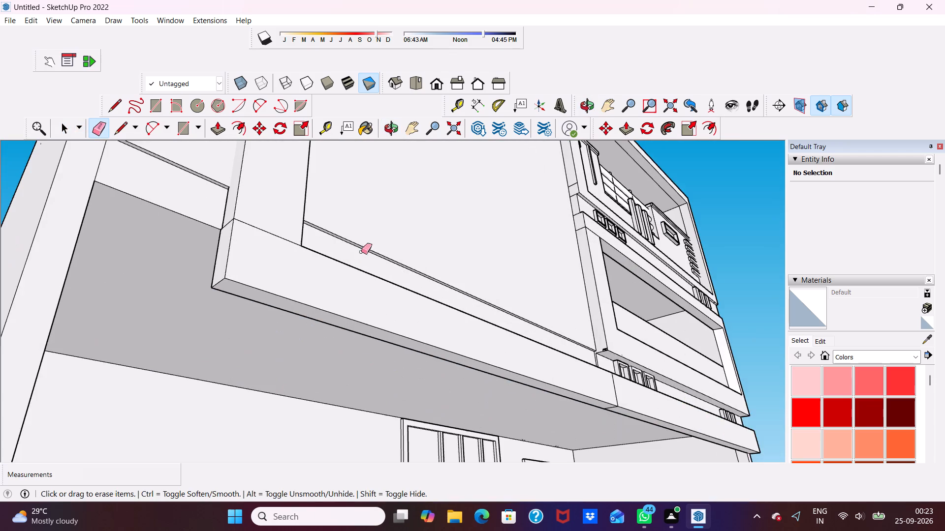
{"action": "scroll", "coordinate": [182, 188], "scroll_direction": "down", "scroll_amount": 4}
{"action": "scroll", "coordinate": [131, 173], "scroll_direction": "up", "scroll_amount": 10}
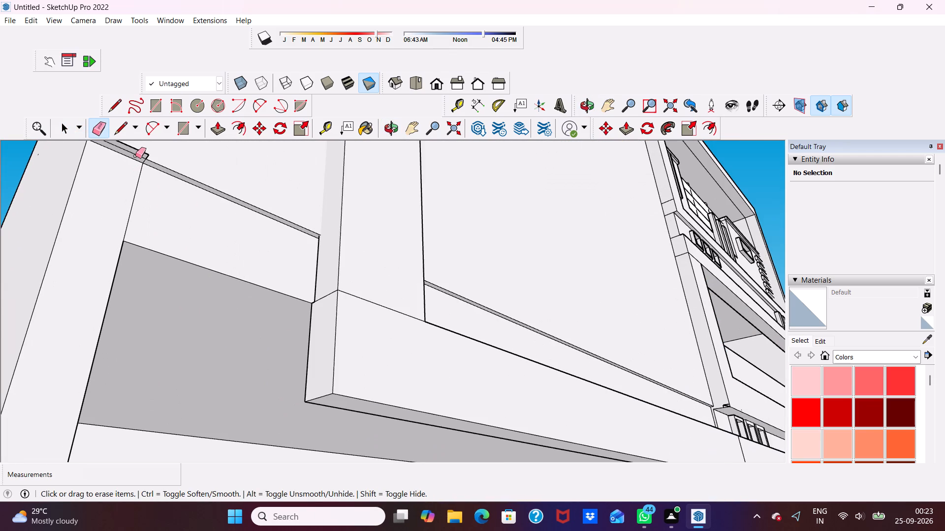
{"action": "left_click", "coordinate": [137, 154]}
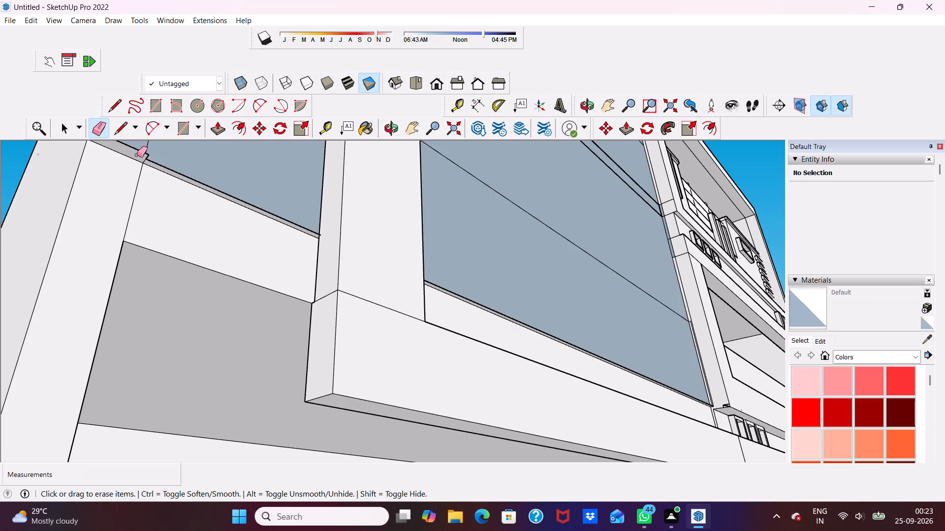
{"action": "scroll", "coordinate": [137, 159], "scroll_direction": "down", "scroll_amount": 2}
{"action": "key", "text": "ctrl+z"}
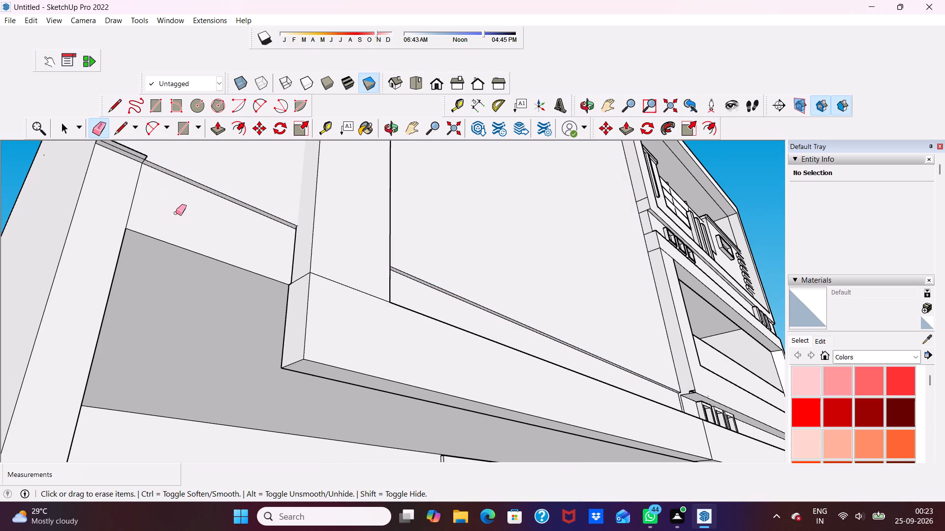
Erase the leftover edges projecting from the plain wall's bottom edge above the side post, including the stub at the outer corner.
{"action": "scroll", "coordinate": [169, 216], "scroll_direction": "down", "scroll_amount": 11}
{"action": "middle_click_drag", "start_coordinate": [200, 232], "coordinate": [183, 265]}
{"action": "scroll", "coordinate": [162, 236], "scroll_direction": "up", "scroll_amount": 2}
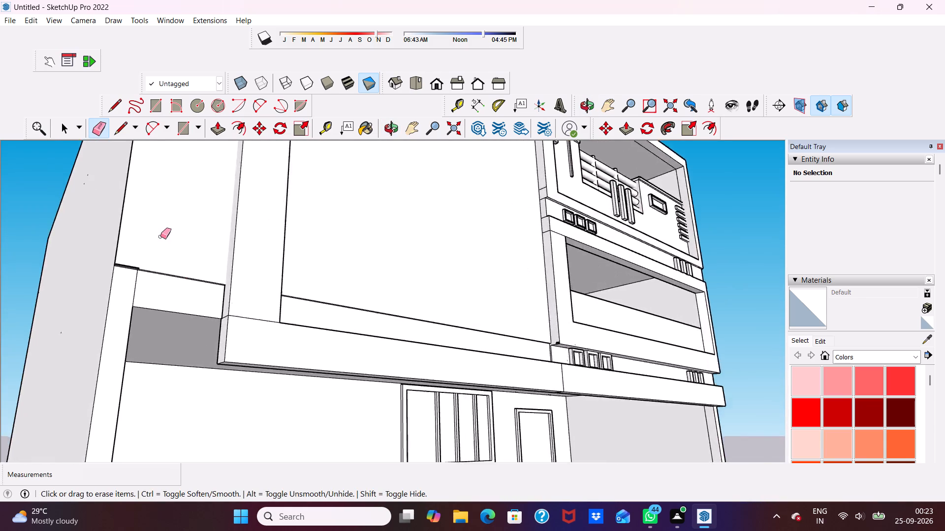
{"action": "scroll", "coordinate": [160, 236], "scroll_direction": "up", "scroll_amount": 20}
{"action": "scroll", "coordinate": [160, 236], "scroll_direction": "up", "scroll_amount": 5}
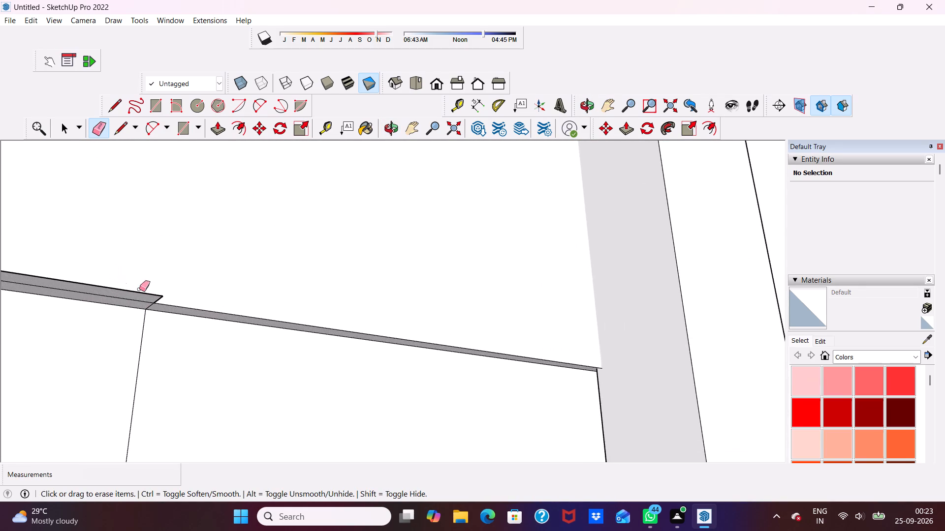
{"action": "scroll", "coordinate": [170, 294], "scroll_direction": "down", "scroll_amount": 2}
{"action": "scroll", "coordinate": [163, 295], "scroll_direction": "up", "scroll_amount": 1}
{"action": "left_click", "coordinate": [161, 296]}
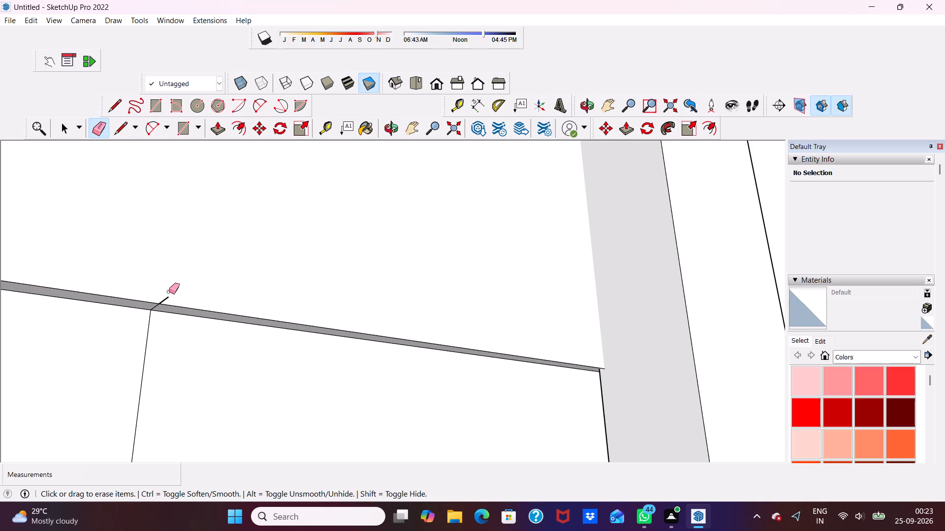
{"action": "left_click", "coordinate": [165, 299]}
{"action": "scroll", "coordinate": [169, 278], "scroll_direction": "down", "scroll_amount": 11}
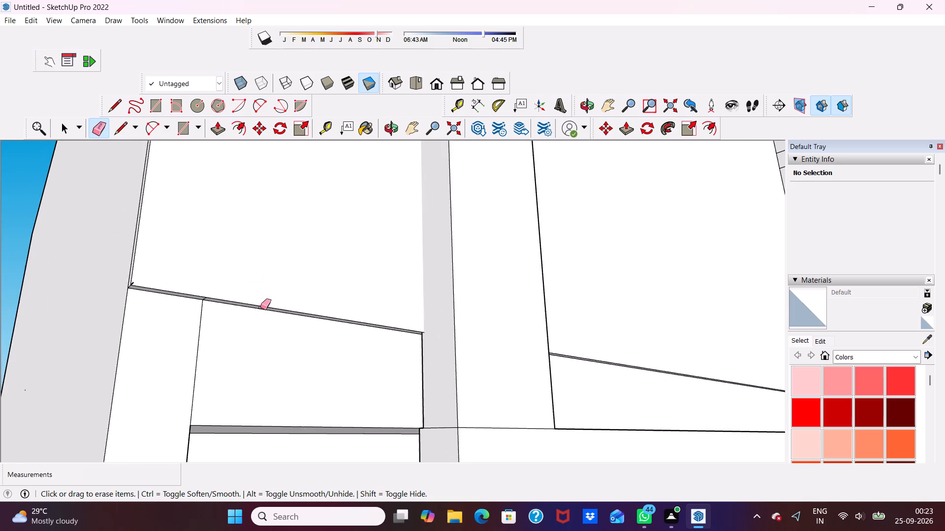
{"action": "scroll", "coordinate": [178, 308], "scroll_direction": "up", "scroll_amount": 5}
{"action": "scroll", "coordinate": [118, 274], "scroll_direction": "up", "scroll_amount": 5}
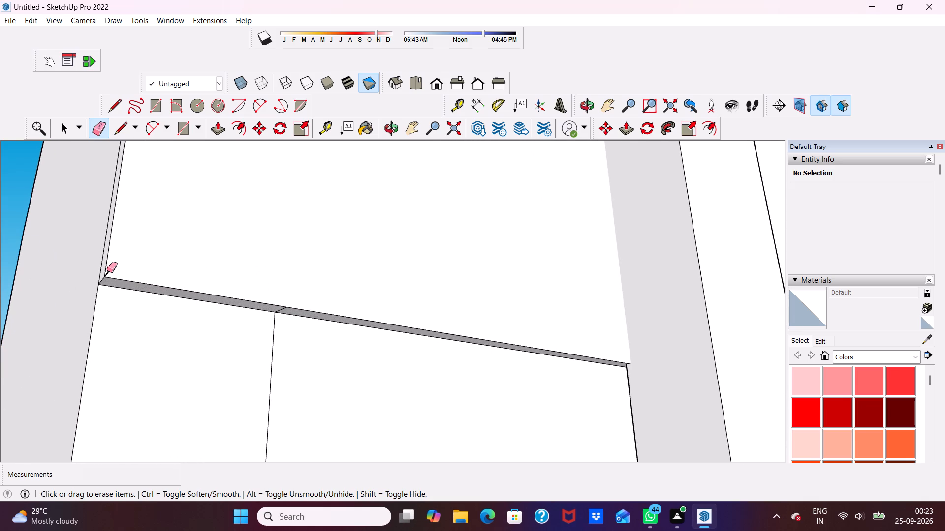
{"action": "left_click", "coordinate": [110, 272]}
Erase the short line across the wall's thin underside and the vertical edge below it between the side post and beam.
{"action": "scroll", "coordinate": [274, 323], "scroll_direction": "up", "scroll_amount": 7}
{"action": "left_click", "coordinate": [289, 303]}
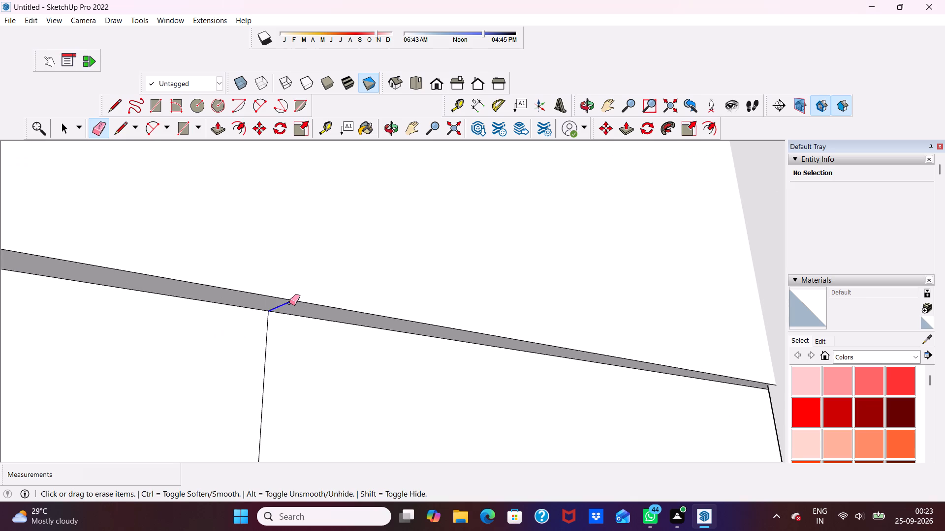
{"action": "scroll", "coordinate": [247, 374], "scroll_direction": "down", "scroll_amount": 8}
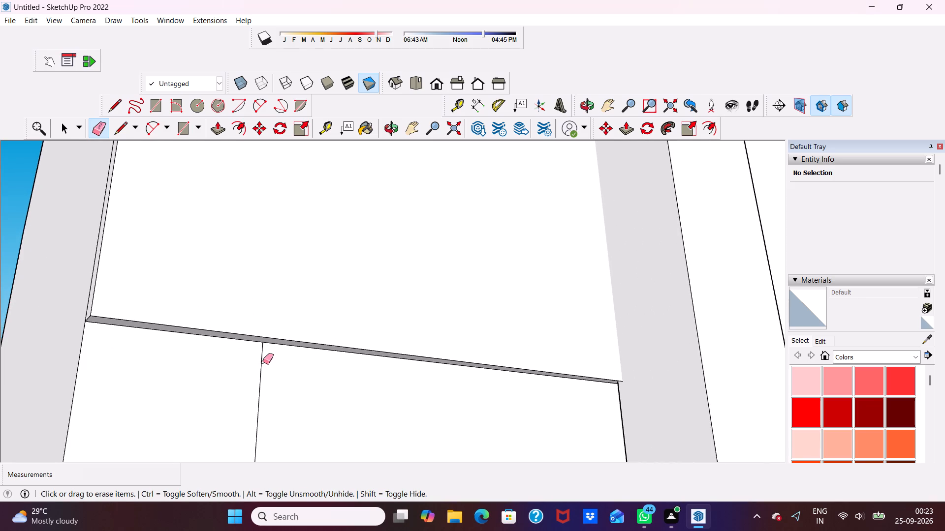
{"action": "left_click", "coordinate": [262, 364]}
{"action": "scroll", "coordinate": [262, 364], "scroll_direction": "down", "scroll_amount": 10}
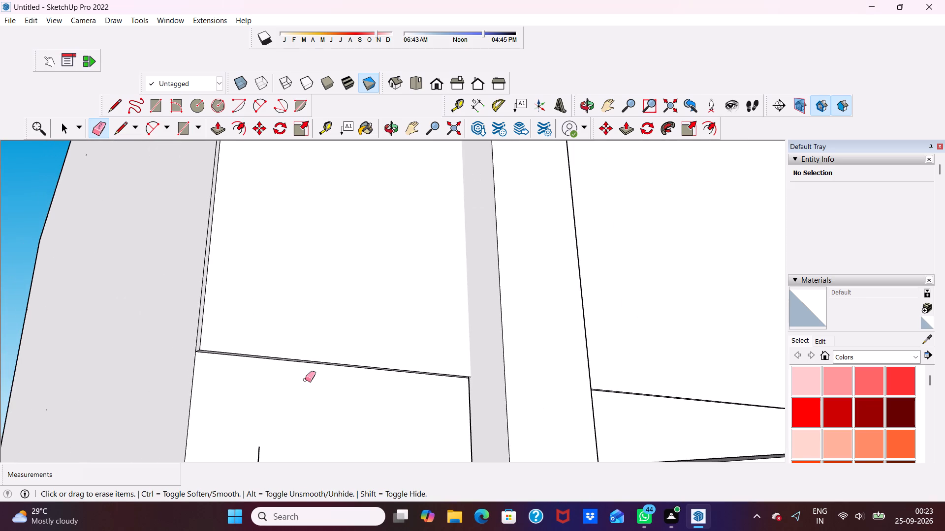
Erase the seam lines where the vertical band meets the horizontal beam, on both the front face and the outer side face.
{"action": "middle_click_drag", "start_coordinate": [374, 380], "coordinate": [385, 262]}
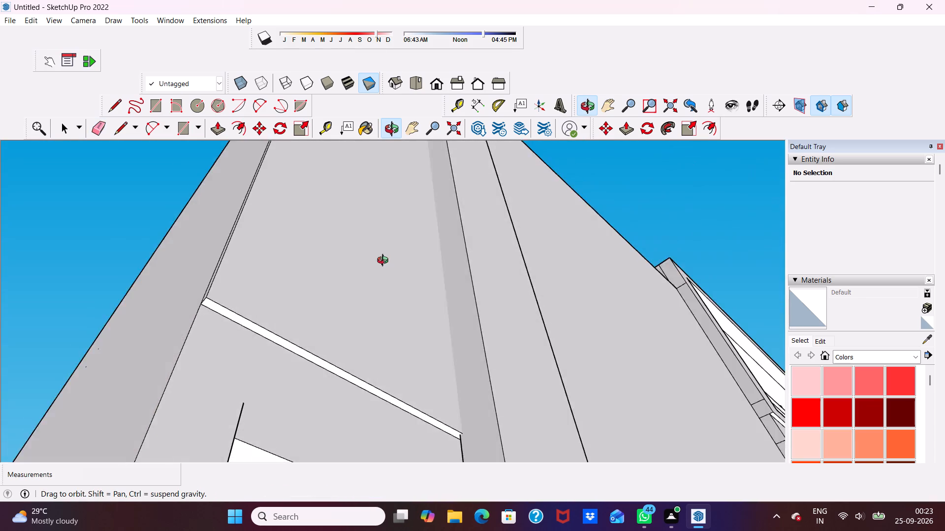
{"action": "middle_click_drag", "start_coordinate": [385, 262], "coordinate": [298, 365]}
{"action": "scroll", "coordinate": [299, 352], "scroll_direction": "down", "scroll_amount": 18}
{"action": "middle_click_drag", "start_coordinate": [628, 350], "coordinate": [588, 403]}
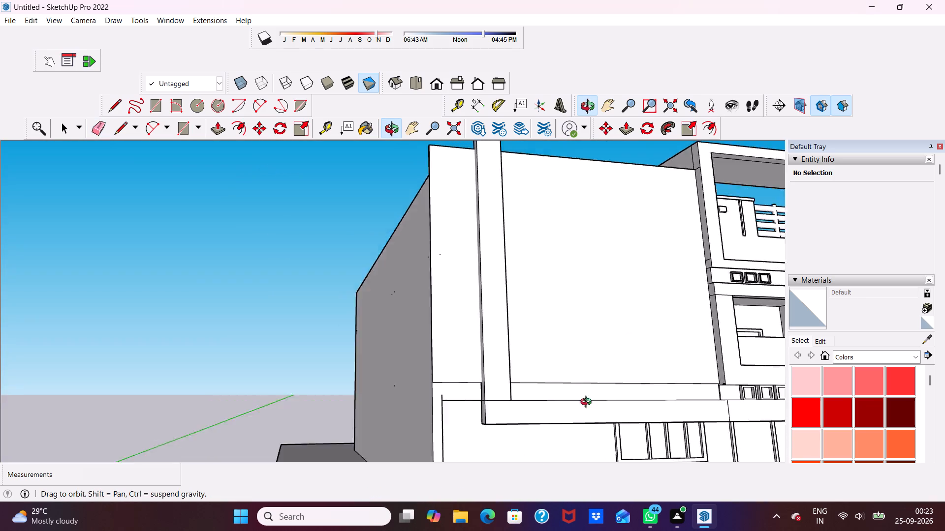
{"action": "middle_click_drag", "start_coordinate": [588, 403], "coordinate": [415, 291]}
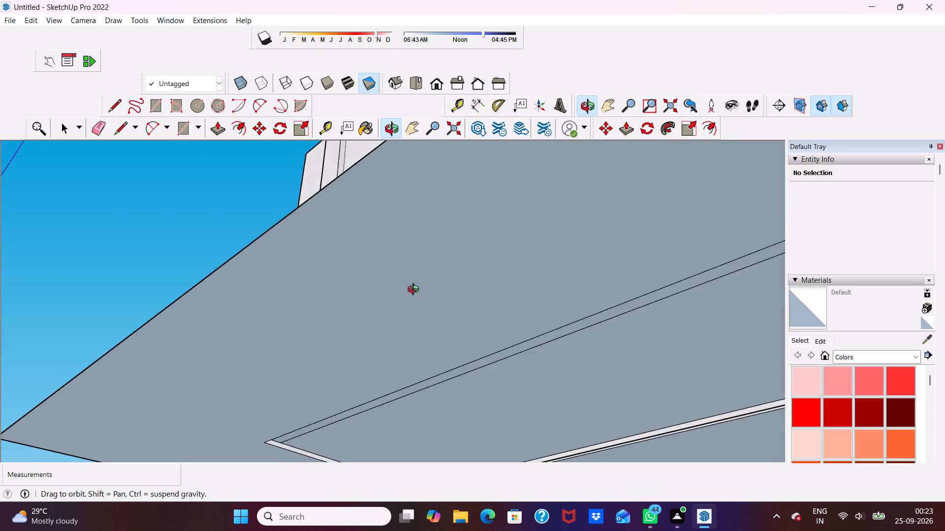
{"action": "middle_click_drag", "start_coordinate": [415, 291], "coordinate": [415, 287]}
{"action": "scroll", "coordinate": [131, 82], "scroll_direction": "down", "scroll_amount": 4}
{"action": "middle_click_drag", "start_coordinate": [184, 192], "coordinate": [493, 291]}
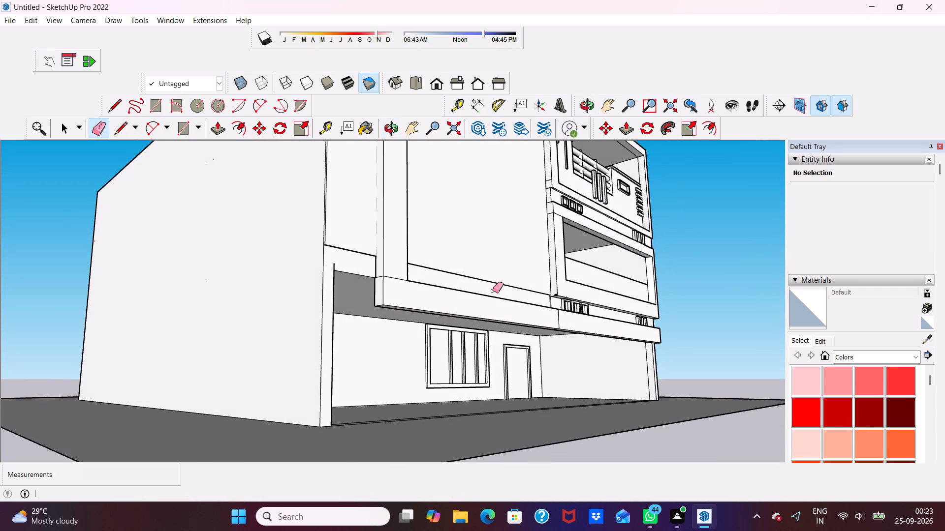
{"action": "scroll", "coordinate": [493, 291], "scroll_direction": "up", "scroll_amount": 1}
{"action": "scroll", "coordinate": [377, 293], "scroll_direction": "up", "scroll_amount": 3}
{"action": "scroll", "coordinate": [348, 260], "scroll_direction": "up", "scroll_amount": 3}
{"action": "scroll", "coordinate": [432, 295], "scroll_direction": "up", "scroll_amount": 3}
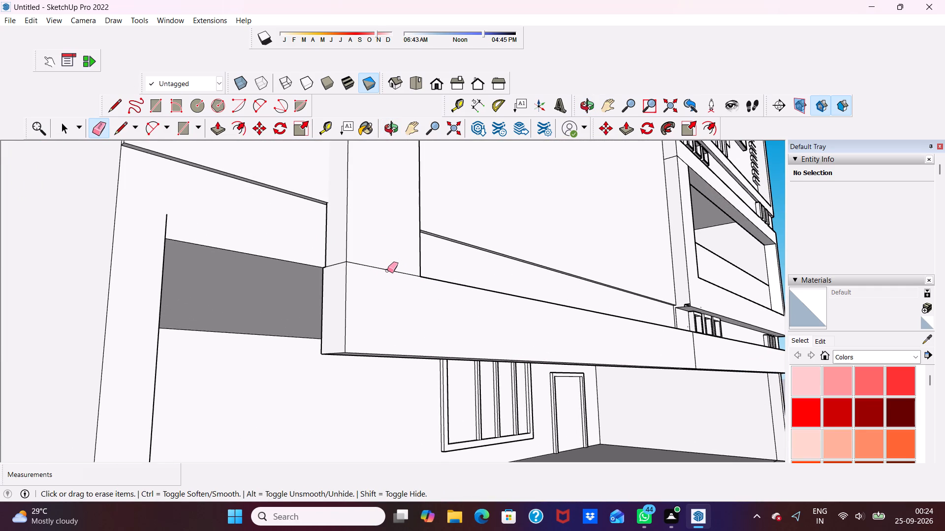
{"action": "left_click", "coordinate": [387, 270]}
{"action": "scroll", "coordinate": [366, 281], "scroll_direction": "down", "scroll_amount": 4}
{"action": "middle_click_drag", "start_coordinate": [353, 289], "coordinate": [460, 330]}
{"action": "scroll", "coordinate": [447, 309], "scroll_direction": "up", "scroll_amount": 3}
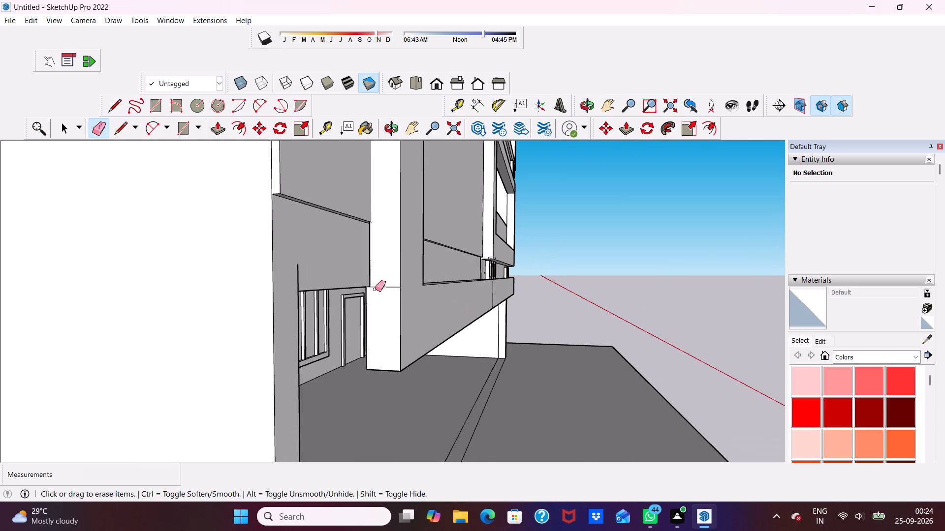
{"action": "left_click", "coordinate": [373, 285]}
Erase the vertical seam line on the horizontal beam's front face, near the corner where the balcony frame starts.
{"action": "scroll", "coordinate": [373, 285], "scroll_direction": "down", "scroll_amount": 4}
{"action": "middle_click_drag", "start_coordinate": [373, 285], "coordinate": [241, 340]}
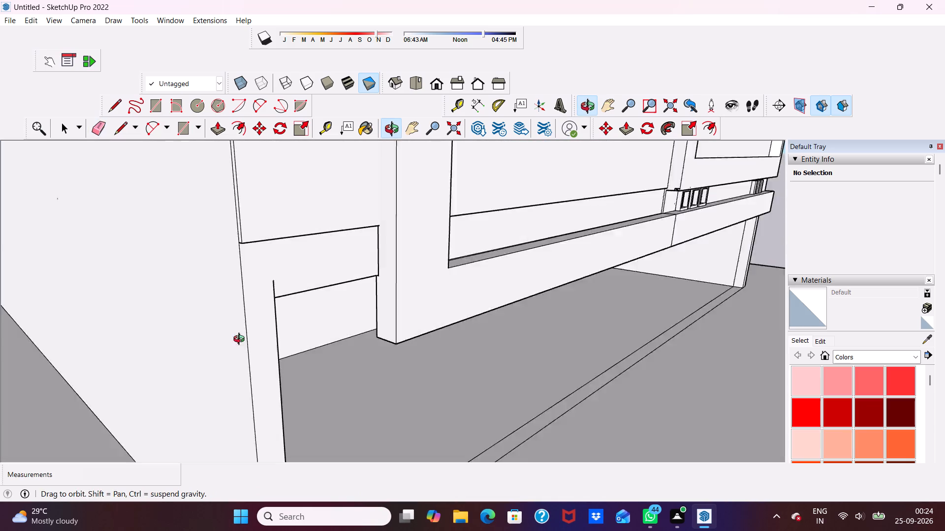
{"action": "middle_click_drag", "start_coordinate": [241, 340], "coordinate": [210, 349]}
{"action": "scroll", "coordinate": [354, 292], "scroll_direction": "up", "scroll_amount": 1}
{"action": "scroll", "coordinate": [544, 266], "scroll_direction": "down", "scroll_amount": 10}
{"action": "scroll", "coordinate": [471, 335], "scroll_direction": "down", "scroll_amount": 5}
{"action": "scroll", "coordinate": [618, 302], "scroll_direction": "up", "scroll_amount": 5}
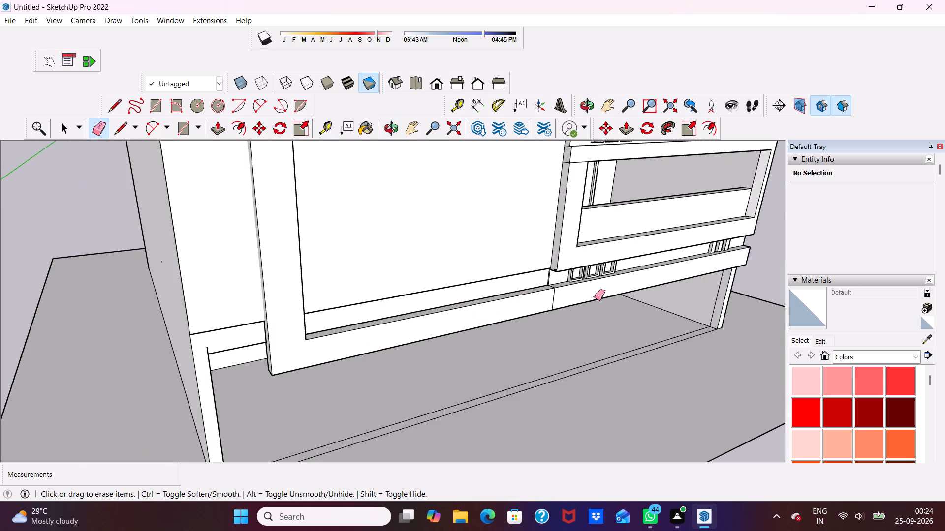
{"action": "scroll", "coordinate": [595, 298], "scroll_direction": "up", "scroll_amount": 4}
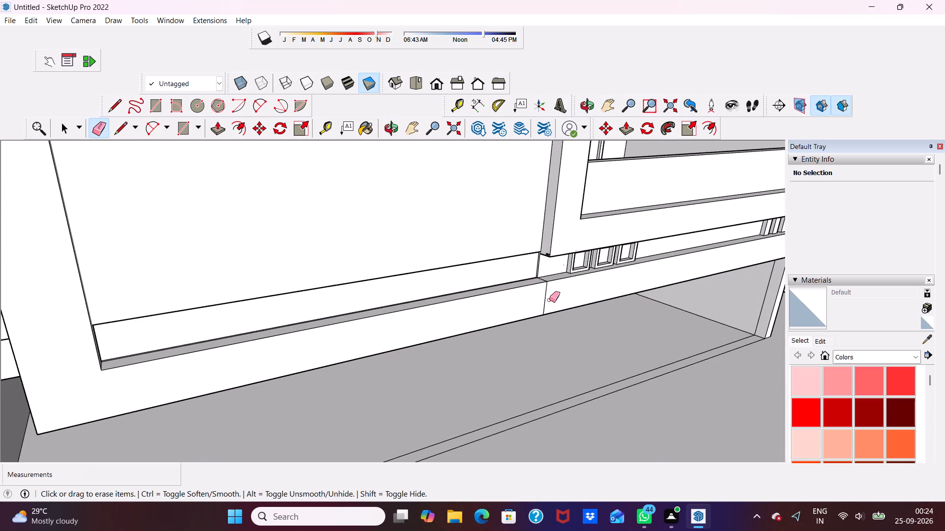
{"action": "left_click", "coordinate": [545, 304]}
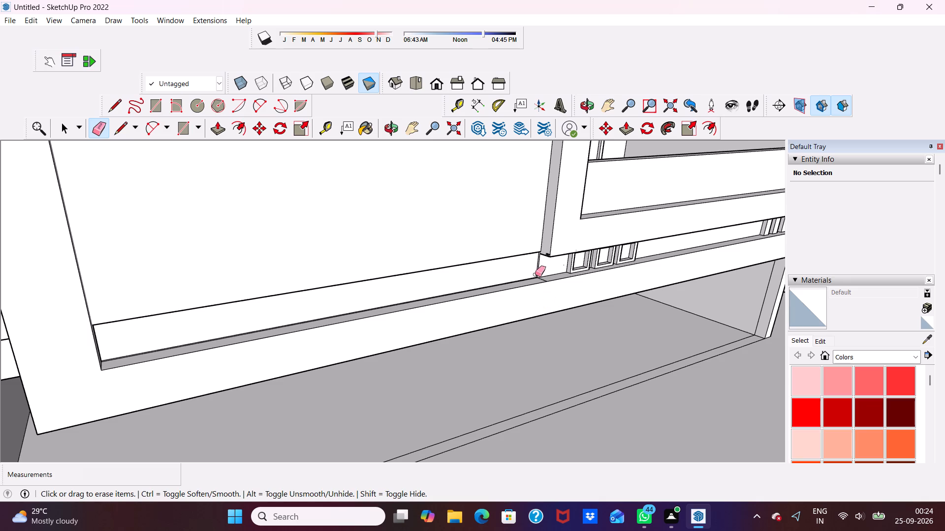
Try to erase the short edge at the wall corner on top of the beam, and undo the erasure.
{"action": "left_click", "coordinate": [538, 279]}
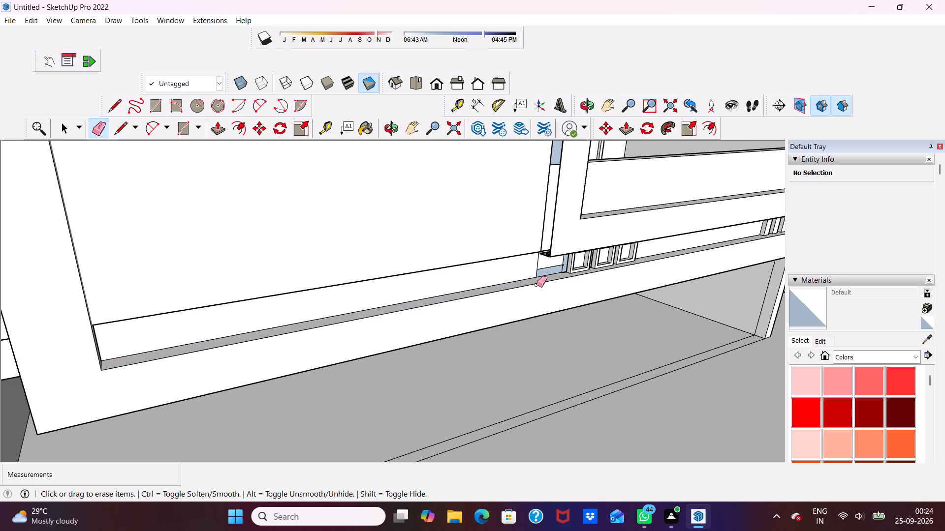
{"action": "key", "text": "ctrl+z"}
Erase the short seam line across the horizontal beam's top ledge beside the three small square frames.
{"action": "scroll", "coordinate": [537, 284], "scroll_direction": "up", "scroll_amount": 7}
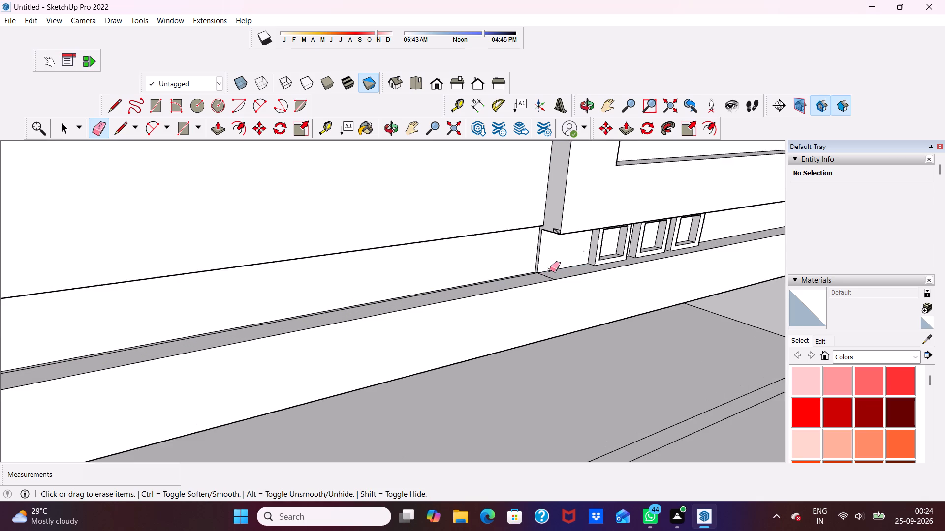
{"action": "scroll", "coordinate": [550, 270], "scroll_direction": "up", "scroll_amount": 6}
{"action": "left_click", "coordinate": [544, 279]}
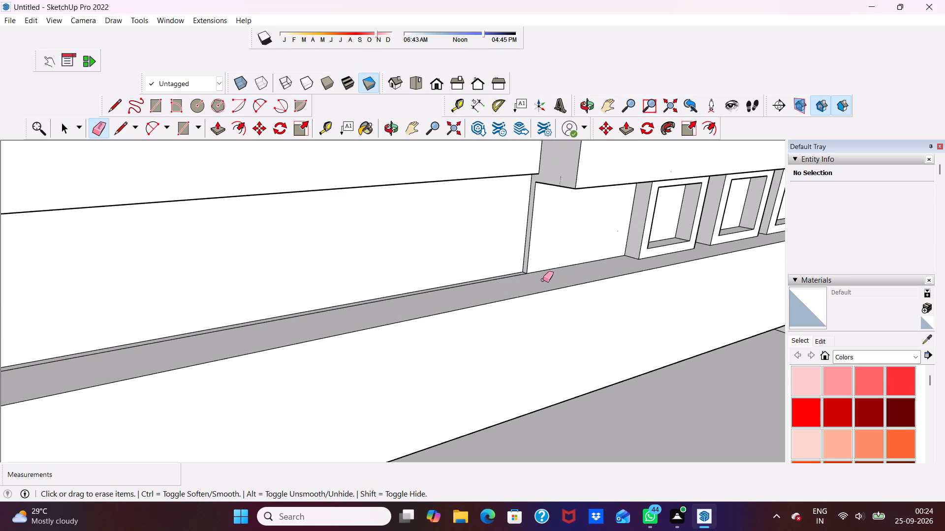
{"action": "scroll", "coordinate": [506, 234], "scroll_direction": "up", "scroll_amount": 4}
{"action": "scroll", "coordinate": [500, 240], "scroll_direction": "down", "scroll_amount": 6}
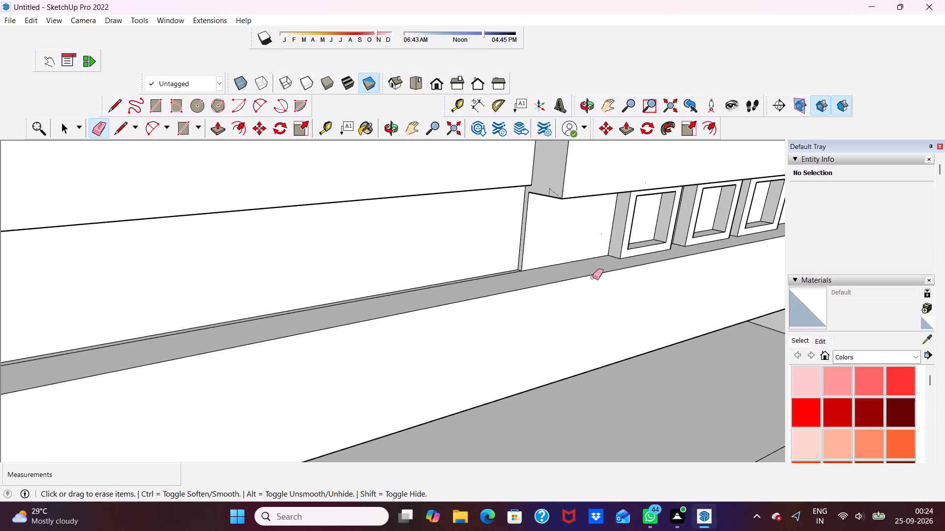
Extend the plain wall's thin underside down toward the horizontal beam with Push/Pull, ending with a pull of about 1' 2 1/8".
{"action": "key", "text": "space"}
{"action": "scroll", "coordinate": [679, 188], "scroll_direction": "down", "scroll_amount": 1}
{"action": "scroll", "coordinate": [396, 168], "scroll_direction": "down", "scroll_amount": 3}
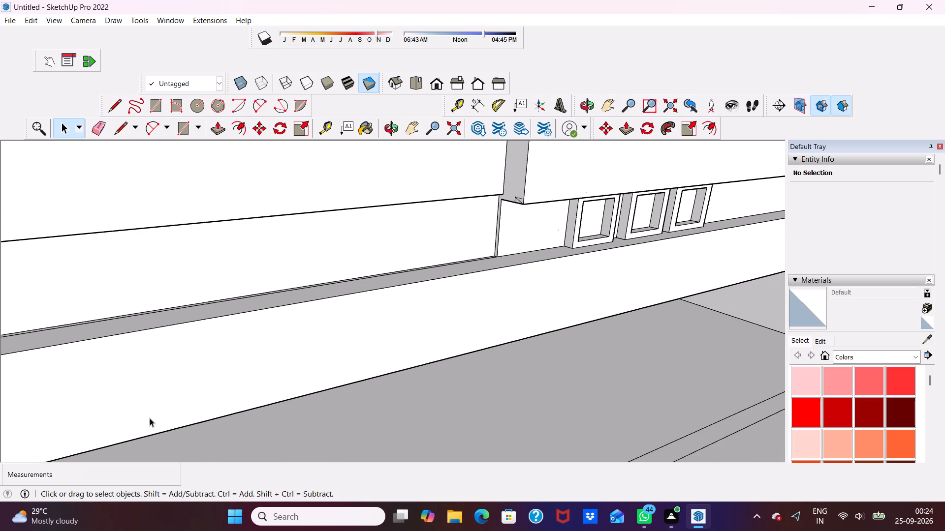
{"action": "middle_click_drag", "start_coordinate": [133, 415], "coordinate": [63, 236]}
{"action": "scroll", "coordinate": [78, 212], "scroll_direction": "up", "scroll_amount": 4}
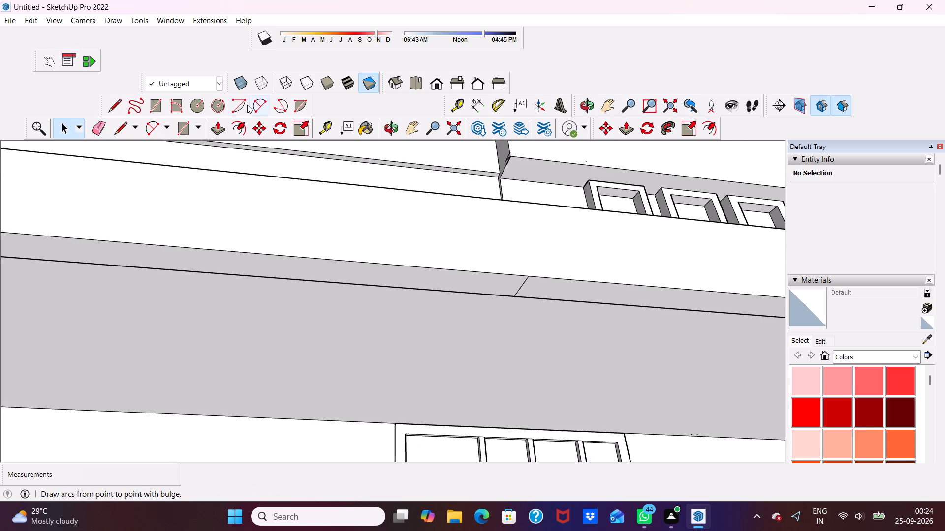
{"action": "scroll", "coordinate": [247, 105], "scroll_direction": "up", "scroll_amount": 1}
{"action": "left_click", "coordinate": [213, 127]}
{"action": "scroll", "coordinate": [234, 153], "scroll_direction": "up", "scroll_amount": 4}
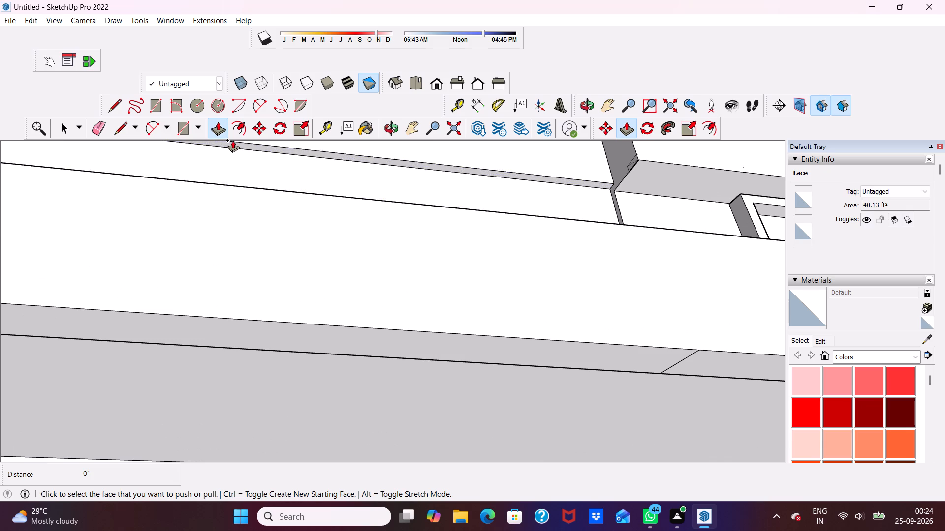
{"action": "left_click", "coordinate": [233, 140]}
{"action": "left_click", "coordinate": [235, 140]}
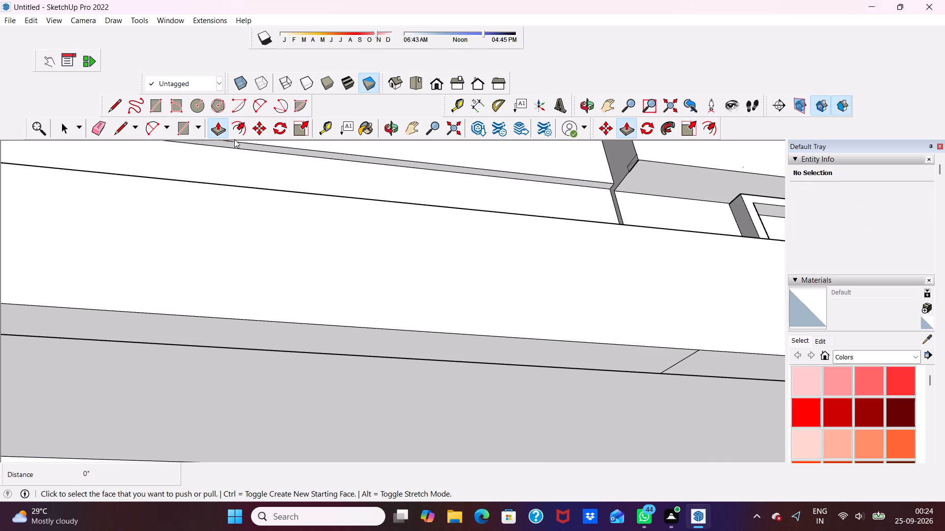
{"action": "left_click_drag", "start_coordinate": [237, 141], "coordinate": [238, 175]}
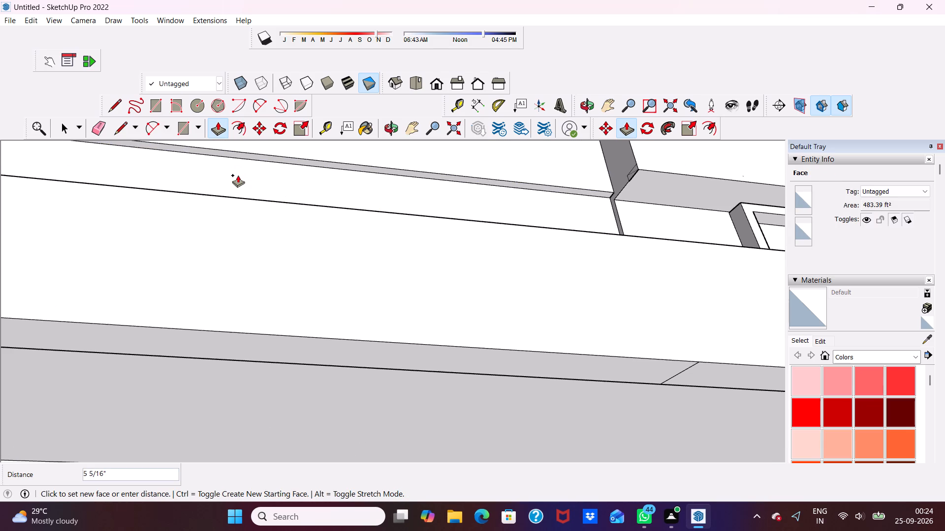
{"action": "left_click_drag", "start_coordinate": [238, 175], "coordinate": [237, 166]}
{"action": "scroll", "coordinate": [244, 158], "scroll_direction": "up", "scroll_amount": 5}
{"action": "left_click_drag", "start_coordinate": [244, 154], "coordinate": [236, 270]}
{"action": "scroll", "coordinate": [230, 272], "scroll_direction": "down", "scroll_amount": 6}
Push/Pull the plain wall's thin underside down the remaining 2" to the top of the horizontal beam.
{"action": "middle_click_drag", "start_coordinate": [264, 224], "coordinate": [266, 273]}
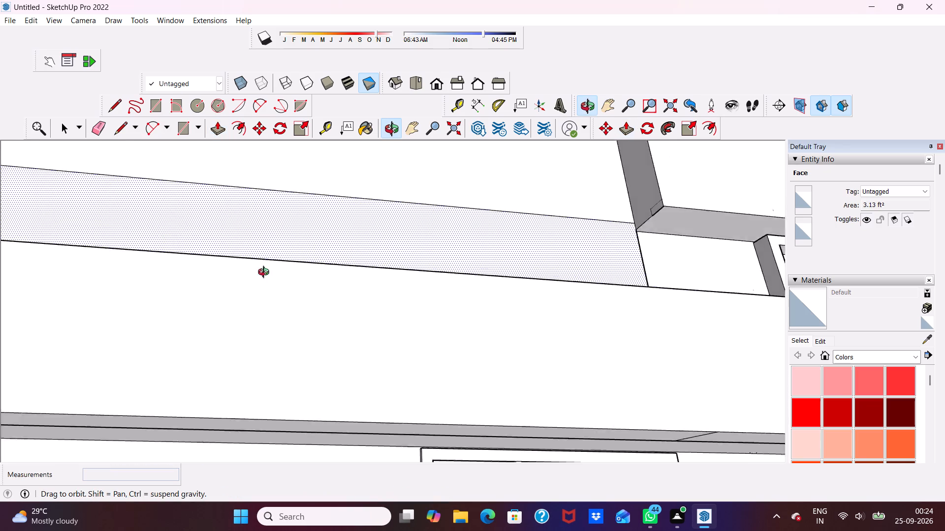
{"action": "middle_click_drag", "start_coordinate": [266, 273], "coordinate": [241, 377]}
{"action": "scroll", "coordinate": [240, 341], "scroll_direction": "up", "scroll_amount": 5}
{"action": "middle_click_drag", "start_coordinate": [240, 342], "coordinate": [237, 295]}
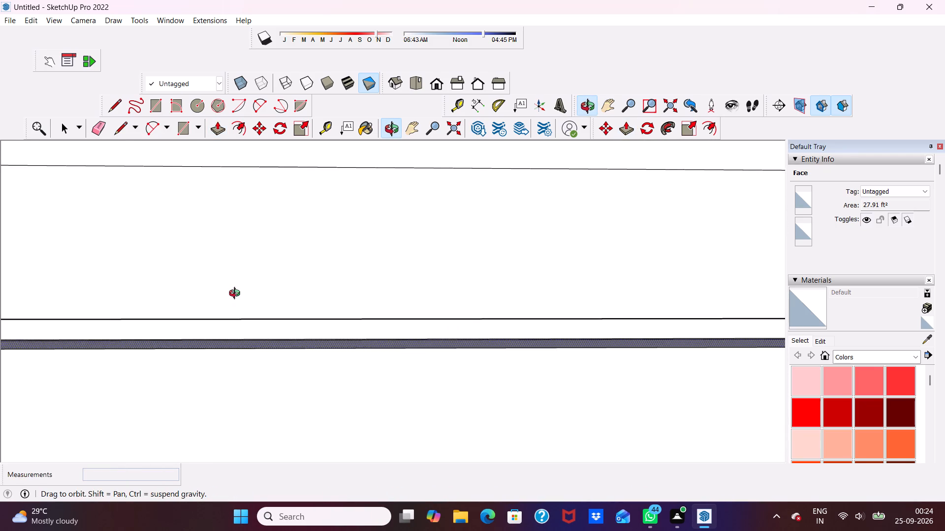
{"action": "middle_click_drag", "start_coordinate": [237, 295], "coordinate": [235, 296]}
{"action": "scroll", "coordinate": [235, 296], "scroll_direction": "up", "scroll_amount": 6}
{"action": "scroll", "coordinate": [222, 329], "scroll_direction": "down", "scroll_amount": 1}
{"action": "middle_click_drag", "start_coordinate": [222, 329], "coordinate": [222, 297]}
{"action": "scroll", "coordinate": [201, 349], "scroll_direction": "up", "scroll_amount": 5}
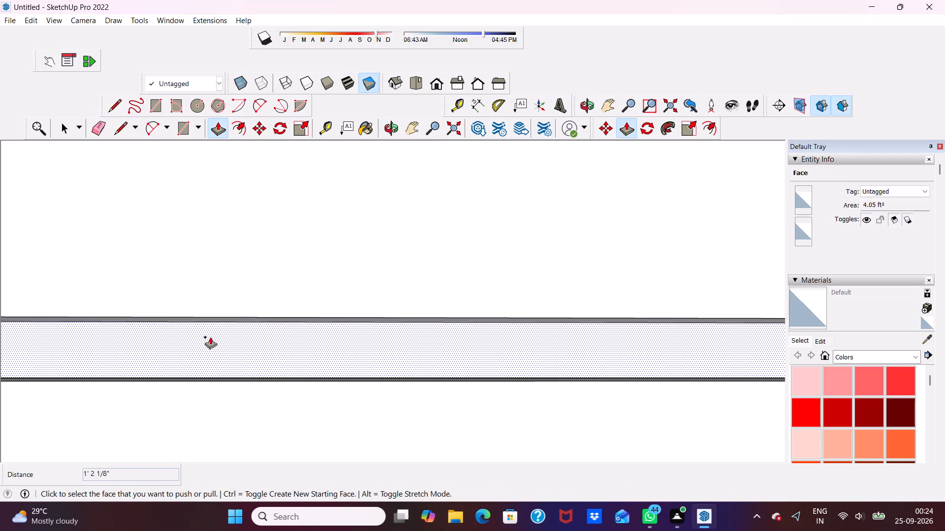
{"action": "scroll", "coordinate": [210, 337], "scroll_direction": "up", "scroll_amount": 5}
{"action": "left_click_drag", "start_coordinate": [223, 315], "coordinate": [202, 419]}
{"action": "scroll", "coordinate": [201, 420], "scroll_direction": "down", "scroll_amount": 4}
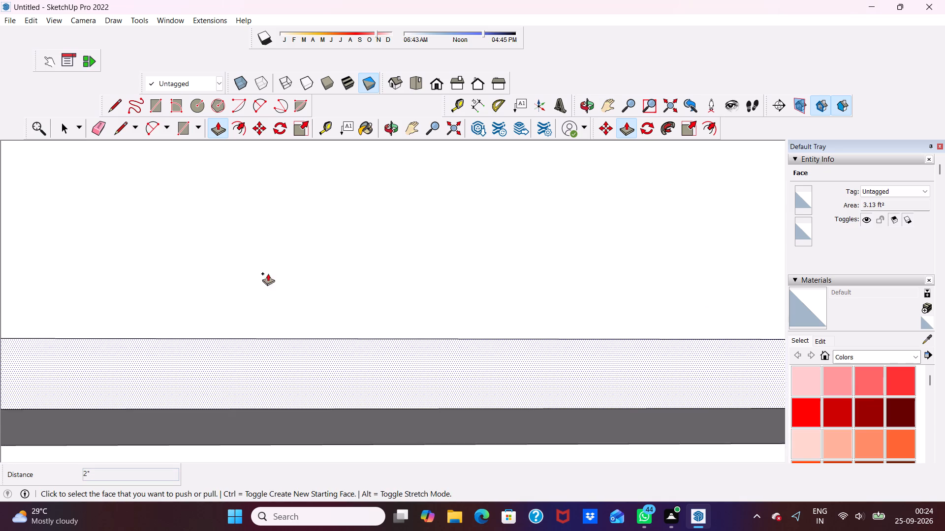
{"action": "scroll", "coordinate": [268, 273], "scroll_direction": "down", "scroll_amount": 6}
{"action": "scroll", "coordinate": [297, 310], "scroll_direction": "down", "scroll_amount": 10}
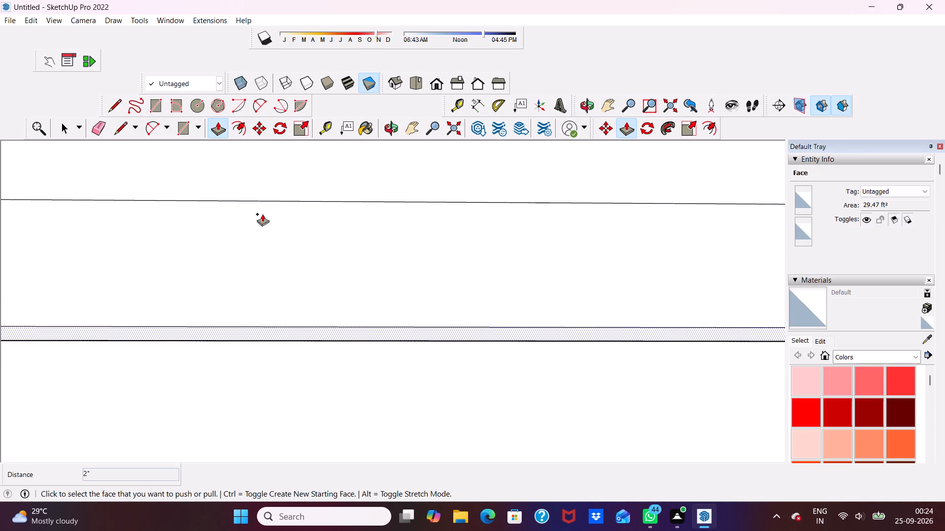
{"action": "key", "text": "space"}
Erase the two leftover horizontal lines across the plain wall's front face just above the beam.
{"action": "scroll", "coordinate": [252, 165], "scroll_direction": "down", "scroll_amount": 1}
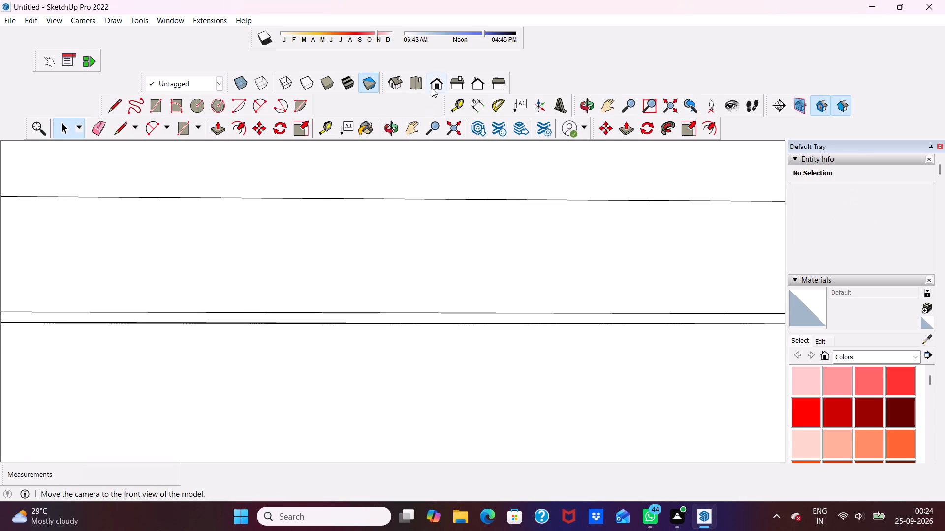
{"action": "left_click", "coordinate": [433, 88]}
{"action": "scroll", "coordinate": [396, 277], "scroll_direction": "down", "scroll_amount": 15}
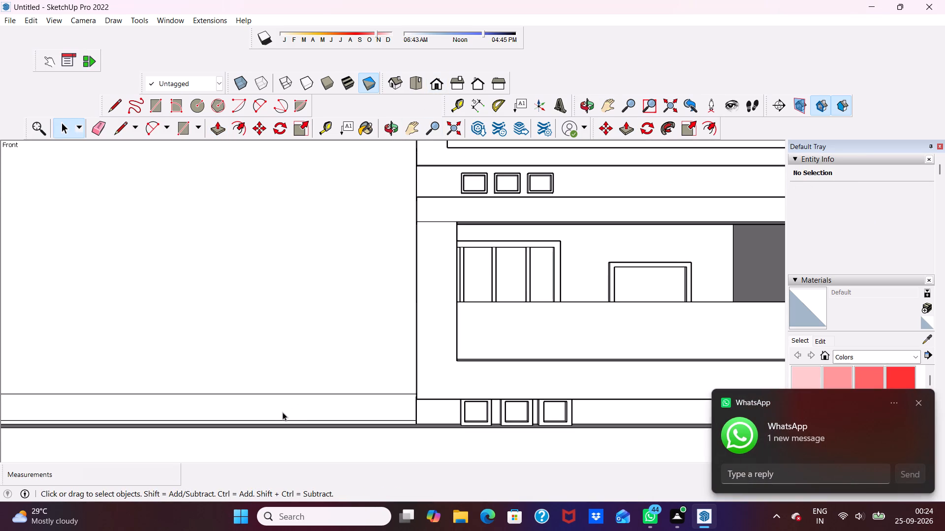
{"action": "scroll", "coordinate": [279, 387], "scroll_direction": "up", "scroll_amount": 5}
{"action": "scroll", "coordinate": [313, 323], "scroll_direction": "down", "scroll_amount": 7}
{"action": "middle_click_drag", "start_coordinate": [278, 378], "coordinate": [265, 425]}
{"action": "scroll", "coordinate": [265, 425], "scroll_direction": "up", "scroll_amount": 4}
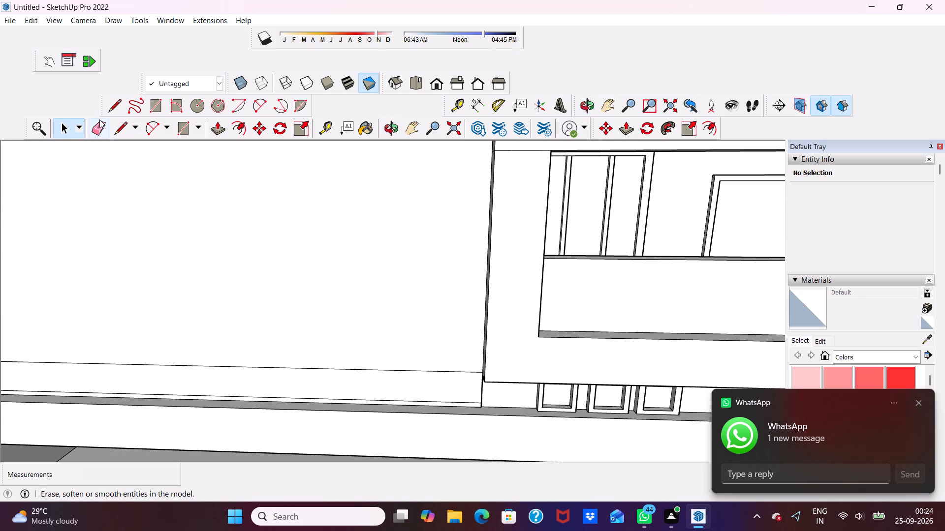
{"action": "left_click", "coordinate": [99, 119]}
{"action": "left_click", "coordinate": [145, 393]}
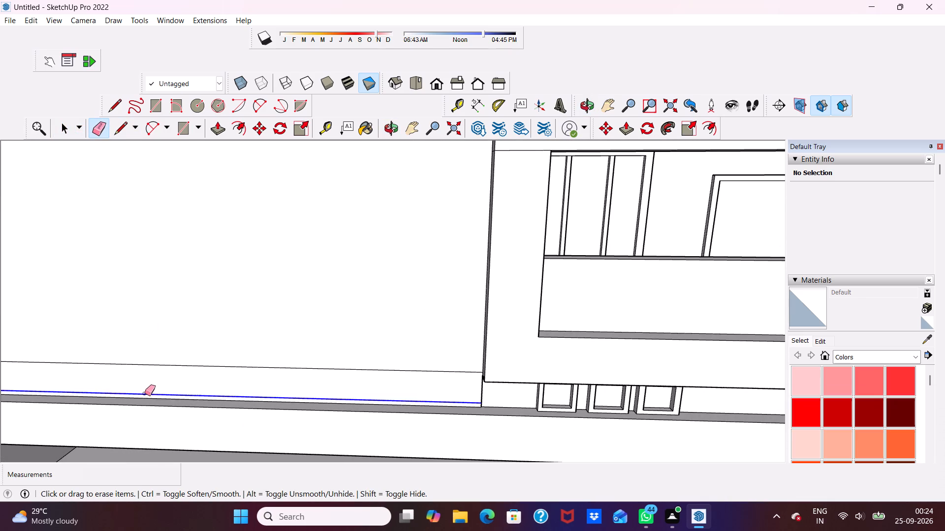
{"action": "left_click", "coordinate": [155, 365]}
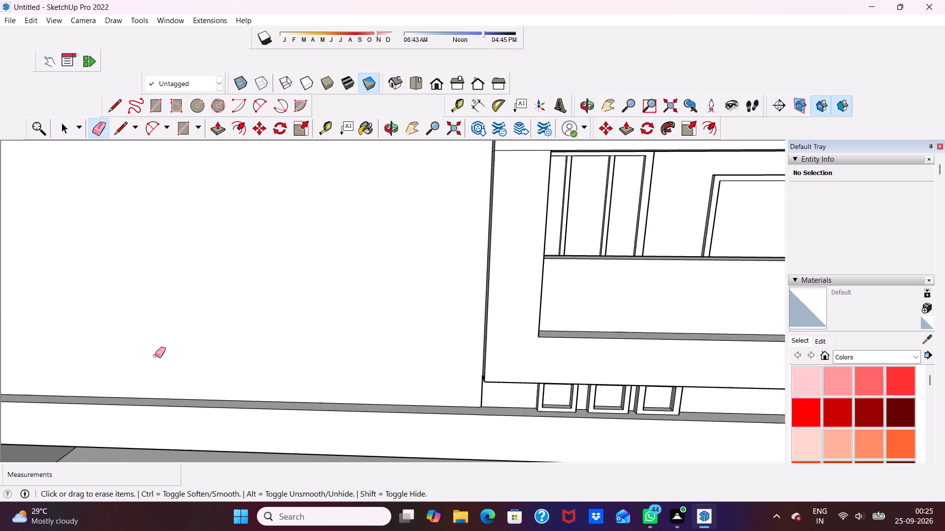
Erase the short seam line across the underside of the horizontal beam.
{"action": "scroll", "coordinate": [157, 352], "scroll_direction": "down", "scroll_amount": 6}
{"action": "scroll", "coordinate": [437, 275], "scroll_direction": "down", "scroll_amount": 2}
{"action": "middle_click_drag", "start_coordinate": [263, 346], "coordinate": [262, 202]}
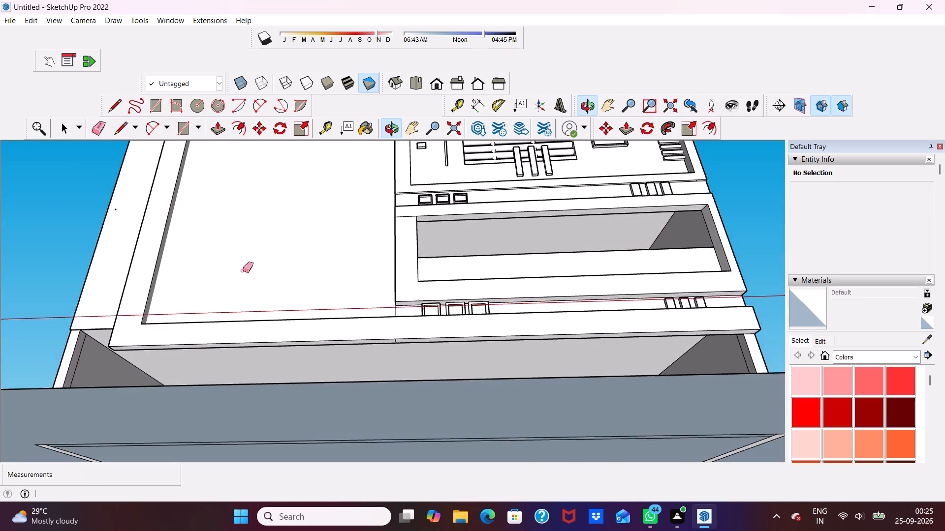
{"action": "scroll", "coordinate": [227, 314], "scroll_direction": "up", "scroll_amount": 5}
{"action": "middle_click_drag", "start_coordinate": [195, 402], "coordinate": [168, 425]}
{"action": "scroll", "coordinate": [168, 425], "scroll_direction": "up", "scroll_amount": 4}
{"action": "scroll", "coordinate": [168, 425], "scroll_direction": "down", "scroll_amount": 1}
{"action": "middle_click_drag", "start_coordinate": [165, 424], "coordinate": [181, 397]}
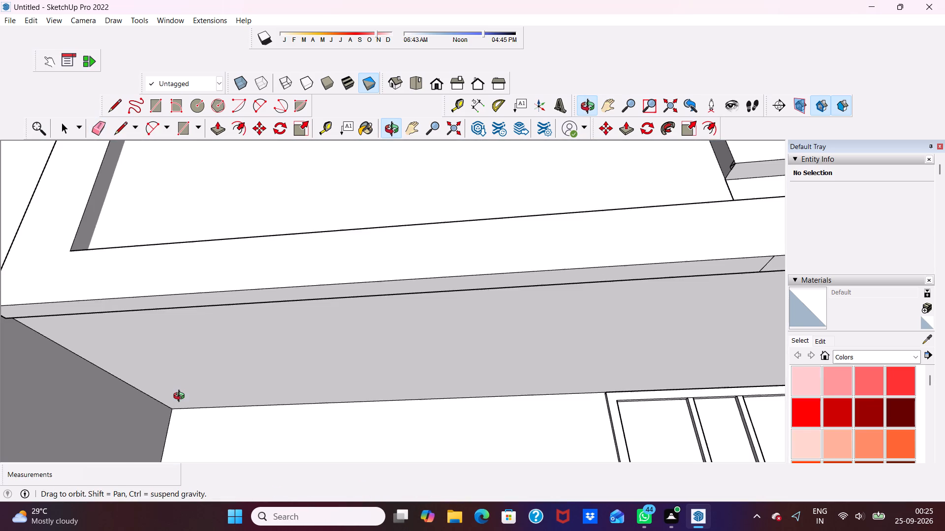
{"action": "middle_click_drag", "start_coordinate": [181, 397], "coordinate": [180, 396]}
{"action": "scroll", "coordinate": [180, 396], "scroll_direction": "up", "scroll_amount": 4}
{"action": "scroll", "coordinate": [180, 396], "scroll_direction": "down", "scroll_amount": 5}
{"action": "scroll", "coordinate": [583, 291], "scroll_direction": "up", "scroll_amount": 4}
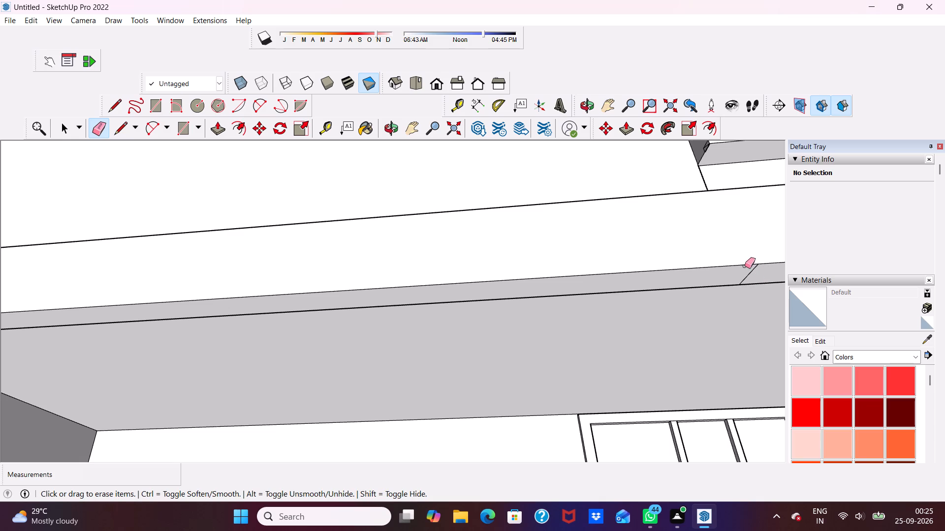
{"action": "left_click", "coordinate": [747, 274]}
Examine the plain wall, the projecting band and the horizontal beam from further out for leftover edges.
{"action": "scroll", "coordinate": [750, 275], "scroll_direction": "down", "scroll_amount": 2}
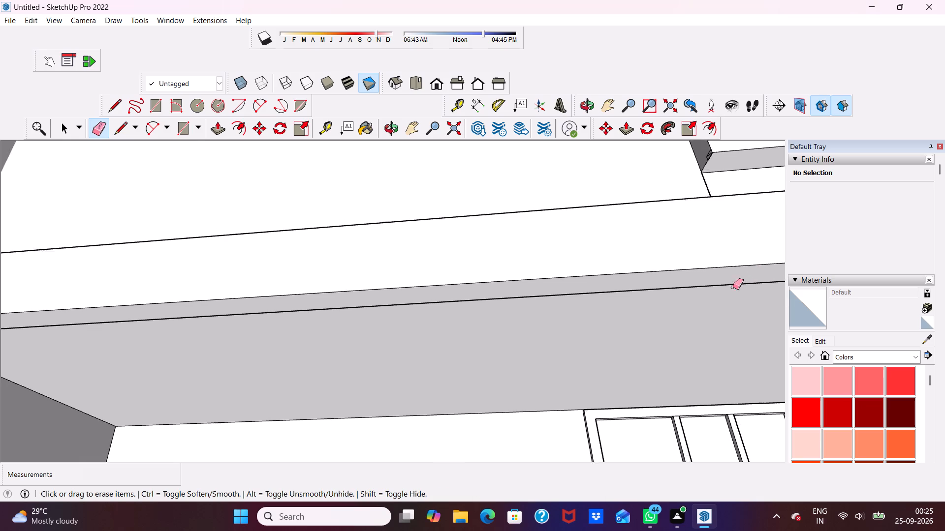
{"action": "scroll", "coordinate": [733, 287], "scroll_direction": "down", "scroll_amount": 16}
{"action": "scroll", "coordinate": [579, 310], "scroll_direction": "down", "scroll_amount": 2}
{"action": "scroll", "coordinate": [585, 314], "scroll_direction": "up", "scroll_amount": 1}
{"action": "scroll", "coordinate": [591, 316], "scroll_direction": "down", "scroll_amount": 4}
{"action": "middle_click_drag", "start_coordinate": [627, 301], "coordinate": [633, 336]}
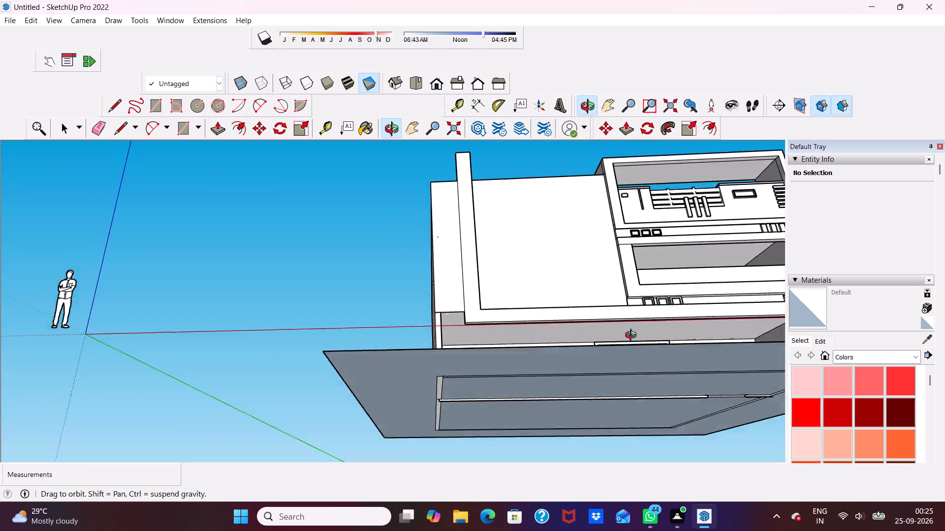
{"action": "middle_click_drag", "start_coordinate": [633, 336], "coordinate": [596, 393]}
{"action": "scroll", "coordinate": [578, 344], "scroll_direction": "up", "scroll_amount": 2}
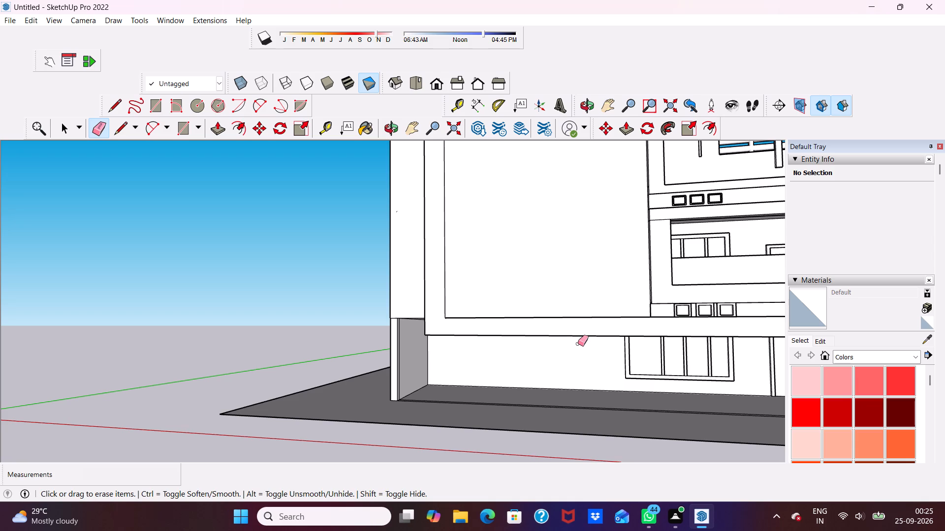
{"action": "key", "text": "space"}
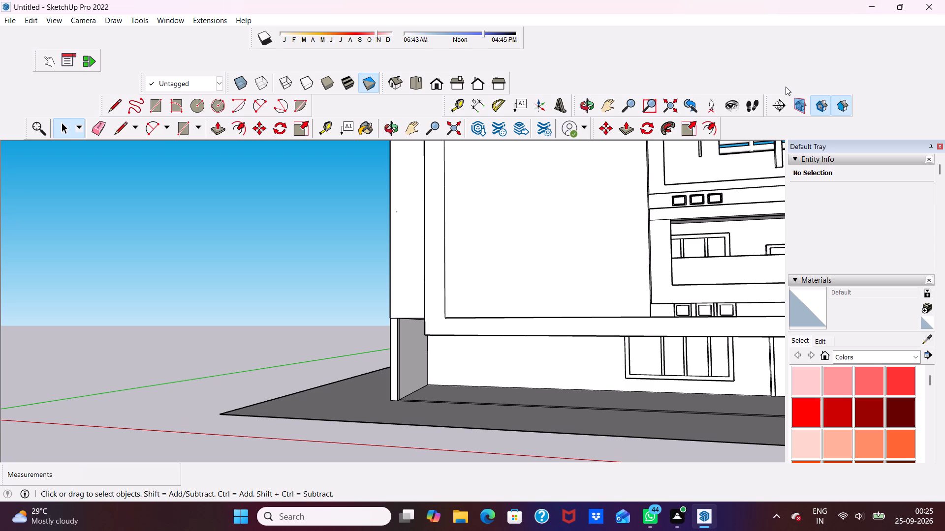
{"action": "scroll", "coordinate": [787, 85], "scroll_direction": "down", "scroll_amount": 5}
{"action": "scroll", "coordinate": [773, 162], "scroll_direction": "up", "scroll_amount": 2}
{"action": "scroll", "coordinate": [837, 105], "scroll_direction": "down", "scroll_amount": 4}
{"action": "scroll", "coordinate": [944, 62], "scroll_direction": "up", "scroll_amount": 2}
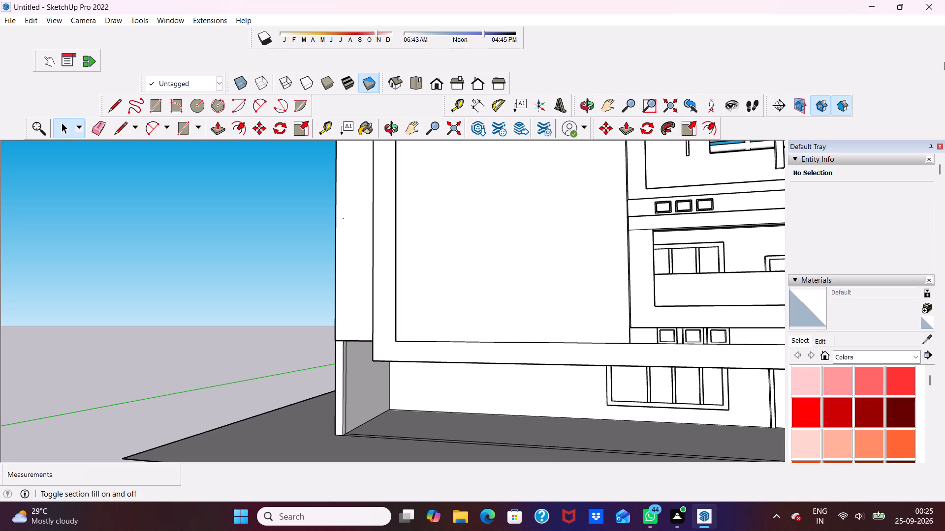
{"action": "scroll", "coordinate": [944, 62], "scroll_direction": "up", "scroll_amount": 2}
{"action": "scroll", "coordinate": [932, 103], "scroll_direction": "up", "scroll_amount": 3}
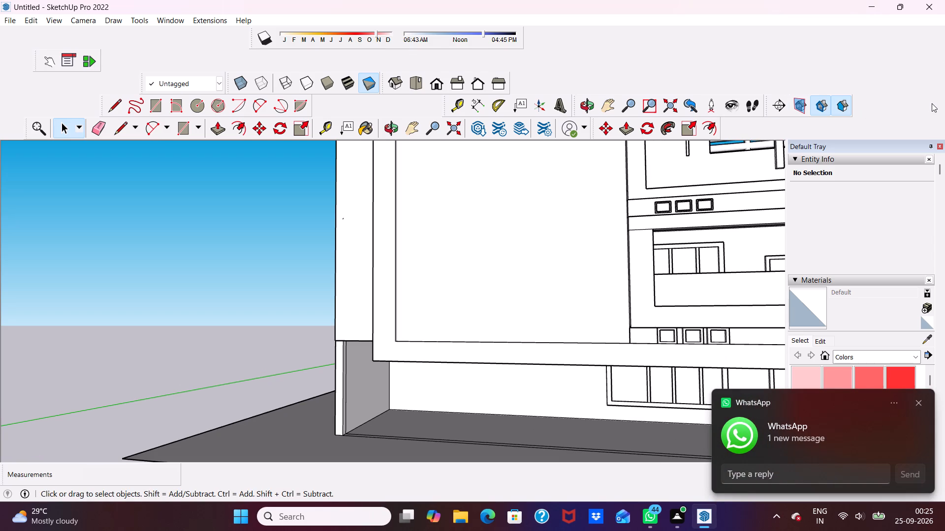
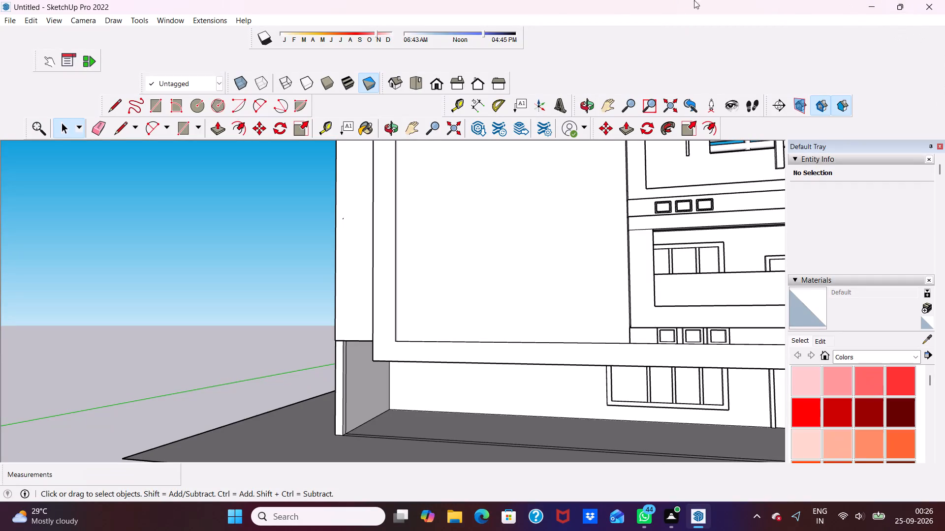
Erase the leftover vertical line on the inner face of the side wall beneath the plain wall.
{"action": "left_click", "coordinate": [99, 136]}
{"action": "scroll", "coordinate": [426, 469], "scroll_direction": "up", "scroll_amount": 9}
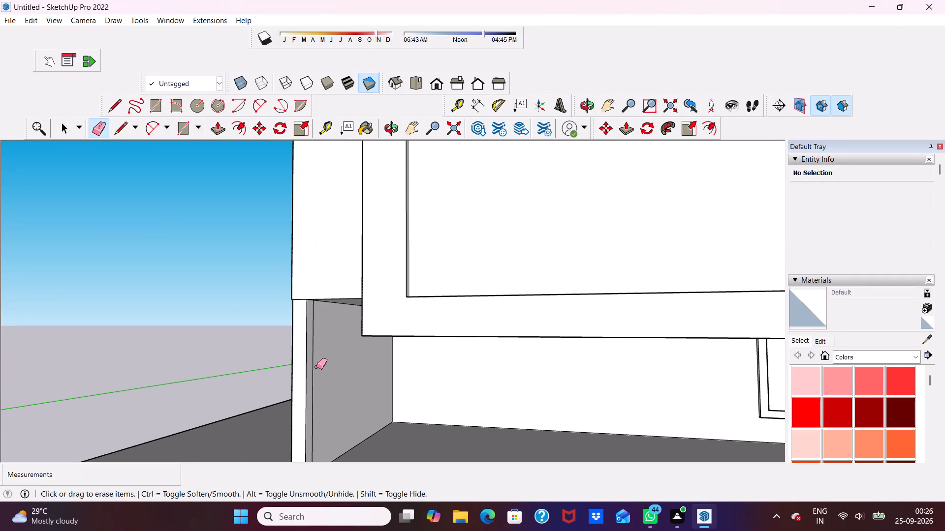
{"action": "left_click", "coordinate": [313, 368]}
Erase the short horizontal line and the long vertical seam where the plain wall meets the building's outer side wall.
{"action": "scroll", "coordinate": [317, 355], "scroll_direction": "down", "scroll_amount": 4}
{"action": "middle_click_drag", "start_coordinate": [328, 361], "coordinate": [445, 346]}
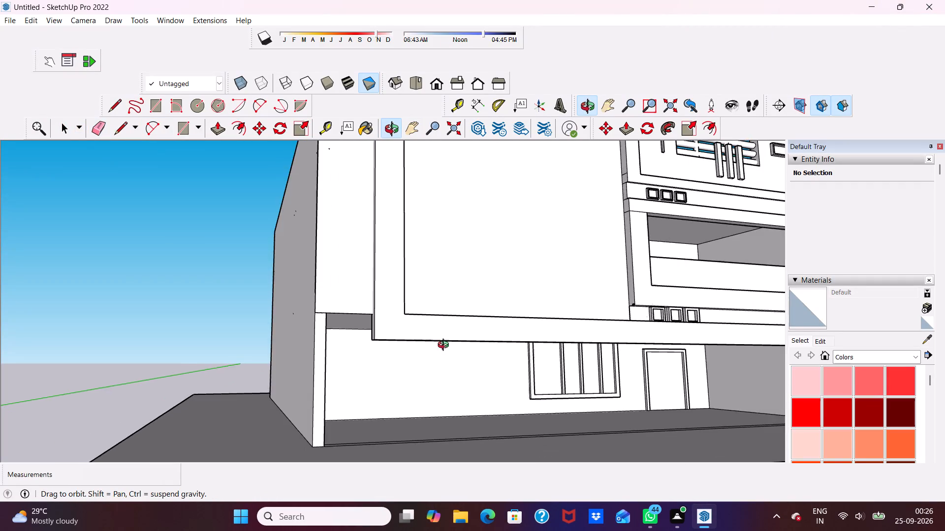
{"action": "middle_click_drag", "start_coordinate": [445, 346], "coordinate": [647, 386]}
{"action": "scroll", "coordinate": [548, 399], "scroll_direction": "up", "scroll_amount": 2}
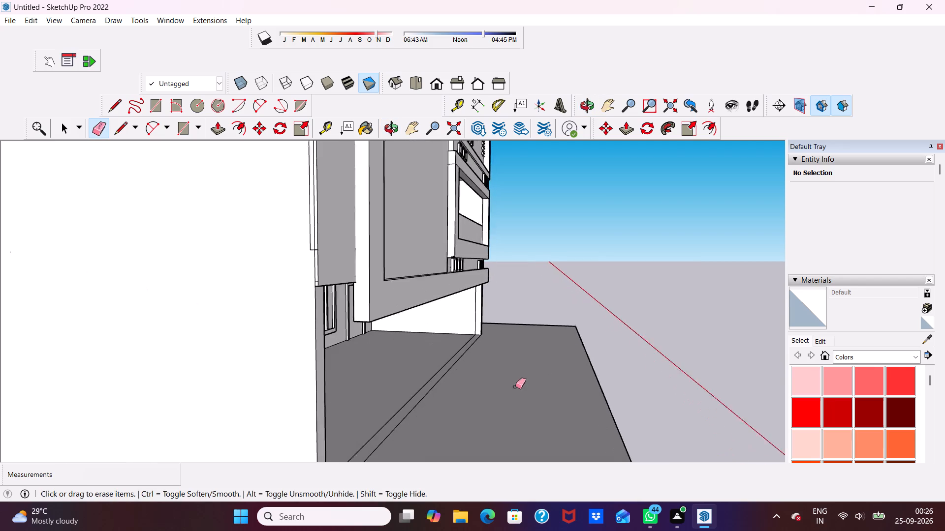
{"action": "scroll", "coordinate": [515, 386], "scroll_direction": "up", "scroll_amount": 3}
{"action": "scroll", "coordinate": [231, 233], "scroll_direction": "down", "scroll_amount": 5}
{"action": "scroll", "coordinate": [318, 228], "scroll_direction": "up", "scroll_amount": 4}
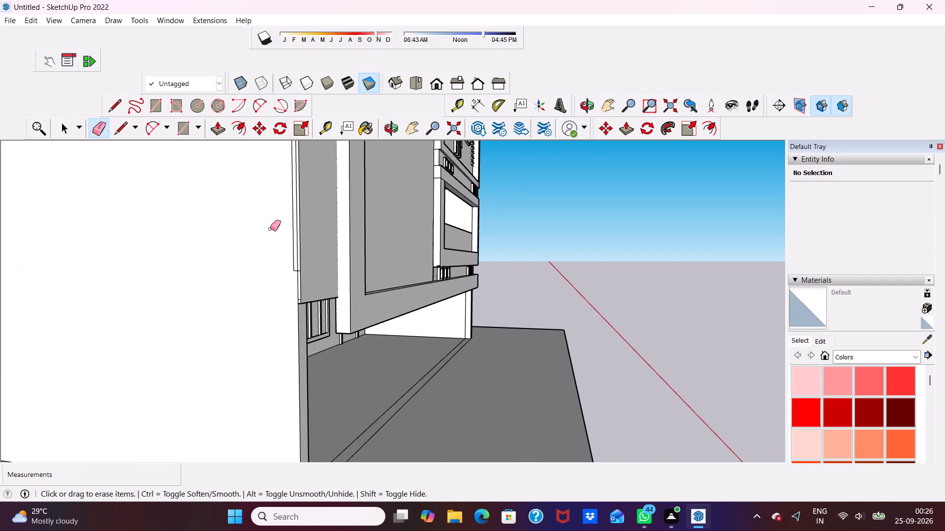
{"action": "scroll", "coordinate": [270, 229], "scroll_direction": "up", "scroll_amount": 5}
{"action": "scroll", "coordinate": [354, 229], "scroll_direction": "up", "scroll_amount": 2}
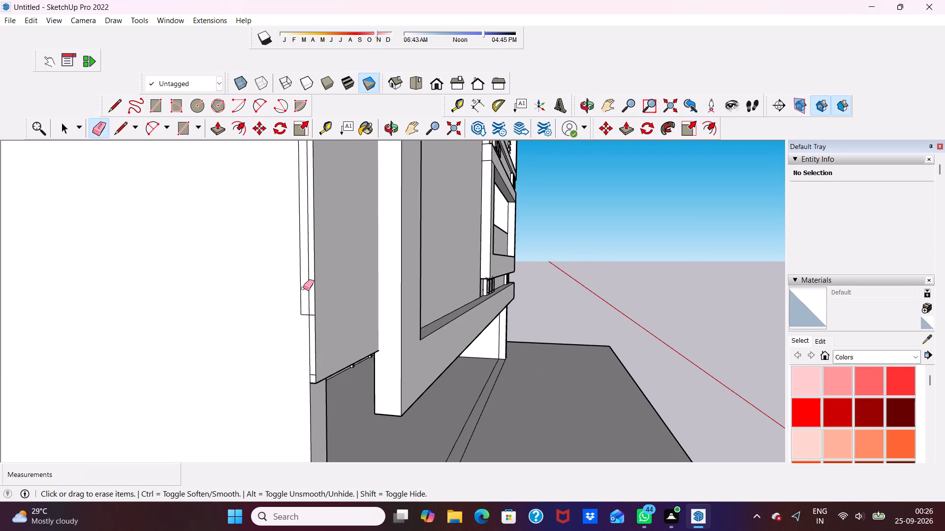
{"action": "left_click", "coordinate": [299, 291]}
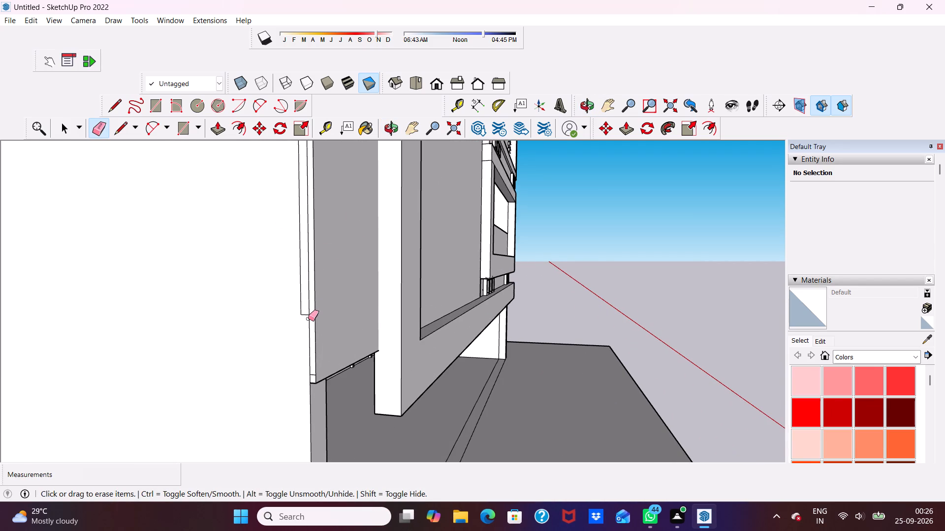
{"action": "left_click", "coordinate": [313, 316]}
{"action": "left_click", "coordinate": [307, 315]}
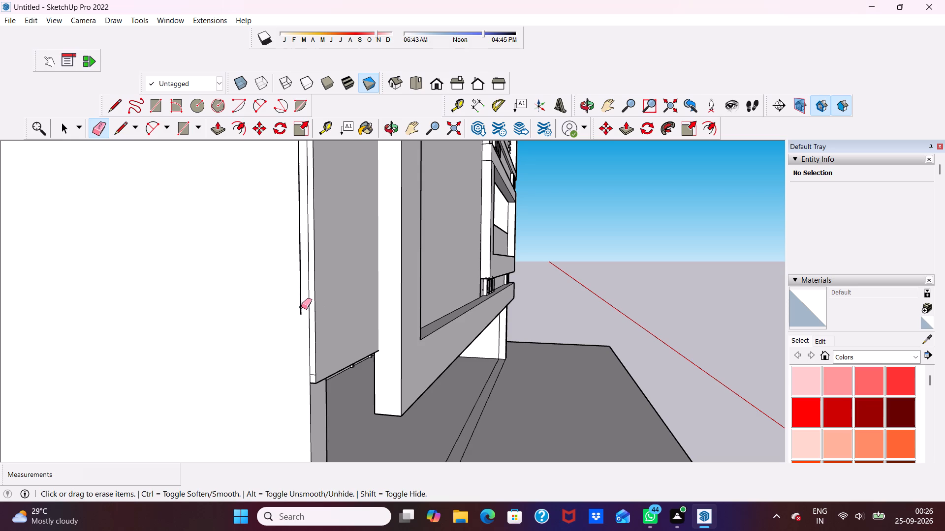
{"action": "left_click", "coordinate": [298, 295]}
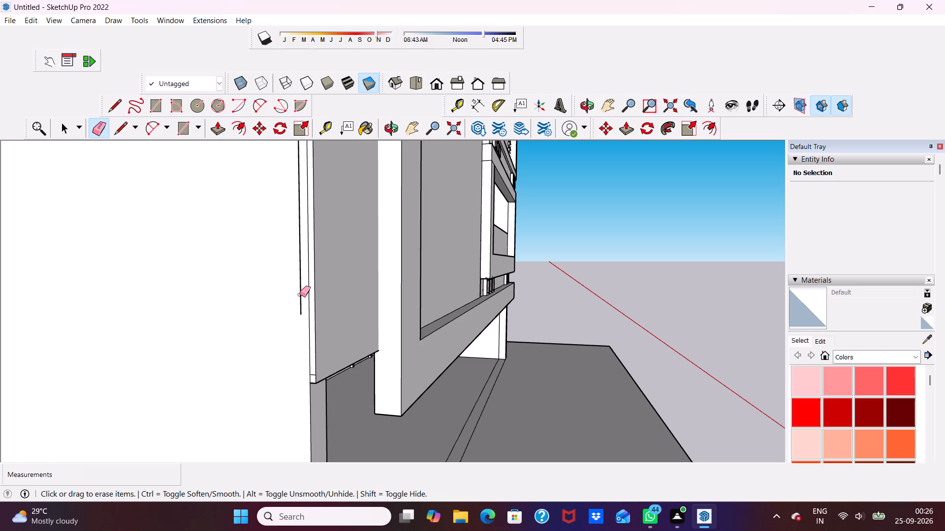
{"action": "left_click", "coordinate": [300, 295]}
Erase the short line across the bottom of the plain wall's narrow side face, near the beam level.
{"action": "scroll", "coordinate": [300, 295], "scroll_direction": "down", "scroll_amount": 4}
{"action": "scroll", "coordinate": [299, 380], "scroll_direction": "up", "scroll_amount": 7}
{"action": "scroll", "coordinate": [307, 313], "scroll_direction": "up", "scroll_amount": 2}
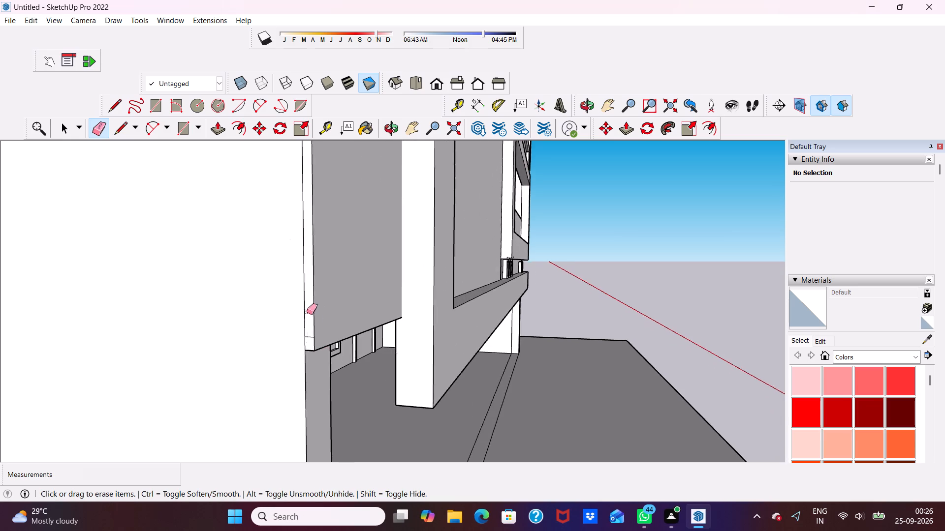
{"action": "scroll", "coordinate": [307, 312], "scroll_direction": "up", "scroll_amount": 1}
{"action": "left_click", "coordinate": [311, 342]}
Examine the underside, the projecting band and the whole front elevation from several angles for leftover edges.
{"action": "scroll", "coordinate": [314, 341], "scroll_direction": "down", "scroll_amount": 5}
{"action": "middle_click_drag", "start_coordinate": [345, 325], "coordinate": [255, 323]}
{"action": "scroll", "coordinate": [577, 416], "scroll_direction": "up", "scroll_amount": 3}
{"action": "left_click", "coordinate": [575, 415]}
{"action": "key", "text": "space"}
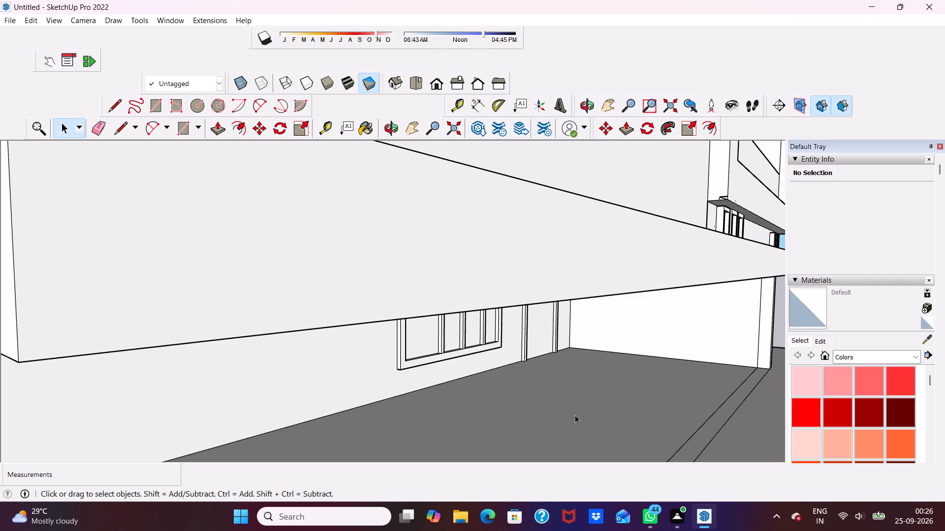
{"action": "scroll", "coordinate": [446, 331], "scroll_direction": "down", "scroll_amount": 3}
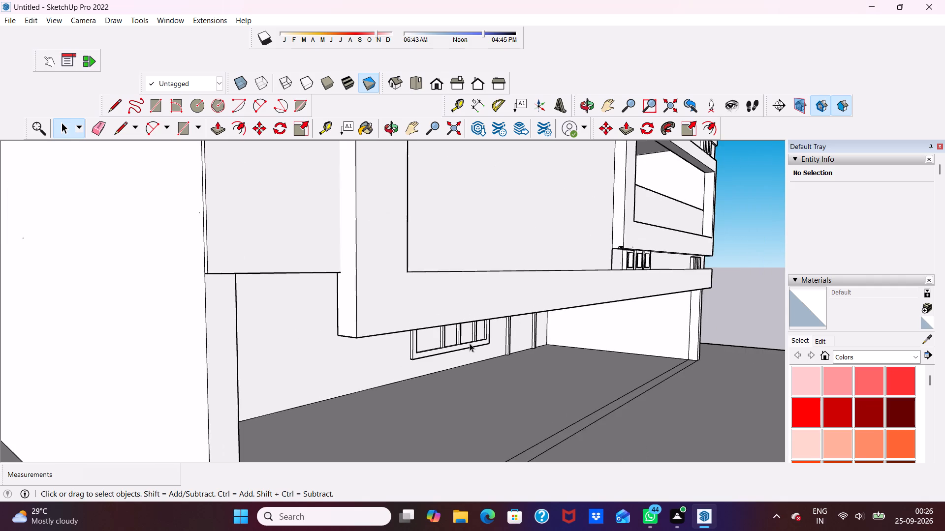
{"action": "scroll", "coordinate": [444, 312], "scroll_direction": "down", "scroll_amount": 6}
{"action": "middle_click_drag", "start_coordinate": [514, 309], "coordinate": [389, 329]}
{"action": "scroll", "coordinate": [389, 329], "scroll_direction": "up", "scroll_amount": 2}
{"action": "scroll", "coordinate": [389, 329], "scroll_direction": "down", "scroll_amount": 3}
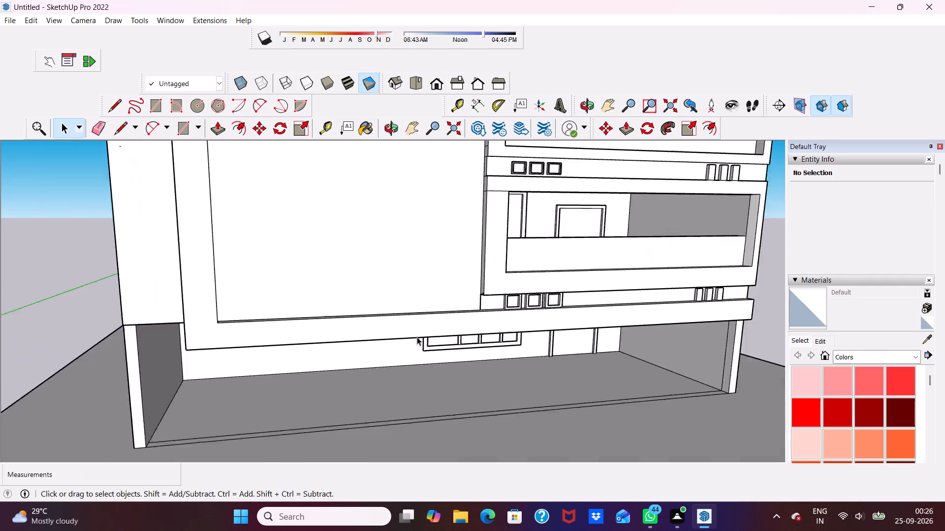
{"action": "scroll", "coordinate": [417, 337], "scroll_direction": "down", "scroll_amount": 13}
{"action": "middle_click_drag", "start_coordinate": [426, 372], "coordinate": [381, 314]}
{"action": "scroll", "coordinate": [403, 341], "scroll_direction": "up", "scroll_amount": 4}
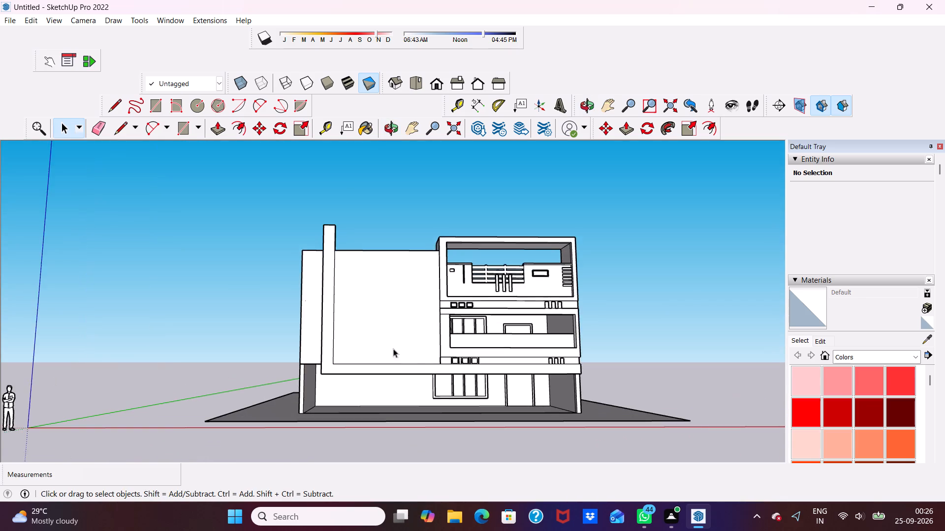
{"action": "scroll", "coordinate": [417, 360], "scroll_direction": "up", "scroll_amount": 5}
{"action": "scroll", "coordinate": [422, 351], "scroll_direction": "down", "scroll_amount": 4}
{"action": "middle_click_drag", "start_coordinate": [426, 327], "coordinate": [366, 417]}
{"action": "scroll", "coordinate": [353, 366], "scroll_direction": "up", "scroll_amount": 5}
{"action": "scroll", "coordinate": [353, 366], "scroll_direction": "down", "scroll_amount": 3}
{"action": "scroll", "coordinate": [412, 359], "scroll_direction": "up", "scroll_amount": 3}
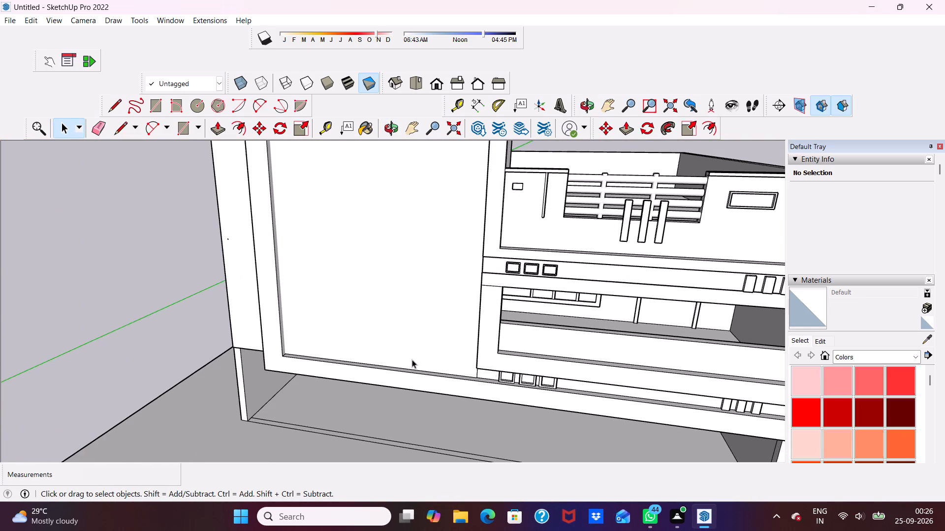
{"action": "scroll", "coordinate": [412, 359], "scroll_direction": "down", "scroll_amount": 4}
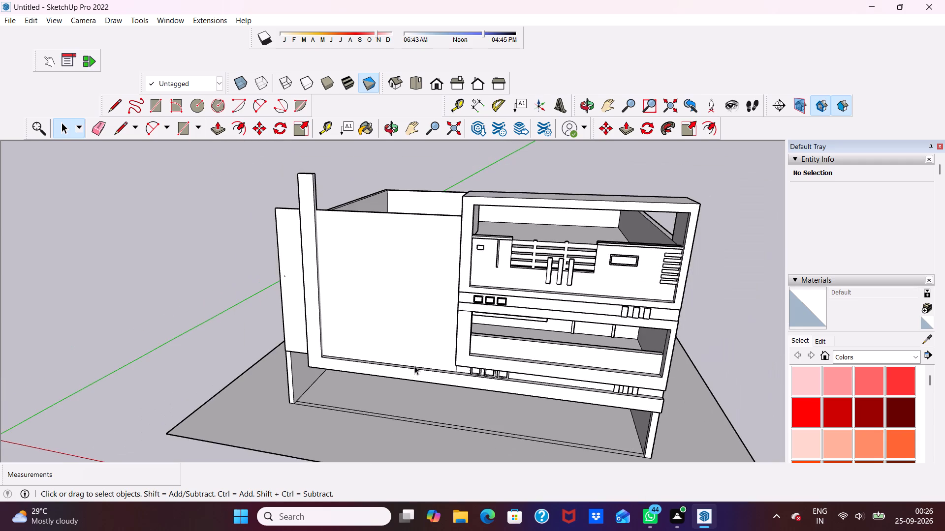
{"action": "scroll", "coordinate": [391, 356], "scroll_direction": "down", "scroll_amount": 5}
Erase the four leftover seam lines on the side face of the upper framed box, beside the plain wall's top.
{"action": "middle_click_drag", "start_coordinate": [347, 336], "coordinate": [377, 340]}
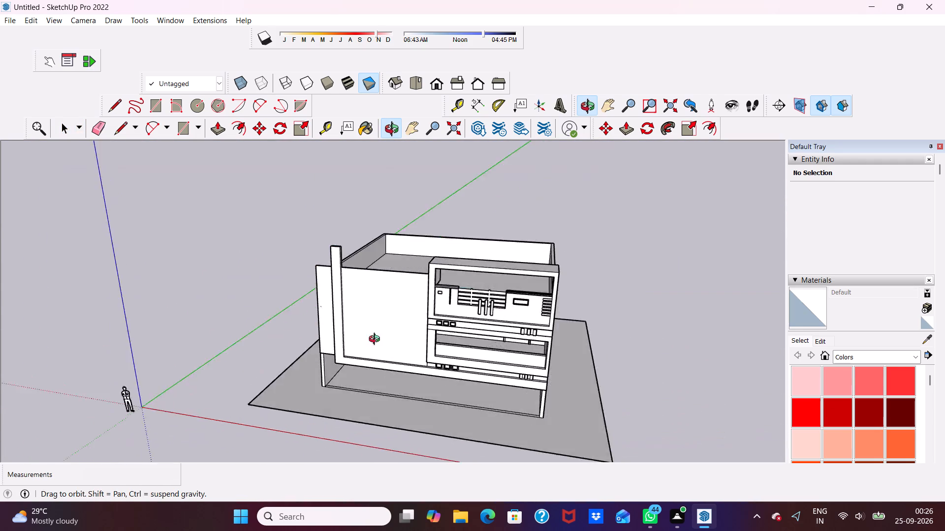
{"action": "middle_click_drag", "start_coordinate": [377, 340], "coordinate": [568, 377]}
{"action": "scroll", "coordinate": [397, 245], "scroll_direction": "up", "scroll_amount": 14}
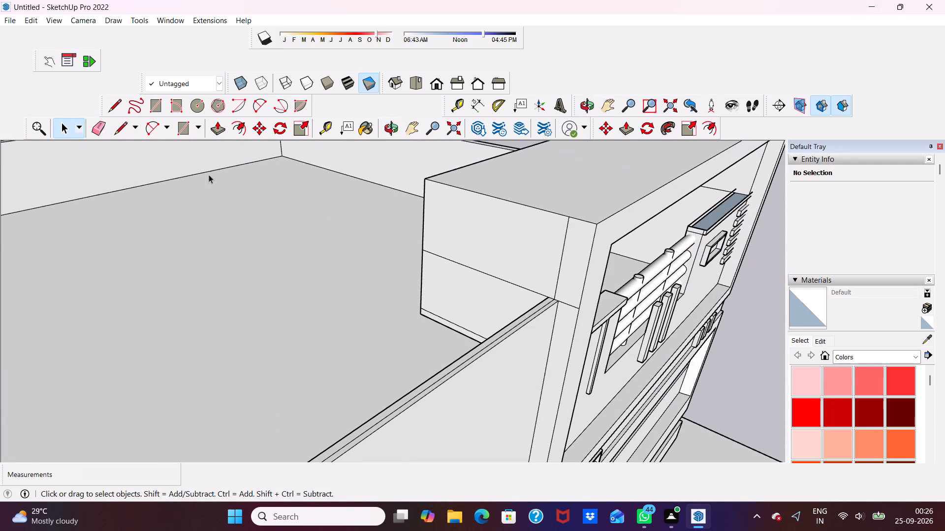
{"action": "left_click", "coordinate": [95, 127]}
{"action": "scroll", "coordinate": [471, 220], "scroll_direction": "up", "scroll_amount": 2}
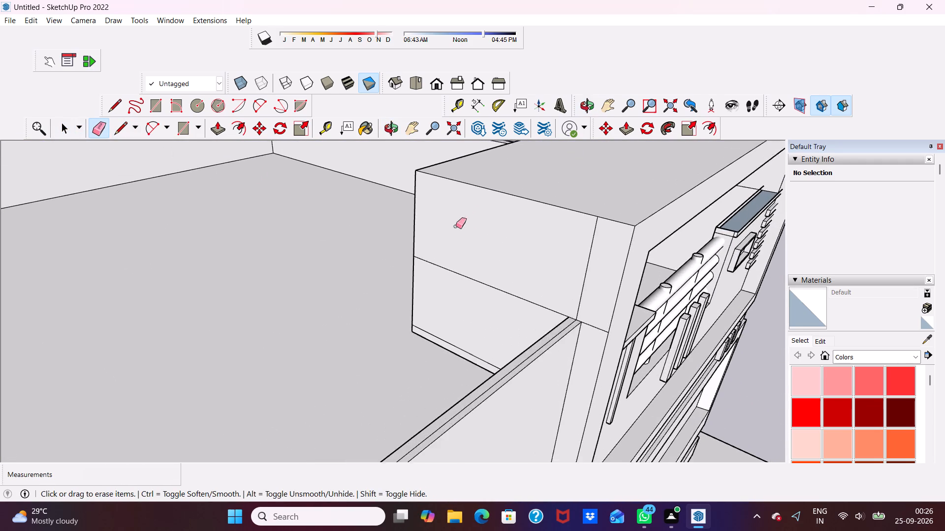
{"action": "scroll", "coordinate": [456, 226], "scroll_direction": "up", "scroll_amount": 1}
{"action": "left_click", "coordinate": [468, 280]}
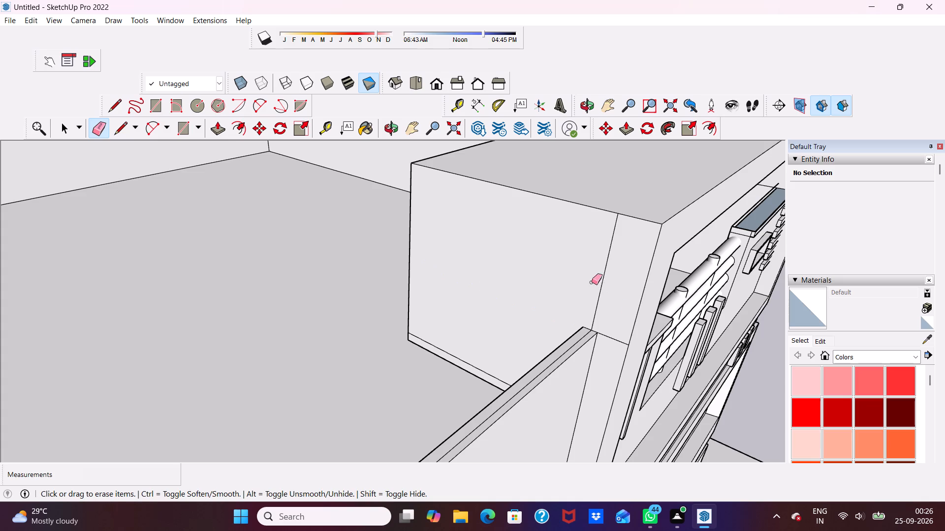
{"action": "left_click", "coordinate": [603, 279]}
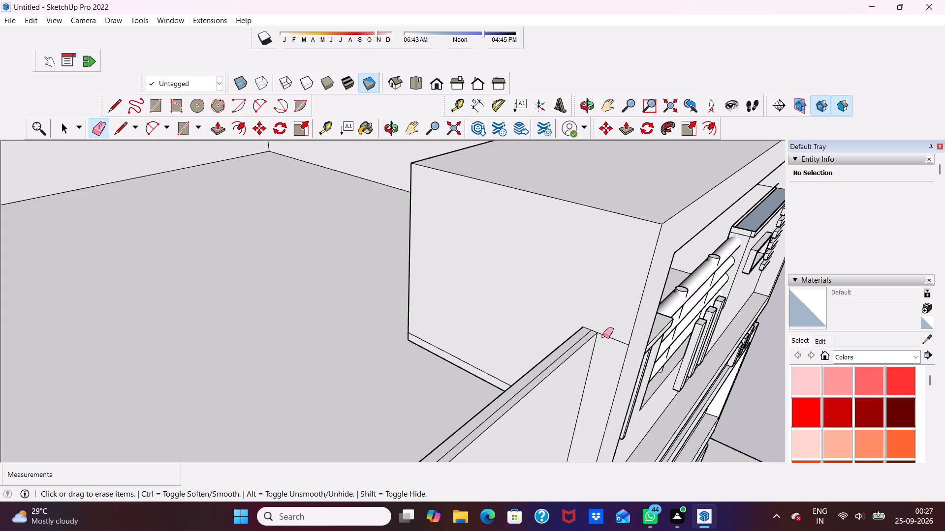
{"action": "left_click", "coordinate": [604, 334]}
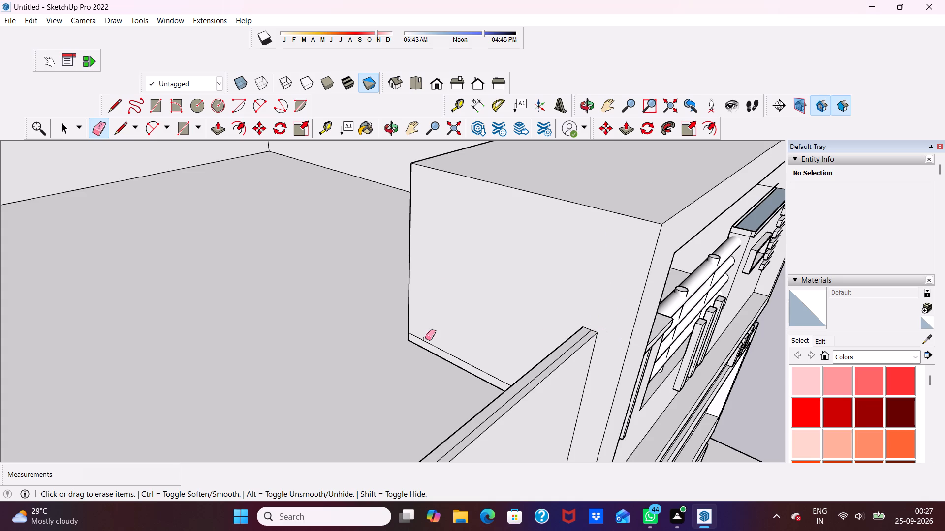
{"action": "left_click", "coordinate": [433, 344]}
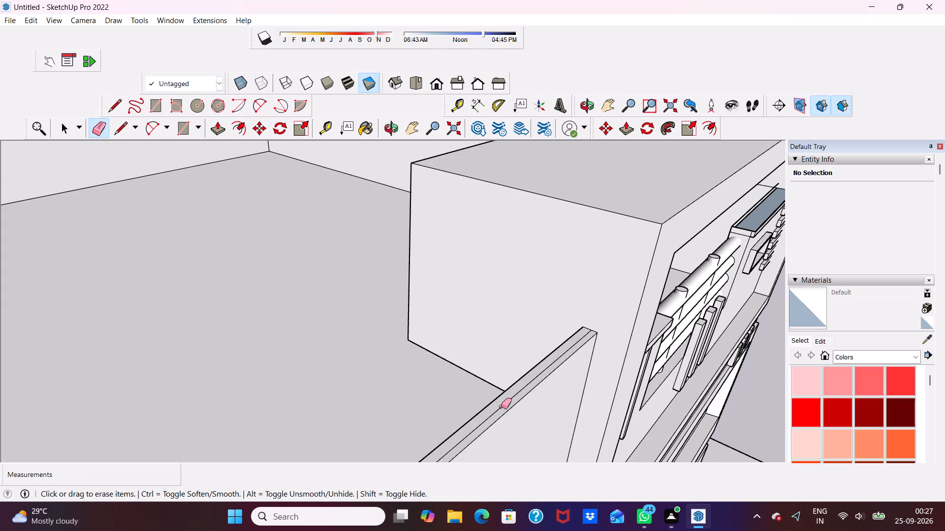
Erase the lengthwise line running along the plain wall's narrow top face.
{"action": "scroll", "coordinate": [502, 404], "scroll_direction": "up", "scroll_amount": 2}
{"action": "left_click", "coordinate": [511, 399]}
Examine the plain wall's top, the upper framed box and the roof parapet from the front.
{"action": "scroll", "coordinate": [504, 387], "scroll_direction": "down", "scroll_amount": 10}
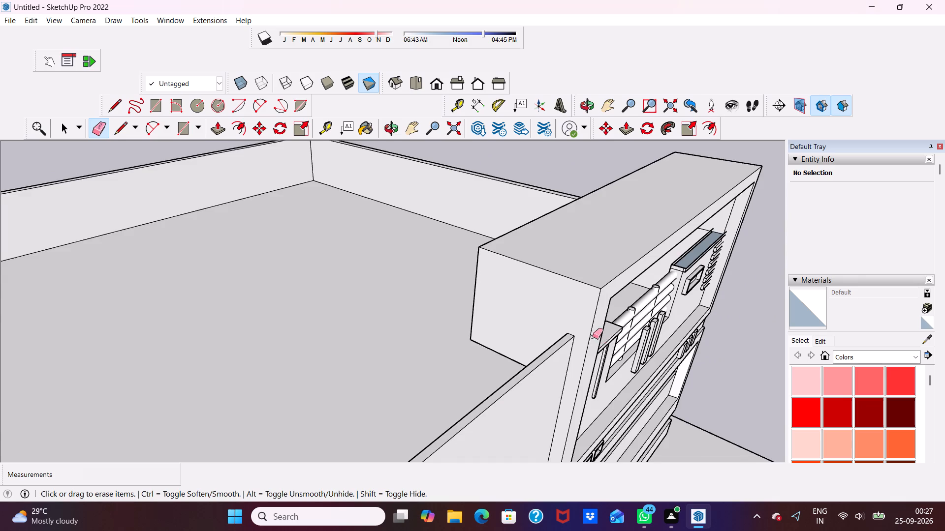
{"action": "scroll", "coordinate": [593, 337], "scroll_direction": "down", "scroll_amount": 3}
{"action": "scroll", "coordinate": [571, 330], "scroll_direction": "up", "scroll_amount": 1}
{"action": "scroll", "coordinate": [571, 330], "scroll_direction": "down", "scroll_amount": 8}
{"action": "middle_click_drag", "start_coordinate": [558, 337], "coordinate": [365, 211]}
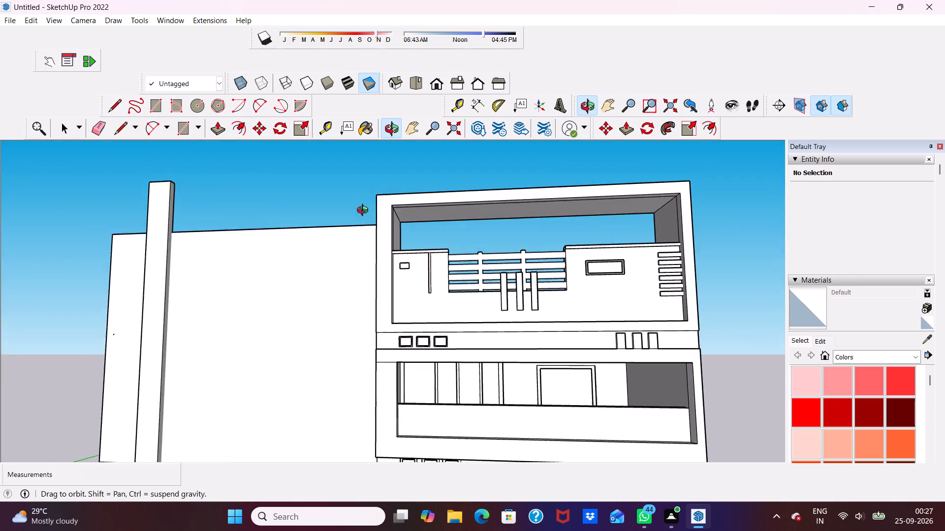
{"action": "middle_click_drag", "start_coordinate": [365, 211], "coordinate": [486, 270]}
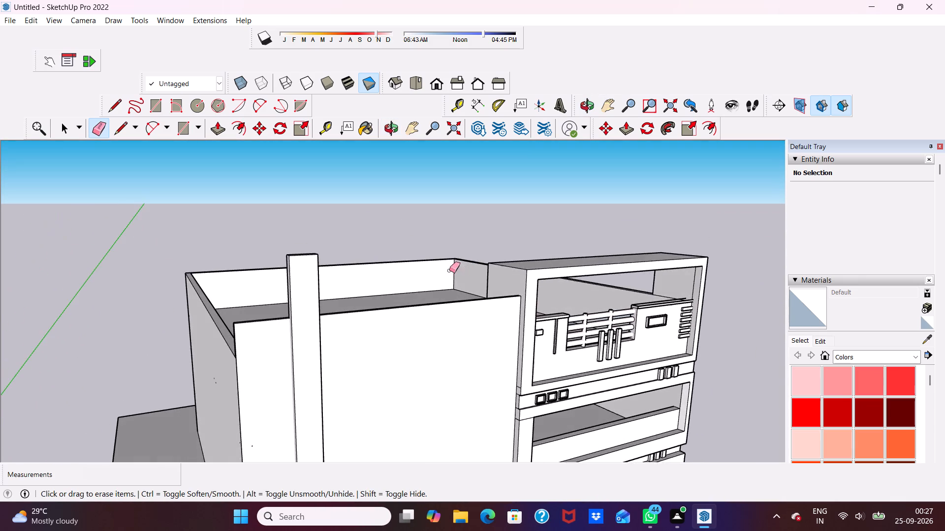
{"action": "scroll", "coordinate": [421, 284], "scroll_direction": "down", "scroll_amount": 3}
{"action": "key", "text": "space"}
{"action": "scroll", "coordinate": [421, 284], "scroll_direction": "up", "scroll_amount": 1}
{"action": "scroll", "coordinate": [417, 299], "scroll_direction": "down", "scroll_amount": 4}
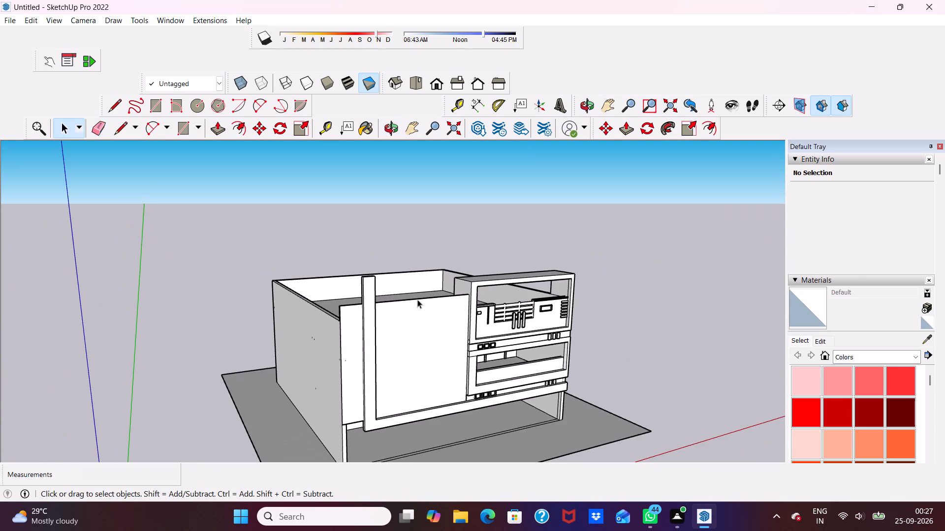
Push/Pull the plain wall's narrow top face upward by about 7' 5 7/16", above the upper framed box.
{"action": "middle_click_drag", "start_coordinate": [417, 299], "coordinate": [314, 386]}
{"action": "scroll", "coordinate": [314, 386], "scroll_direction": "up", "scroll_amount": 4}
{"action": "scroll", "coordinate": [395, 317], "scroll_direction": "up", "scroll_amount": 4}
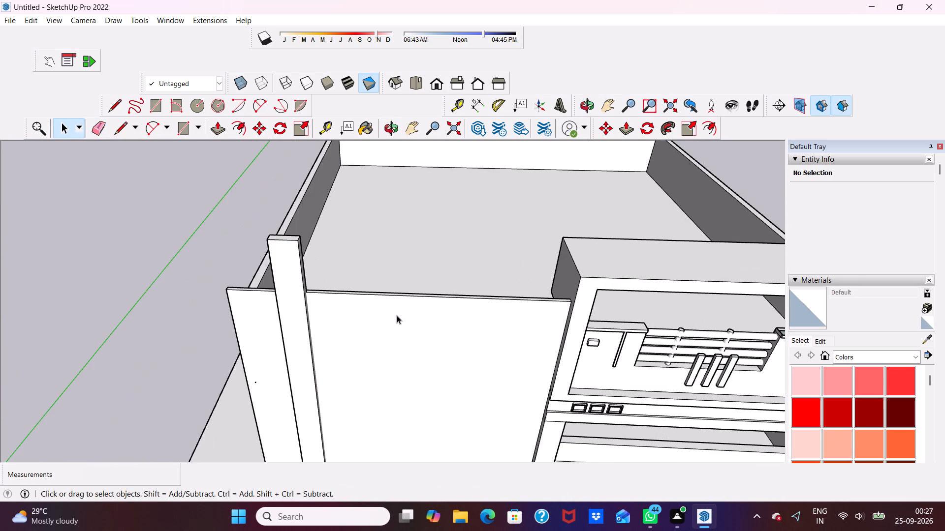
{"action": "scroll", "coordinate": [400, 305], "scroll_direction": "up", "scroll_amount": 4}
{"action": "scroll", "coordinate": [394, 283], "scroll_direction": "down", "scroll_amount": 3}
{"action": "scroll", "coordinate": [393, 290], "scroll_direction": "up", "scroll_amount": 6}
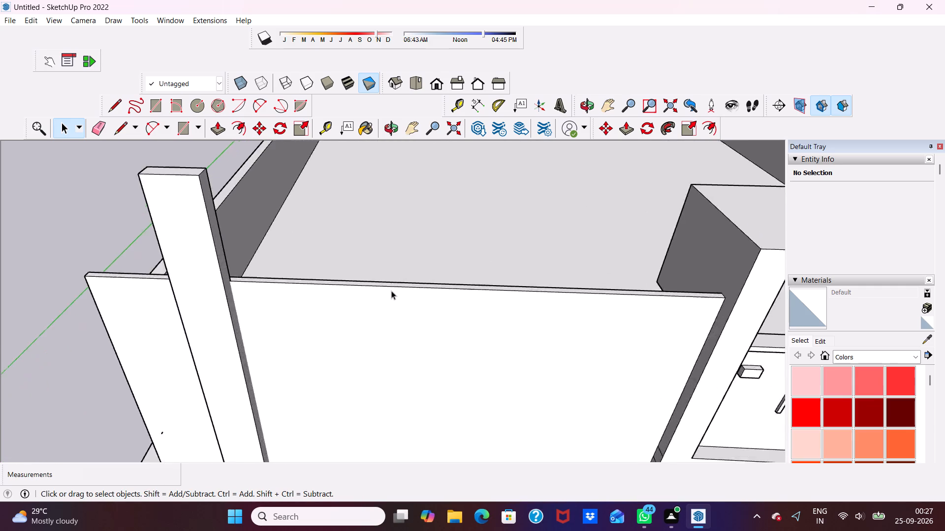
{"action": "scroll", "coordinate": [391, 291], "scroll_direction": "up", "scroll_amount": 2}
{"action": "scroll", "coordinate": [391, 291], "scroll_direction": "down", "scroll_amount": 3}
{"action": "middle_click_drag", "start_coordinate": [391, 291], "coordinate": [349, 314]}
{"action": "scroll", "coordinate": [349, 314], "scroll_direction": "up", "scroll_amount": 1}
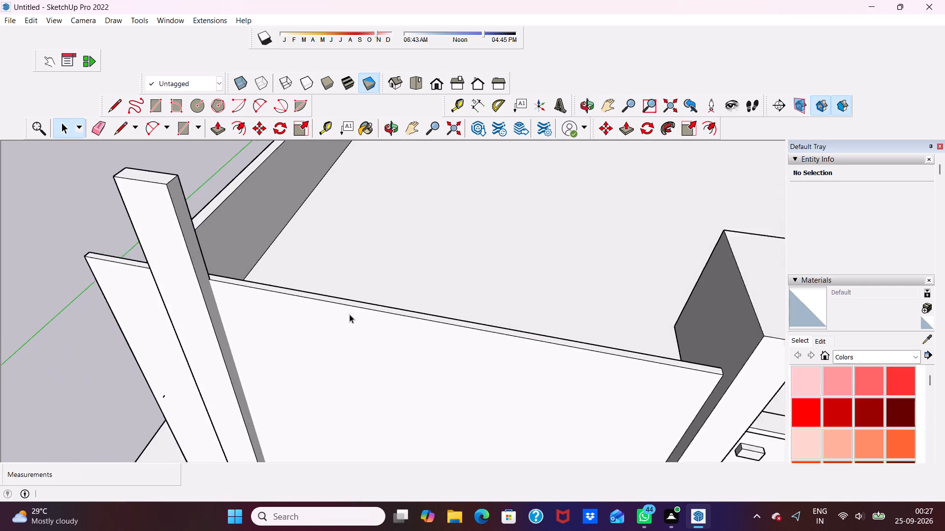
{"action": "scroll", "coordinate": [349, 314], "scroll_direction": "up", "scroll_amount": 2}
{"action": "left_click", "coordinate": [354, 298]}
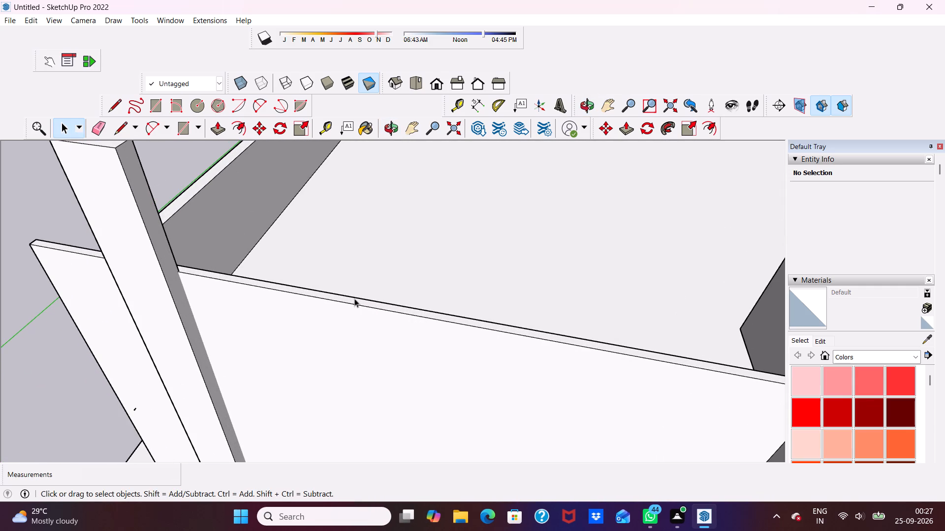
{"action": "middle_click_drag", "start_coordinate": [354, 299], "coordinate": [285, 341]}
{"action": "scroll", "coordinate": [285, 341], "scroll_direction": "up", "scroll_amount": 4}
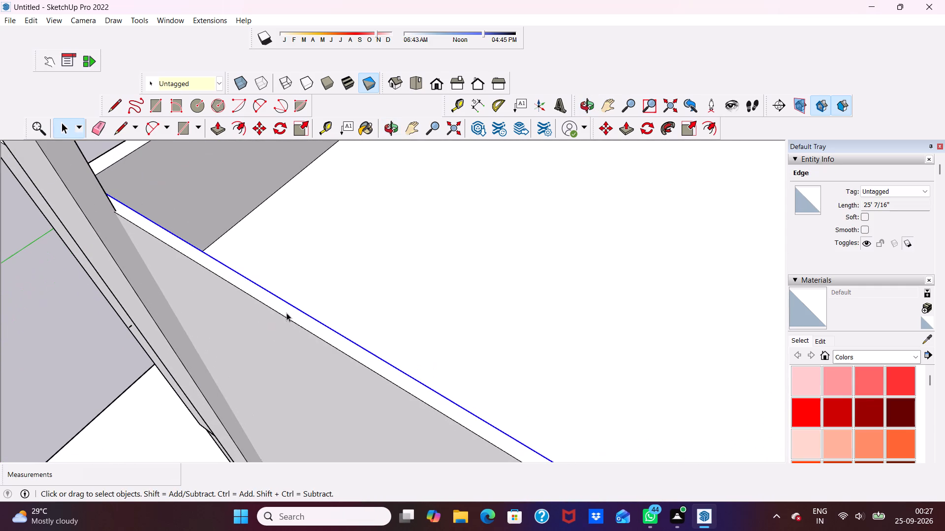
{"action": "left_click", "coordinate": [286, 313]}
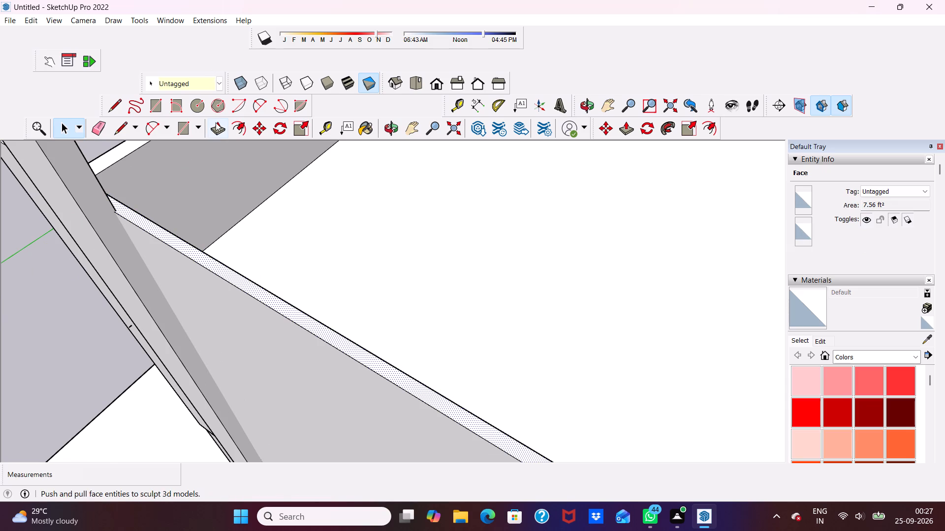
{"action": "left_click", "coordinate": [216, 122]}
{"action": "left_click", "coordinate": [210, 254]}
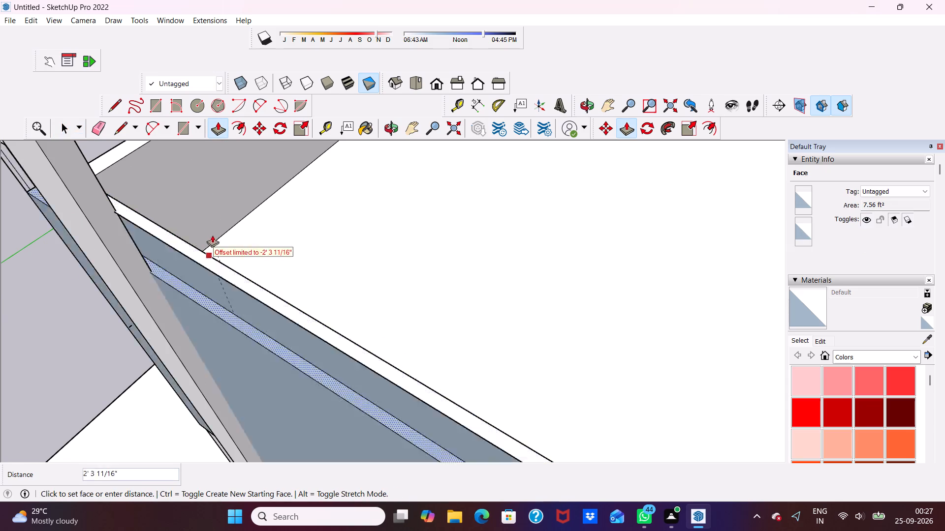
{"action": "scroll", "coordinate": [213, 197], "scroll_direction": "down", "scroll_amount": 8}
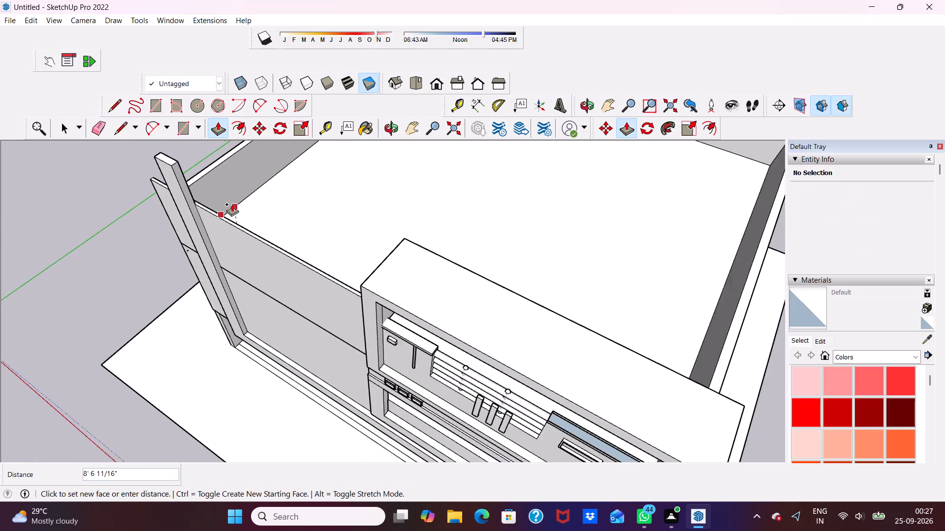
{"action": "scroll", "coordinate": [232, 204], "scroll_direction": "down", "scroll_amount": 6}
{"action": "middle_click_drag", "start_coordinate": [233, 212], "coordinate": [244, 190]}
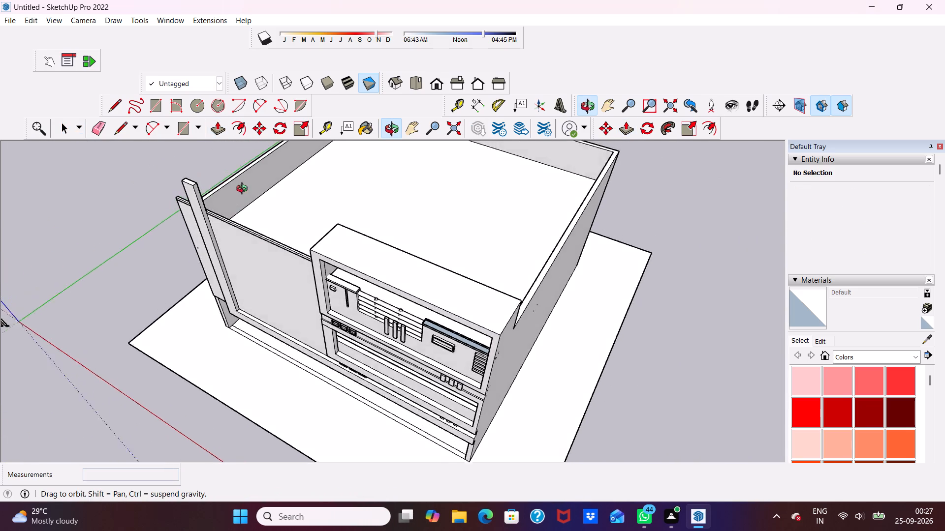
{"action": "middle_click_drag", "start_coordinate": [244, 190], "coordinate": [250, 165]}
{"action": "scroll", "coordinate": [279, 205], "scroll_direction": "up", "scroll_amount": 4}
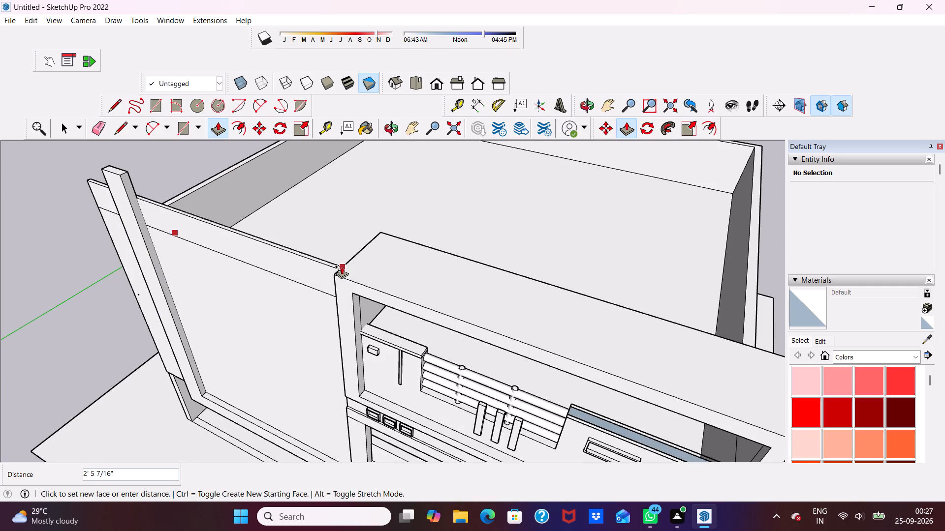
{"action": "scroll", "coordinate": [346, 219], "scroll_direction": "down", "scroll_amount": 3}
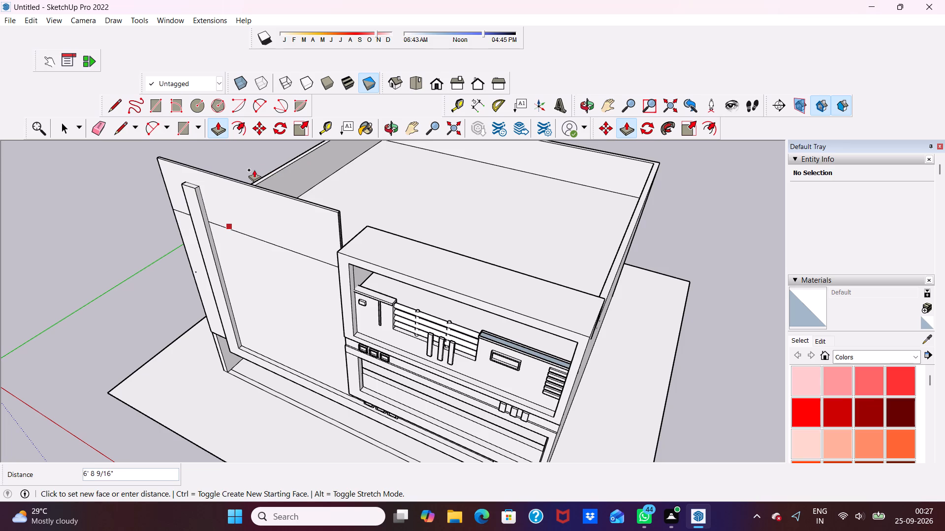
{"action": "left_click", "coordinate": [253, 163]}
Erase the horizontal seam line across the plain wall's front face where the raised part begins.
{"action": "scroll", "coordinate": [252, 204], "scroll_direction": "down", "scroll_amount": 2}
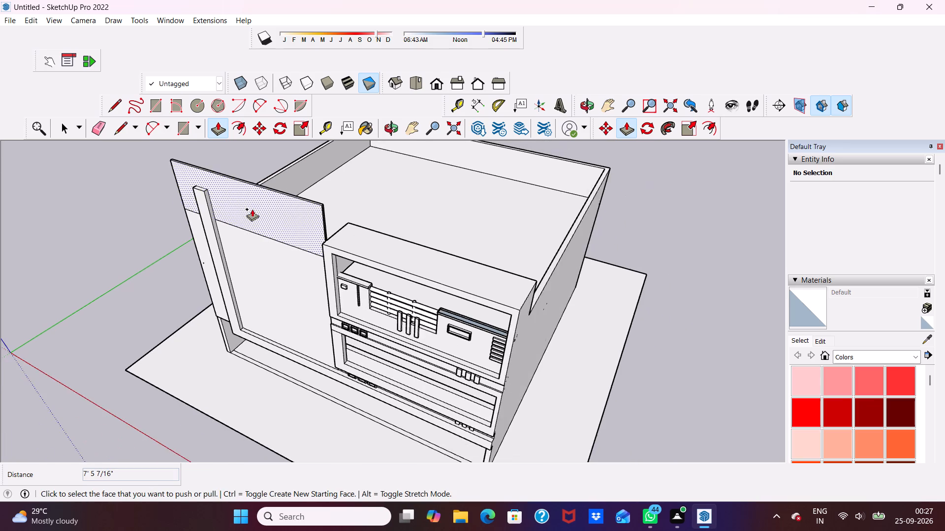
{"action": "middle_click_drag", "start_coordinate": [252, 209], "coordinate": [325, 123]}
{"action": "scroll", "coordinate": [325, 200], "scroll_direction": "up", "scroll_amount": 5}
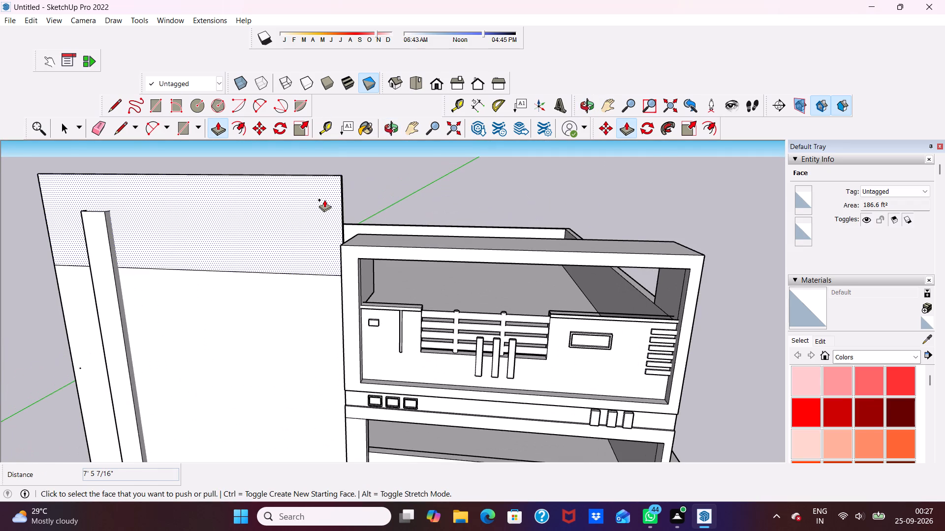
{"action": "left_click", "coordinate": [251, 230]}
{"action": "key", "text": "space"}
{"action": "scroll", "coordinate": [253, 225], "scroll_direction": "up", "scroll_amount": 1}
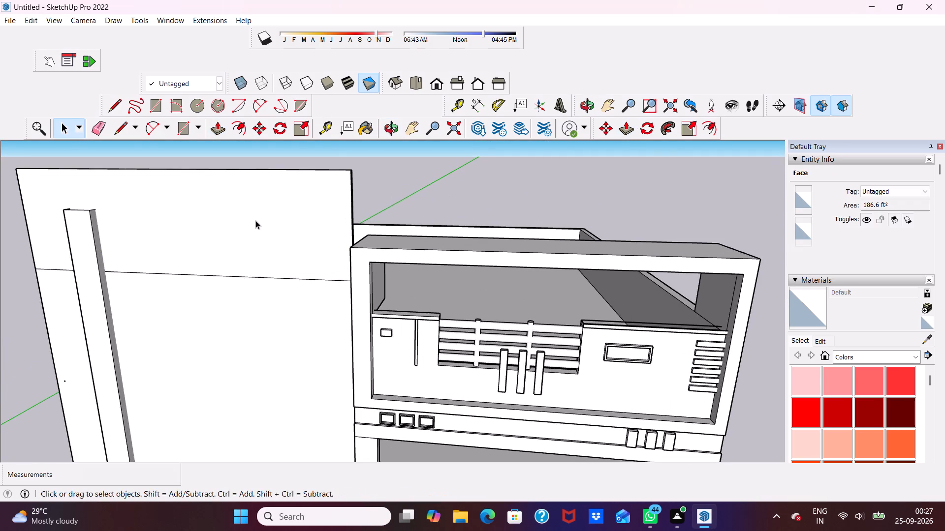
{"action": "scroll", "coordinate": [240, 235], "scroll_direction": "down", "scroll_amount": 2}
{"action": "left_click", "coordinate": [104, 123]}
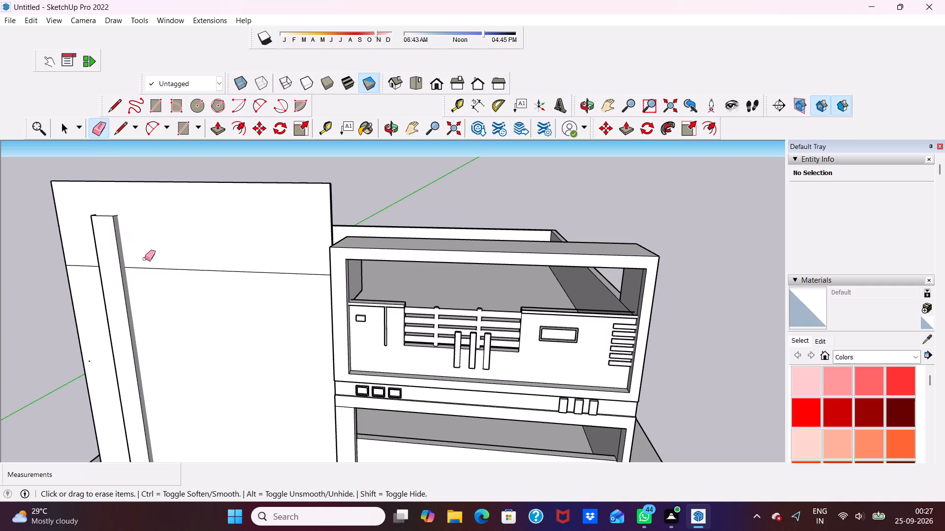
{"action": "left_click", "coordinate": [144, 267]}
{"action": "key", "text": "space"}
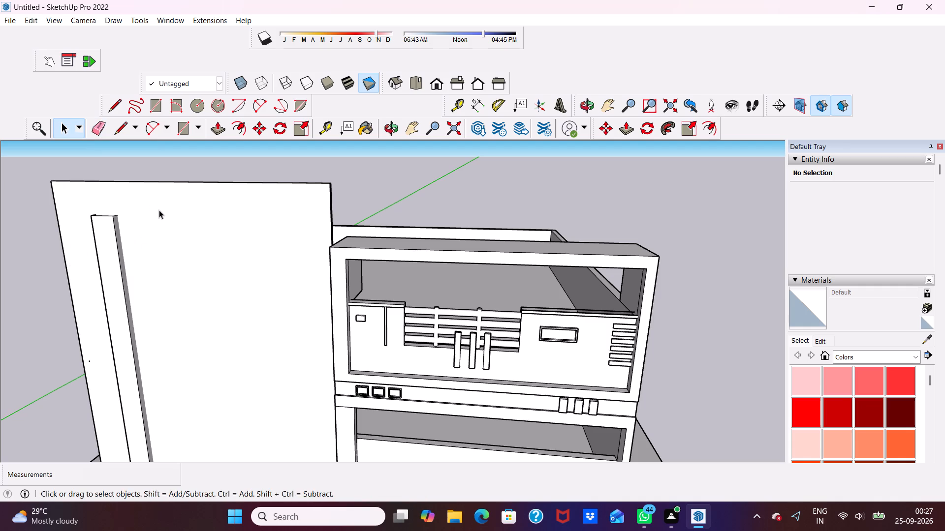
Draw a 7 1/2" line across the upper framed box's narrow side face, a short way below its top corner.
{"action": "middle_click_drag", "start_coordinate": [159, 210], "coordinate": [98, 243]}
{"action": "scroll", "coordinate": [146, 230], "scroll_direction": "up", "scroll_amount": 4}
{"action": "scroll", "coordinate": [118, 129], "scroll_direction": "up", "scroll_amount": 1}
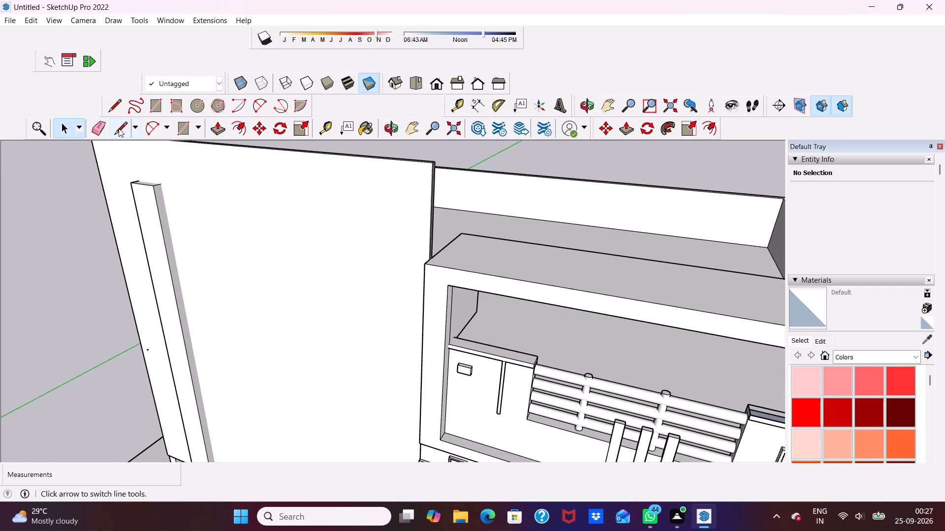
{"action": "left_click", "coordinate": [119, 128]}
{"action": "scroll", "coordinate": [142, 246], "scroll_direction": "up", "scroll_amount": 2}
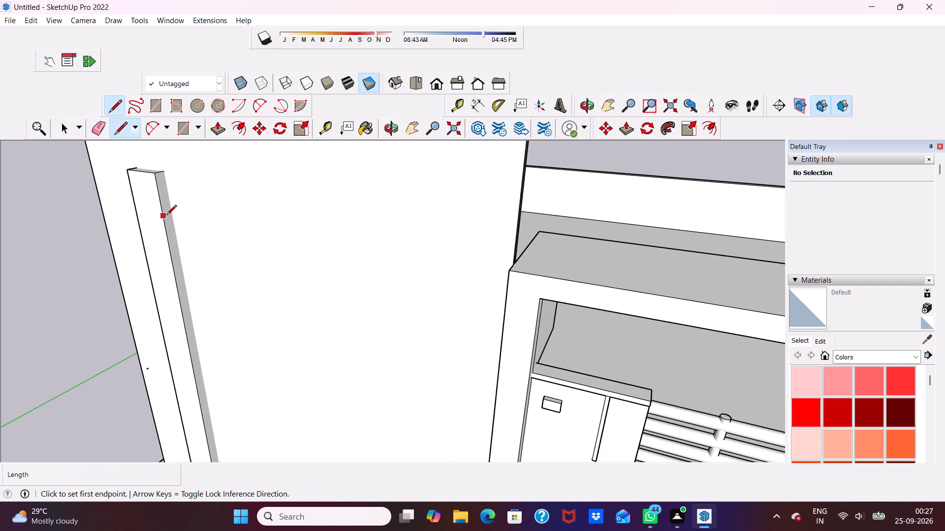
{"action": "scroll", "coordinate": [167, 217], "scroll_direction": "down", "scroll_amount": 3}
{"action": "scroll", "coordinate": [366, 274], "scroll_direction": "down", "scroll_amount": 2}
{"action": "middle_click_drag", "start_coordinate": [366, 274], "coordinate": [508, 242]}
{"action": "scroll", "coordinate": [275, 205], "scroll_direction": "up", "scroll_amount": 1}
{"action": "key", "text": "space"}
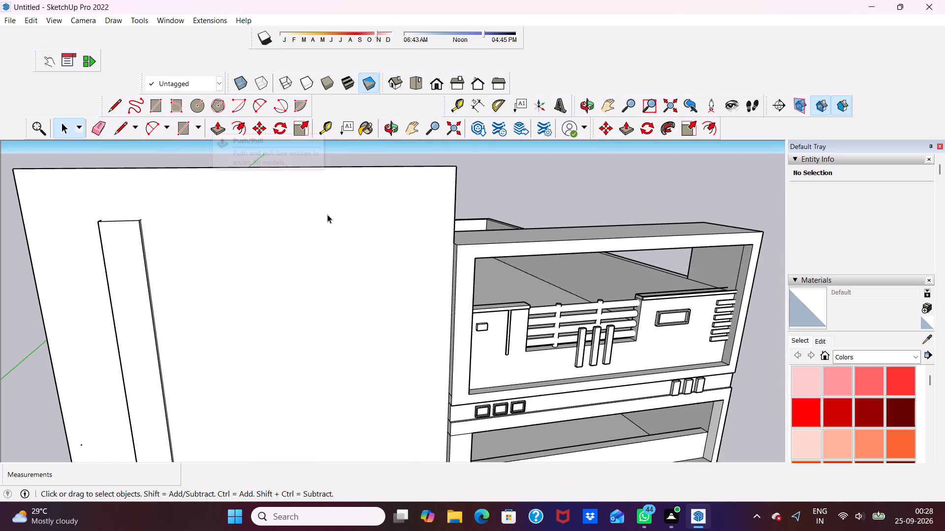
{"action": "middle_click_drag", "start_coordinate": [327, 214], "coordinate": [470, 217]}
{"action": "scroll", "coordinate": [494, 229], "scroll_direction": "up", "scroll_amount": 10}
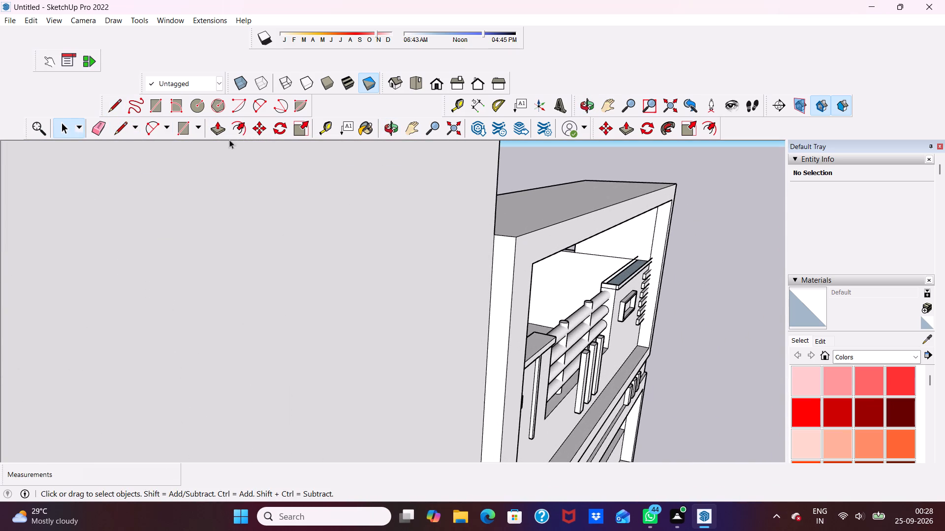
{"action": "left_click", "coordinate": [117, 127]}
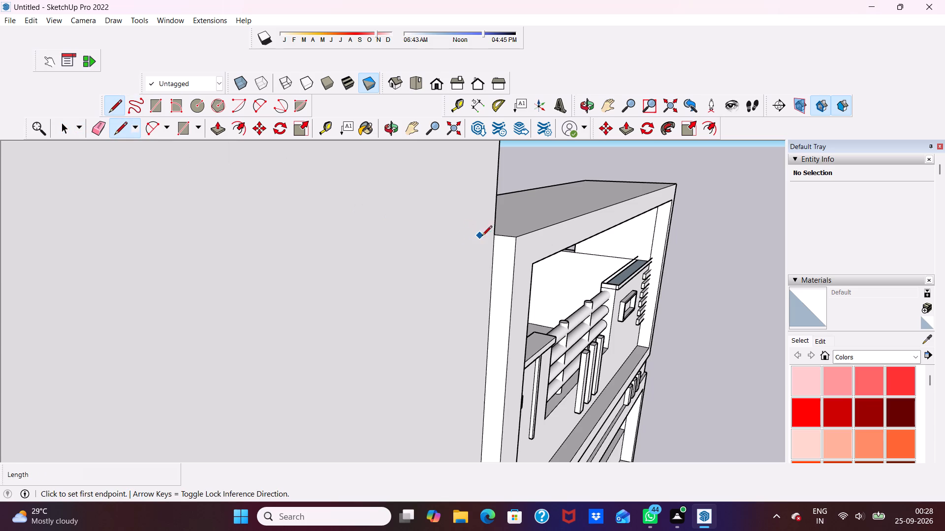
{"action": "left_click", "coordinate": [510, 293]}
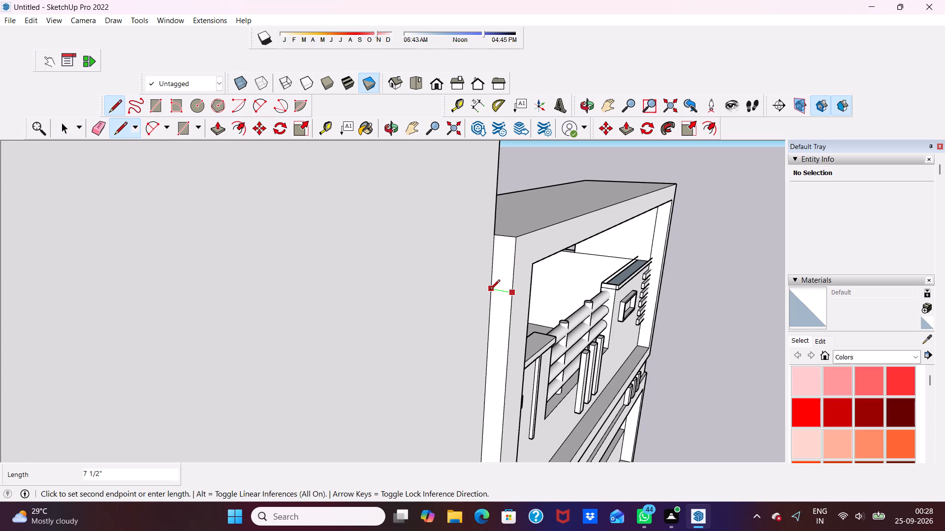
{"action": "left_click", "coordinate": [490, 291]}
{"action": "key", "text": "space"}
Push/Pull the small top section of the framed box's side face 19' 1 13/16" across the plain wall to the vertical strip.
{"action": "left_click", "coordinate": [504, 265]}
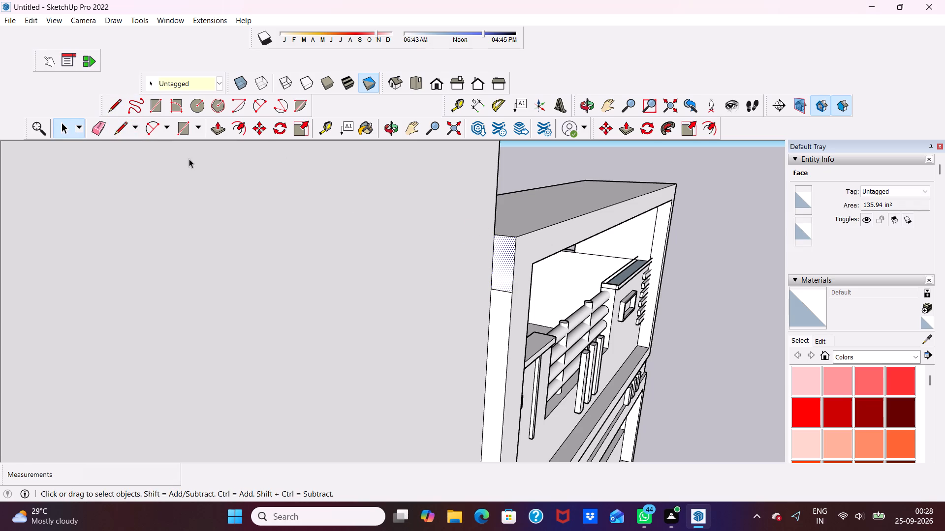
{"action": "left_click", "coordinate": [215, 125]}
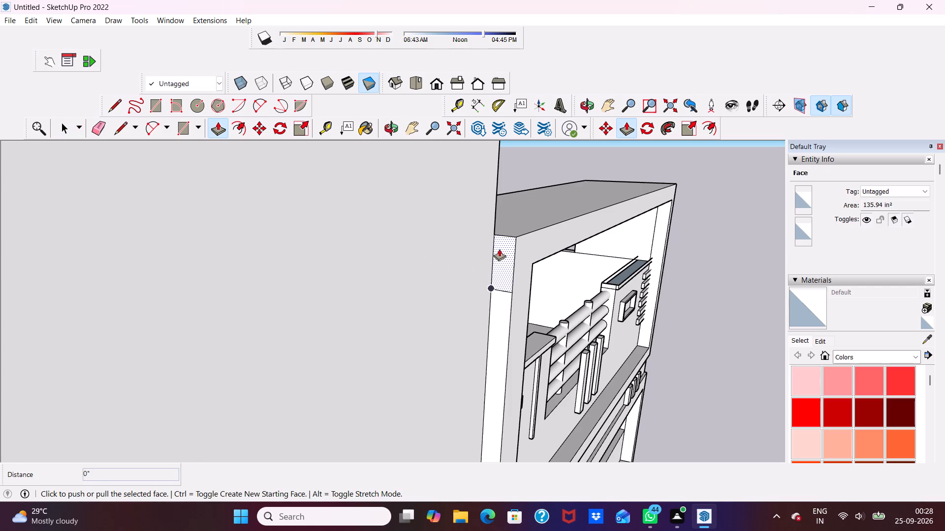
{"action": "left_click", "coordinate": [499, 249]}
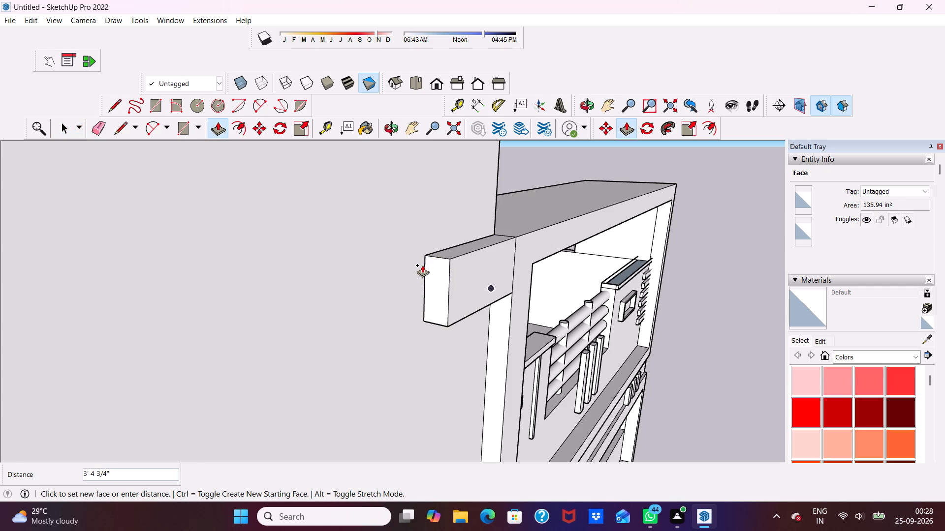
{"action": "scroll", "coordinate": [422, 265], "scroll_direction": "down", "scroll_amount": 4}
{"action": "scroll", "coordinate": [377, 239], "scroll_direction": "down", "scroll_amount": 9}
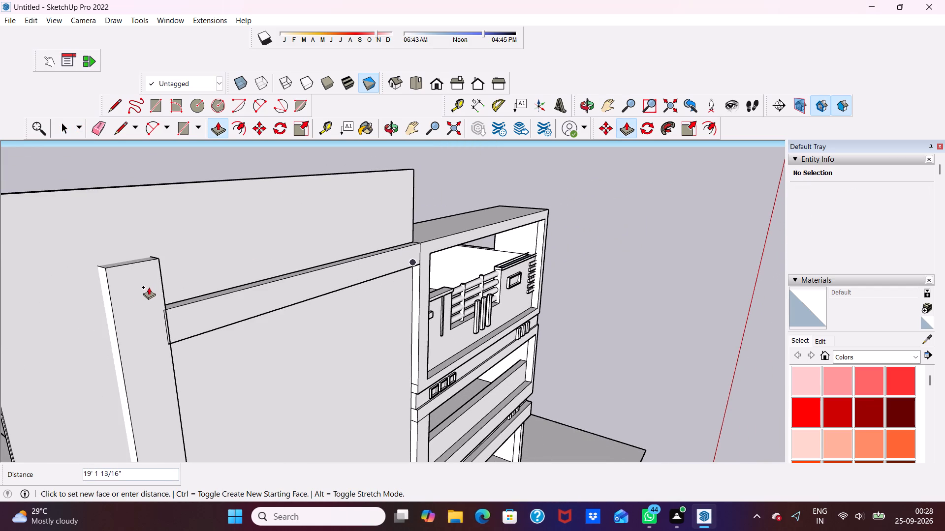
{"action": "left_click", "coordinate": [149, 287]}
Push the vertical strip's top face down 2' 1 15/16" to align with the top of the horizontal beam.
{"action": "scroll", "coordinate": [149, 287], "scroll_direction": "down", "scroll_amount": 4}
{"action": "middle_click_drag", "start_coordinate": [225, 303], "coordinate": [3, 346]}
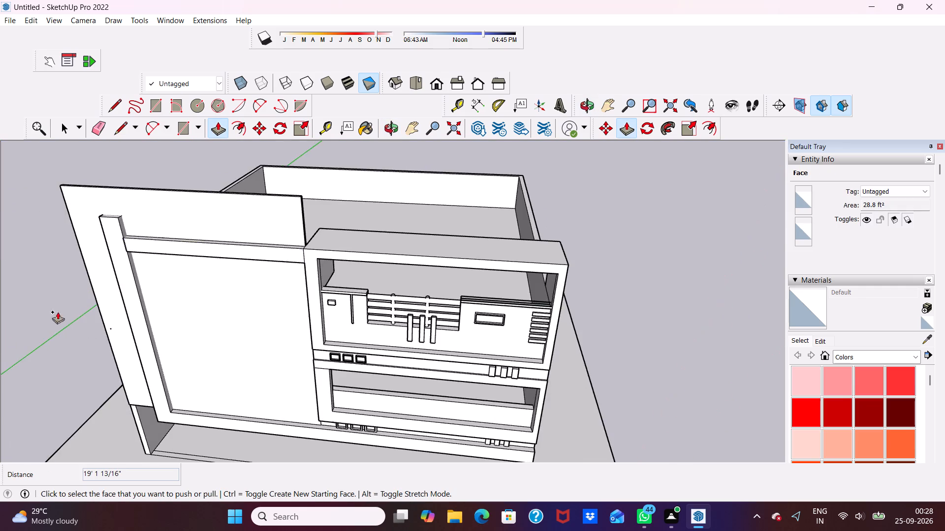
{"action": "scroll", "coordinate": [97, 250], "scroll_direction": "up", "scroll_amount": 8}
{"action": "scroll", "coordinate": [110, 187], "scroll_direction": "up", "scroll_amount": 9}
{"action": "key", "text": "space"}
{"action": "left_click", "coordinate": [122, 199]}
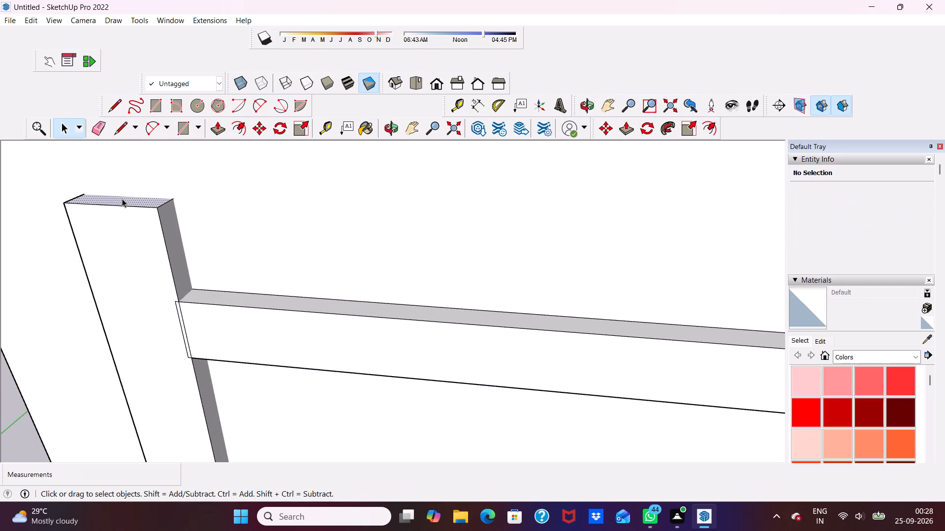
{"action": "left_click", "coordinate": [218, 125]}
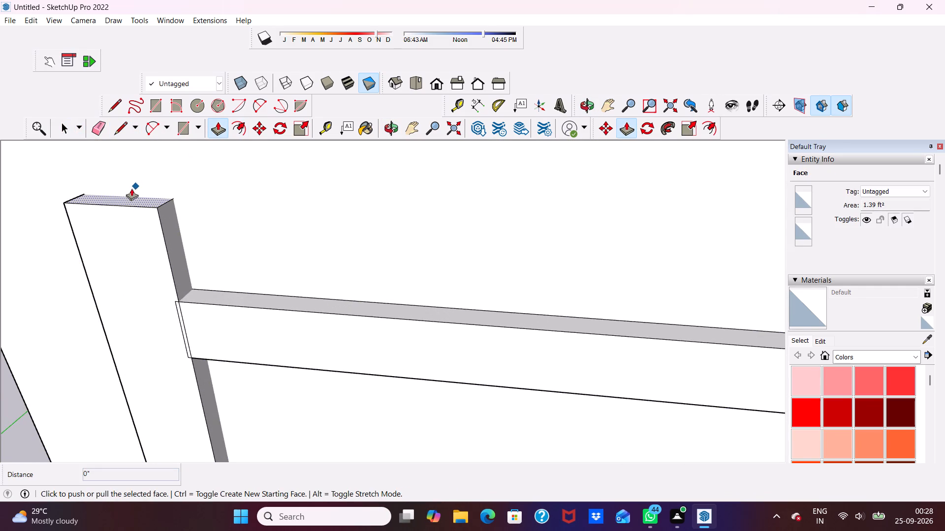
{"action": "left_click_drag", "start_coordinate": [120, 196], "coordinate": [126, 259]}
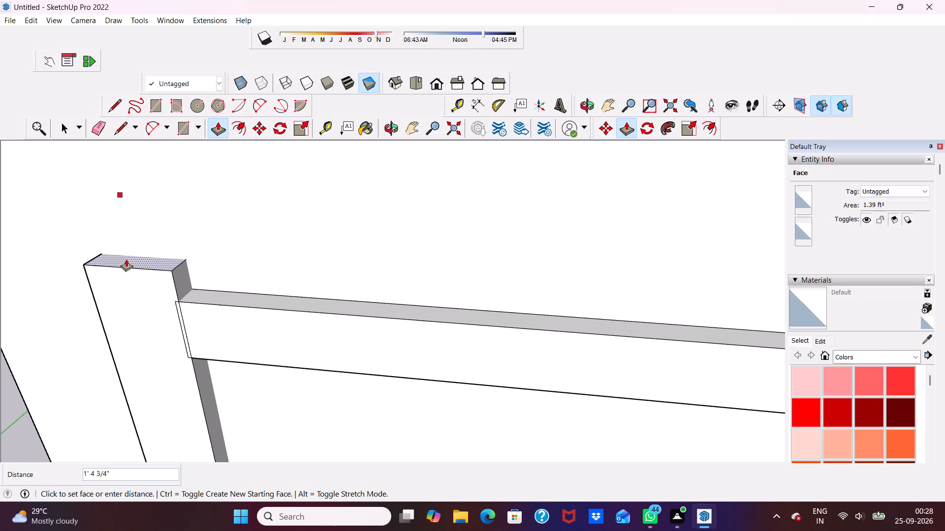
{"action": "left_click_drag", "start_coordinate": [126, 259], "coordinate": [141, 289]}
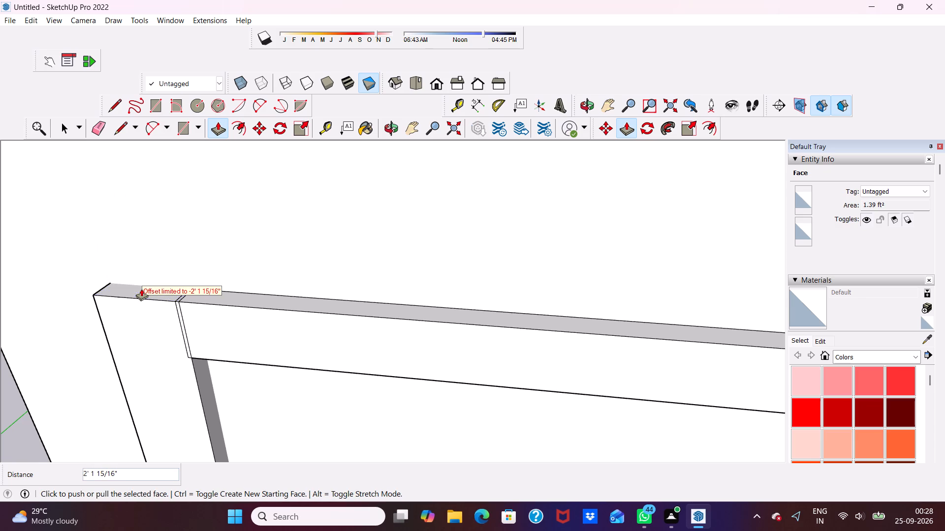
{"action": "scroll", "coordinate": [152, 270], "scroll_direction": "down", "scroll_amount": 1}
{"action": "key", "text": "space"}
{"action": "key", "text": "space"}
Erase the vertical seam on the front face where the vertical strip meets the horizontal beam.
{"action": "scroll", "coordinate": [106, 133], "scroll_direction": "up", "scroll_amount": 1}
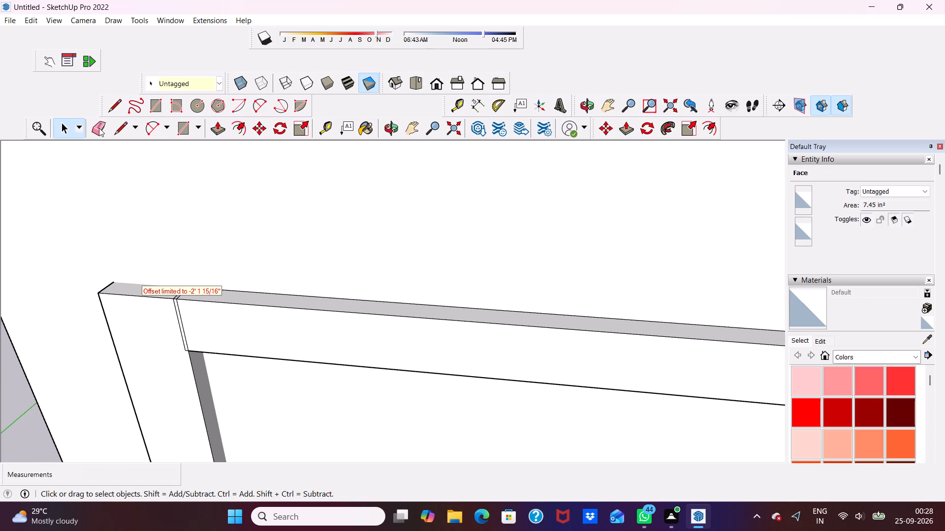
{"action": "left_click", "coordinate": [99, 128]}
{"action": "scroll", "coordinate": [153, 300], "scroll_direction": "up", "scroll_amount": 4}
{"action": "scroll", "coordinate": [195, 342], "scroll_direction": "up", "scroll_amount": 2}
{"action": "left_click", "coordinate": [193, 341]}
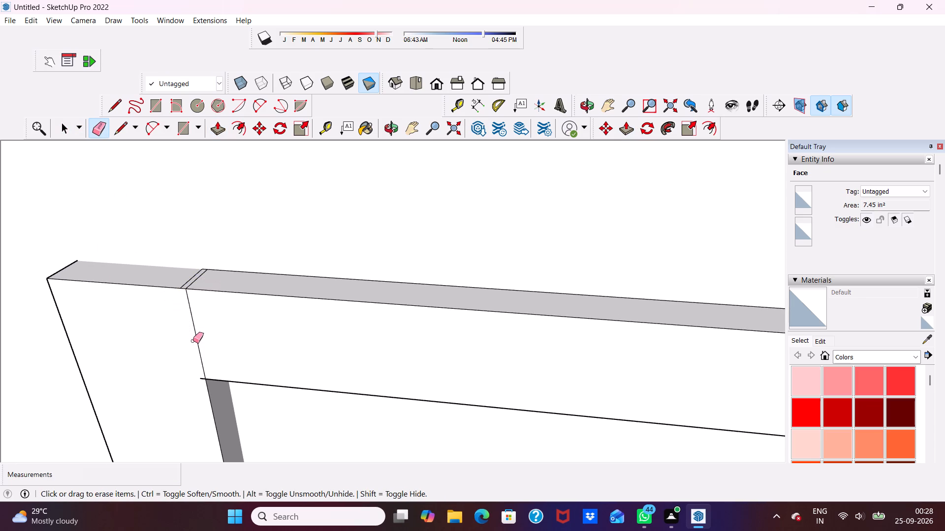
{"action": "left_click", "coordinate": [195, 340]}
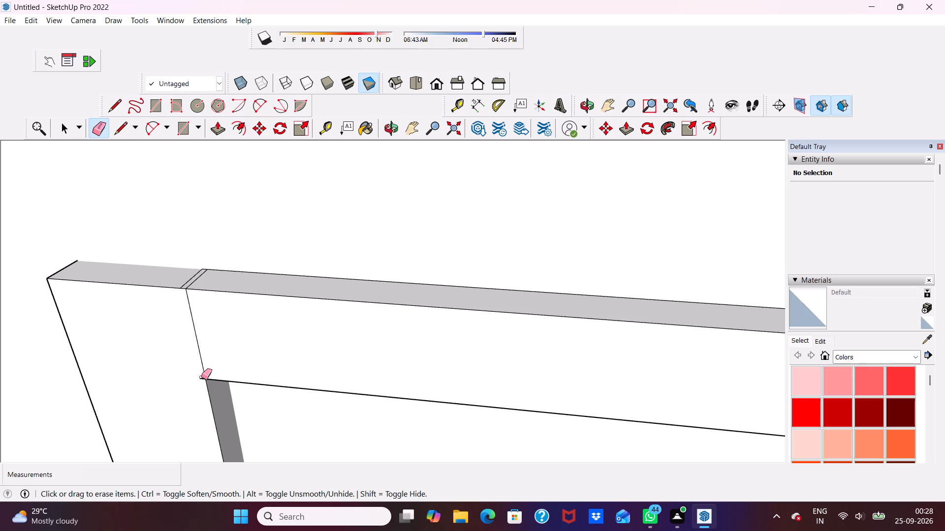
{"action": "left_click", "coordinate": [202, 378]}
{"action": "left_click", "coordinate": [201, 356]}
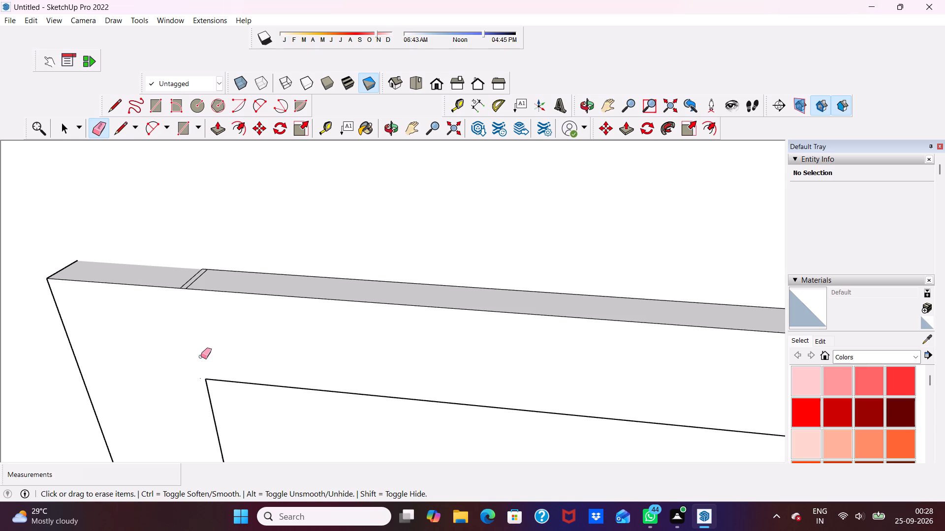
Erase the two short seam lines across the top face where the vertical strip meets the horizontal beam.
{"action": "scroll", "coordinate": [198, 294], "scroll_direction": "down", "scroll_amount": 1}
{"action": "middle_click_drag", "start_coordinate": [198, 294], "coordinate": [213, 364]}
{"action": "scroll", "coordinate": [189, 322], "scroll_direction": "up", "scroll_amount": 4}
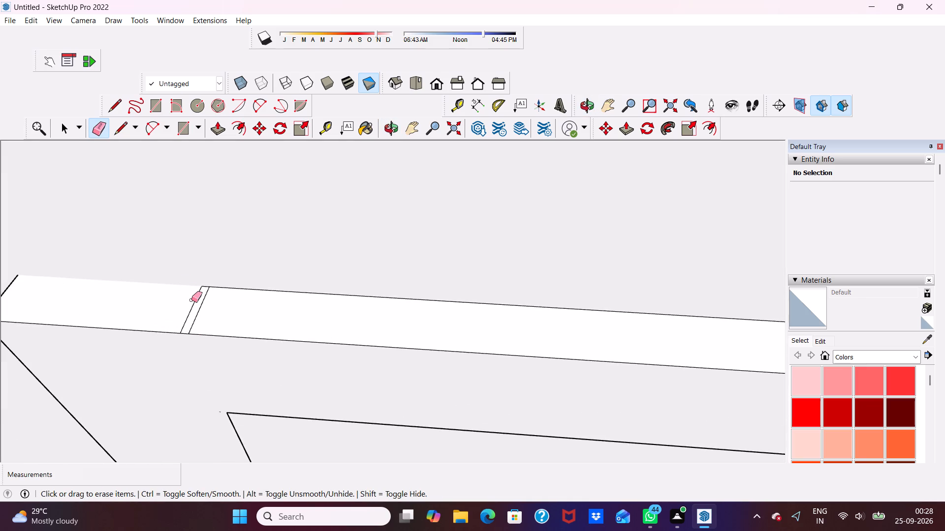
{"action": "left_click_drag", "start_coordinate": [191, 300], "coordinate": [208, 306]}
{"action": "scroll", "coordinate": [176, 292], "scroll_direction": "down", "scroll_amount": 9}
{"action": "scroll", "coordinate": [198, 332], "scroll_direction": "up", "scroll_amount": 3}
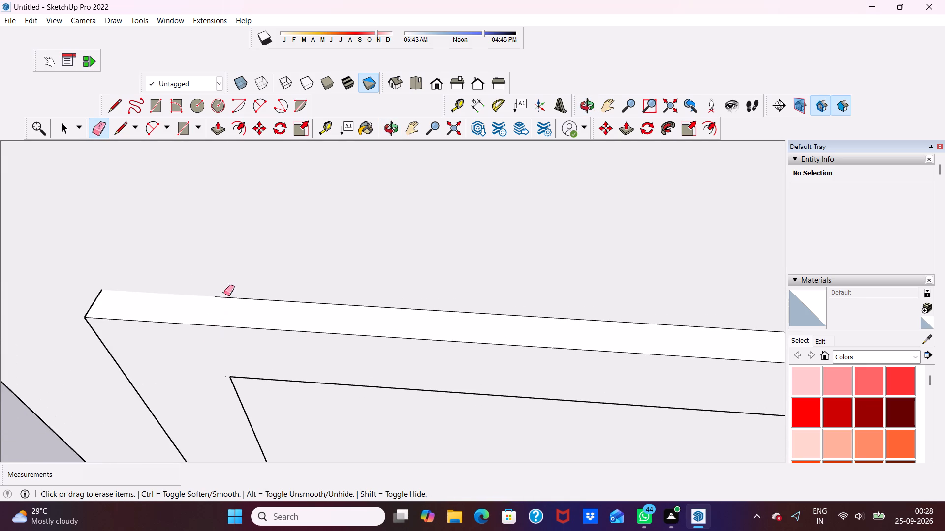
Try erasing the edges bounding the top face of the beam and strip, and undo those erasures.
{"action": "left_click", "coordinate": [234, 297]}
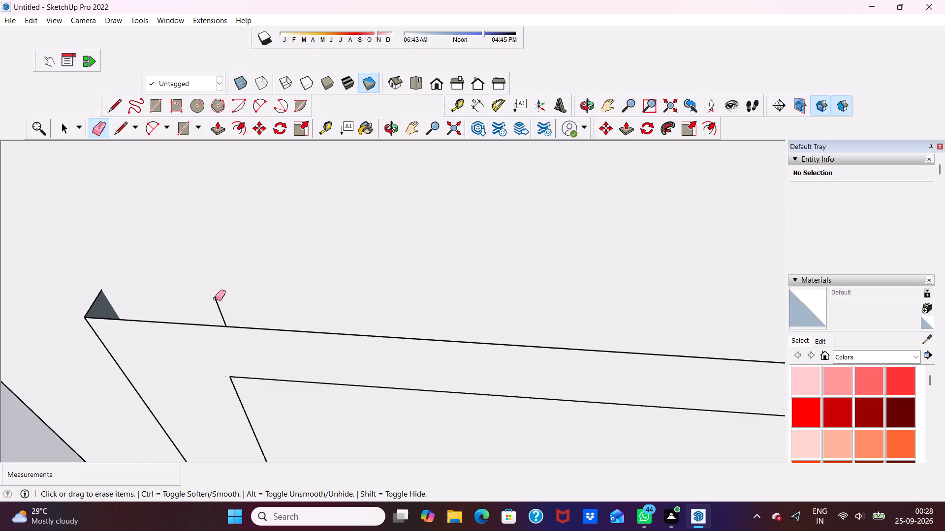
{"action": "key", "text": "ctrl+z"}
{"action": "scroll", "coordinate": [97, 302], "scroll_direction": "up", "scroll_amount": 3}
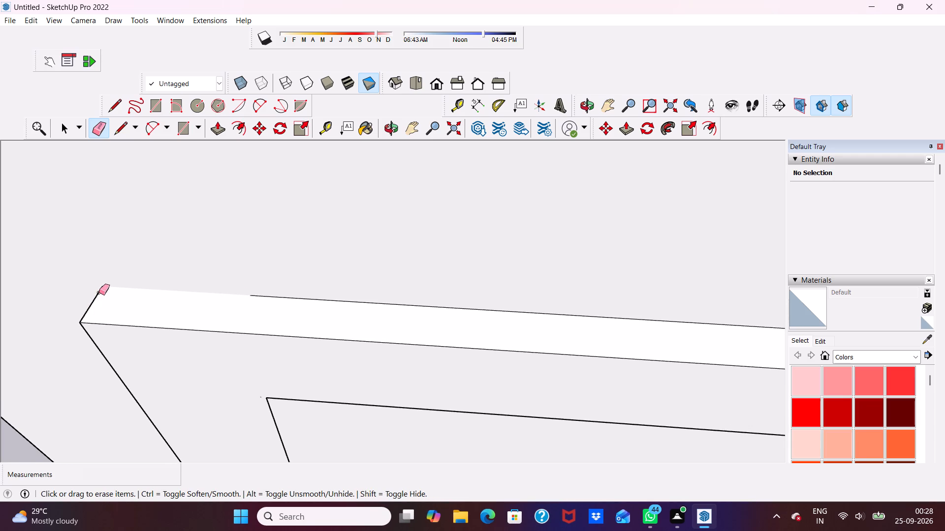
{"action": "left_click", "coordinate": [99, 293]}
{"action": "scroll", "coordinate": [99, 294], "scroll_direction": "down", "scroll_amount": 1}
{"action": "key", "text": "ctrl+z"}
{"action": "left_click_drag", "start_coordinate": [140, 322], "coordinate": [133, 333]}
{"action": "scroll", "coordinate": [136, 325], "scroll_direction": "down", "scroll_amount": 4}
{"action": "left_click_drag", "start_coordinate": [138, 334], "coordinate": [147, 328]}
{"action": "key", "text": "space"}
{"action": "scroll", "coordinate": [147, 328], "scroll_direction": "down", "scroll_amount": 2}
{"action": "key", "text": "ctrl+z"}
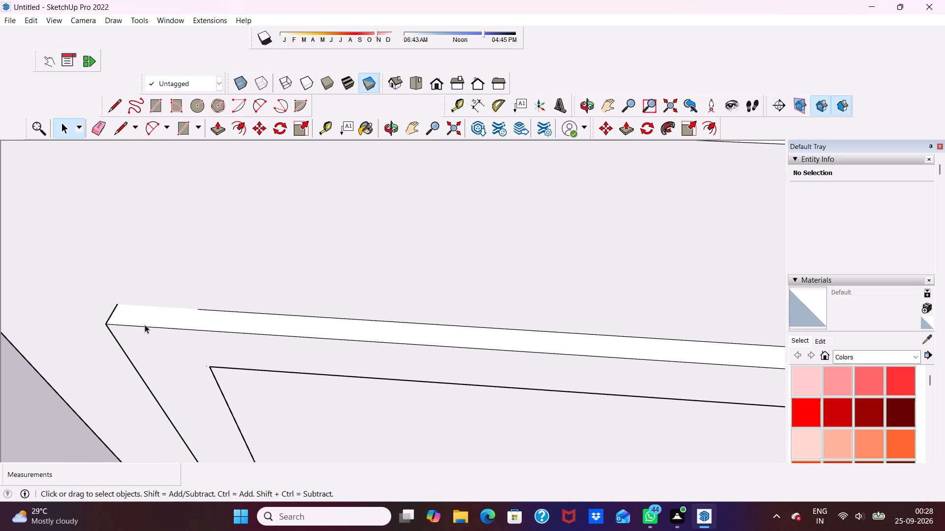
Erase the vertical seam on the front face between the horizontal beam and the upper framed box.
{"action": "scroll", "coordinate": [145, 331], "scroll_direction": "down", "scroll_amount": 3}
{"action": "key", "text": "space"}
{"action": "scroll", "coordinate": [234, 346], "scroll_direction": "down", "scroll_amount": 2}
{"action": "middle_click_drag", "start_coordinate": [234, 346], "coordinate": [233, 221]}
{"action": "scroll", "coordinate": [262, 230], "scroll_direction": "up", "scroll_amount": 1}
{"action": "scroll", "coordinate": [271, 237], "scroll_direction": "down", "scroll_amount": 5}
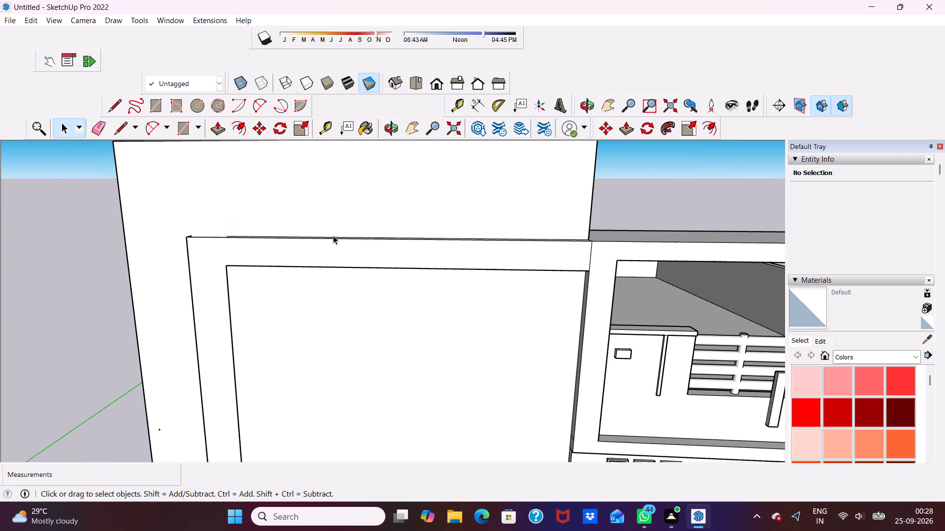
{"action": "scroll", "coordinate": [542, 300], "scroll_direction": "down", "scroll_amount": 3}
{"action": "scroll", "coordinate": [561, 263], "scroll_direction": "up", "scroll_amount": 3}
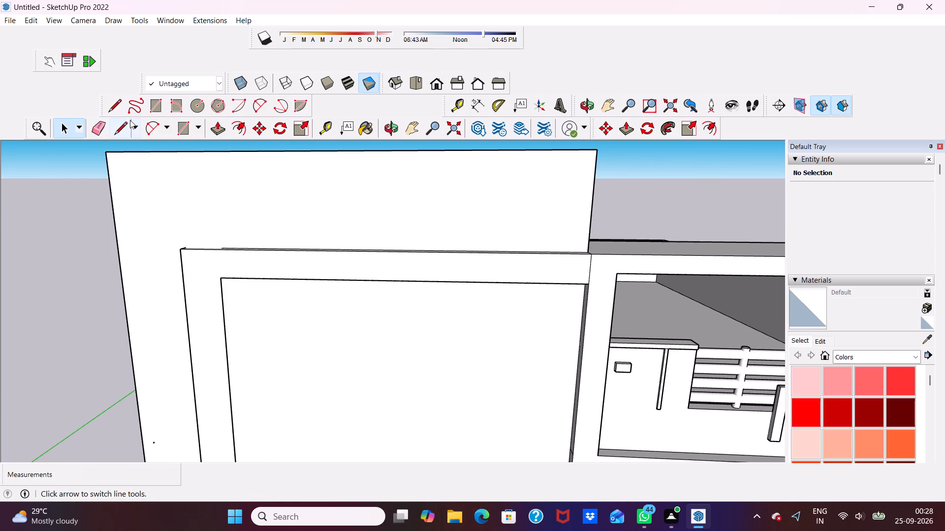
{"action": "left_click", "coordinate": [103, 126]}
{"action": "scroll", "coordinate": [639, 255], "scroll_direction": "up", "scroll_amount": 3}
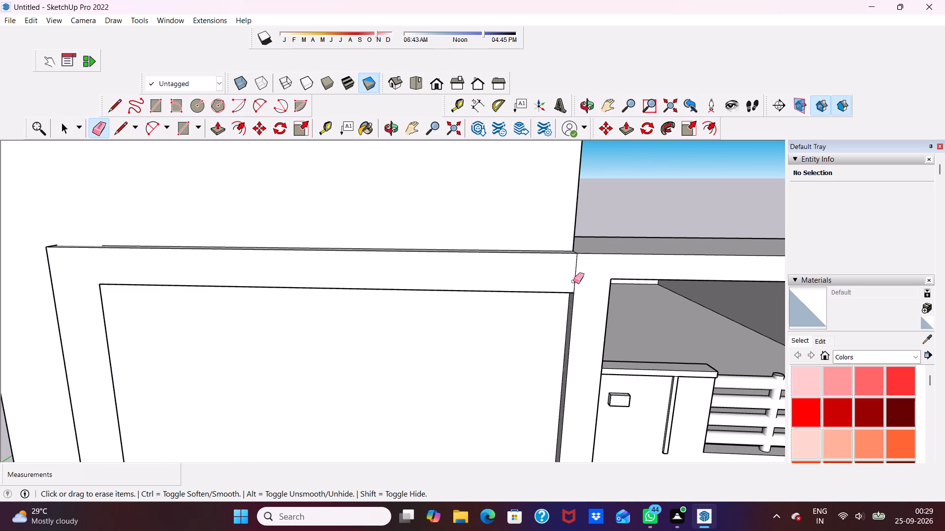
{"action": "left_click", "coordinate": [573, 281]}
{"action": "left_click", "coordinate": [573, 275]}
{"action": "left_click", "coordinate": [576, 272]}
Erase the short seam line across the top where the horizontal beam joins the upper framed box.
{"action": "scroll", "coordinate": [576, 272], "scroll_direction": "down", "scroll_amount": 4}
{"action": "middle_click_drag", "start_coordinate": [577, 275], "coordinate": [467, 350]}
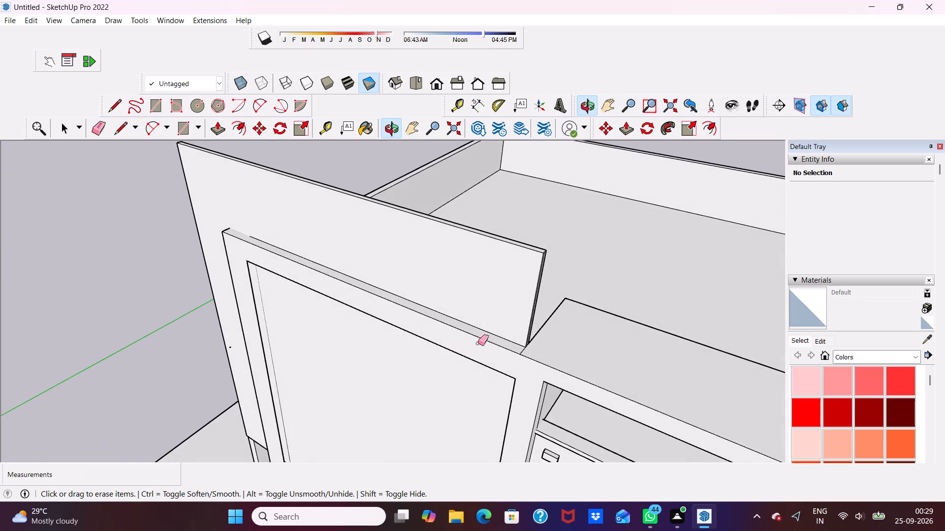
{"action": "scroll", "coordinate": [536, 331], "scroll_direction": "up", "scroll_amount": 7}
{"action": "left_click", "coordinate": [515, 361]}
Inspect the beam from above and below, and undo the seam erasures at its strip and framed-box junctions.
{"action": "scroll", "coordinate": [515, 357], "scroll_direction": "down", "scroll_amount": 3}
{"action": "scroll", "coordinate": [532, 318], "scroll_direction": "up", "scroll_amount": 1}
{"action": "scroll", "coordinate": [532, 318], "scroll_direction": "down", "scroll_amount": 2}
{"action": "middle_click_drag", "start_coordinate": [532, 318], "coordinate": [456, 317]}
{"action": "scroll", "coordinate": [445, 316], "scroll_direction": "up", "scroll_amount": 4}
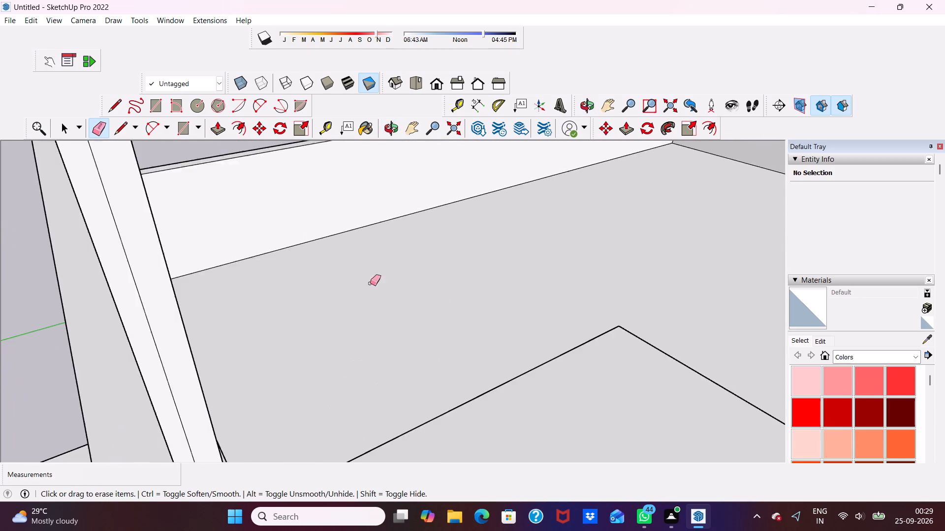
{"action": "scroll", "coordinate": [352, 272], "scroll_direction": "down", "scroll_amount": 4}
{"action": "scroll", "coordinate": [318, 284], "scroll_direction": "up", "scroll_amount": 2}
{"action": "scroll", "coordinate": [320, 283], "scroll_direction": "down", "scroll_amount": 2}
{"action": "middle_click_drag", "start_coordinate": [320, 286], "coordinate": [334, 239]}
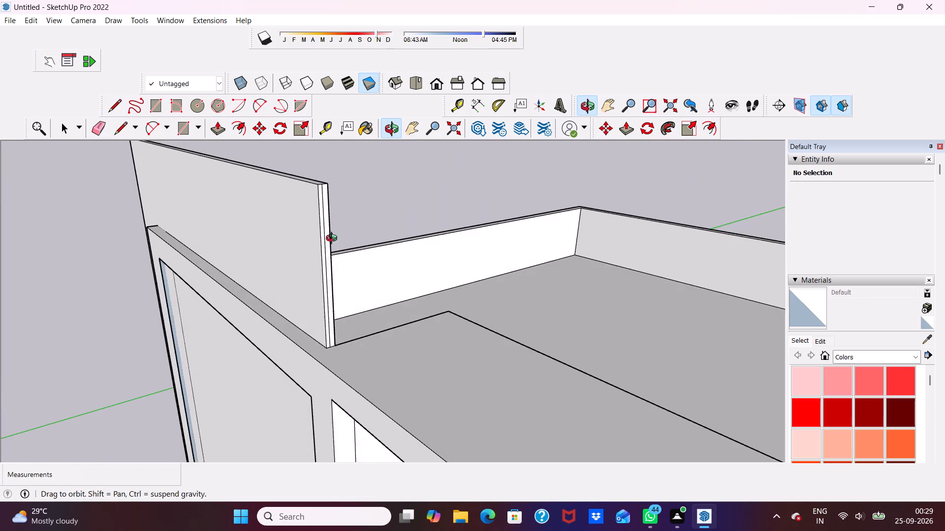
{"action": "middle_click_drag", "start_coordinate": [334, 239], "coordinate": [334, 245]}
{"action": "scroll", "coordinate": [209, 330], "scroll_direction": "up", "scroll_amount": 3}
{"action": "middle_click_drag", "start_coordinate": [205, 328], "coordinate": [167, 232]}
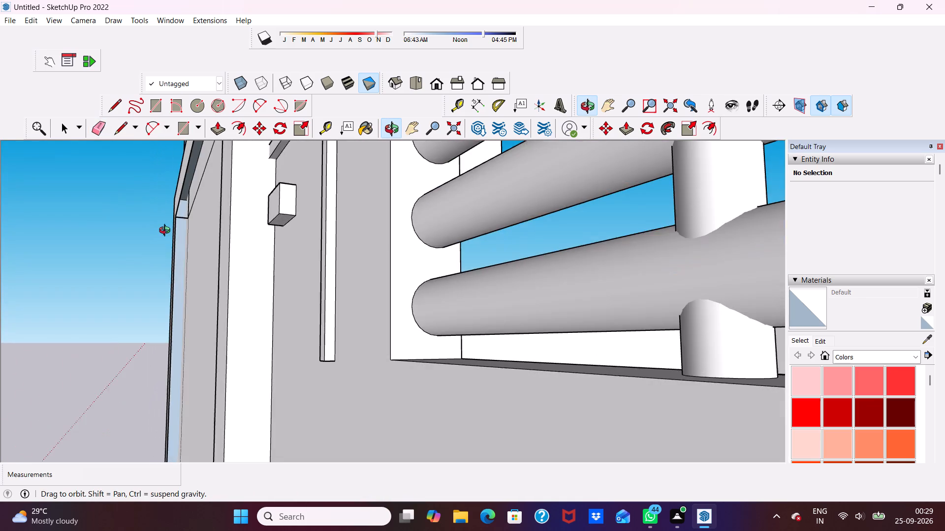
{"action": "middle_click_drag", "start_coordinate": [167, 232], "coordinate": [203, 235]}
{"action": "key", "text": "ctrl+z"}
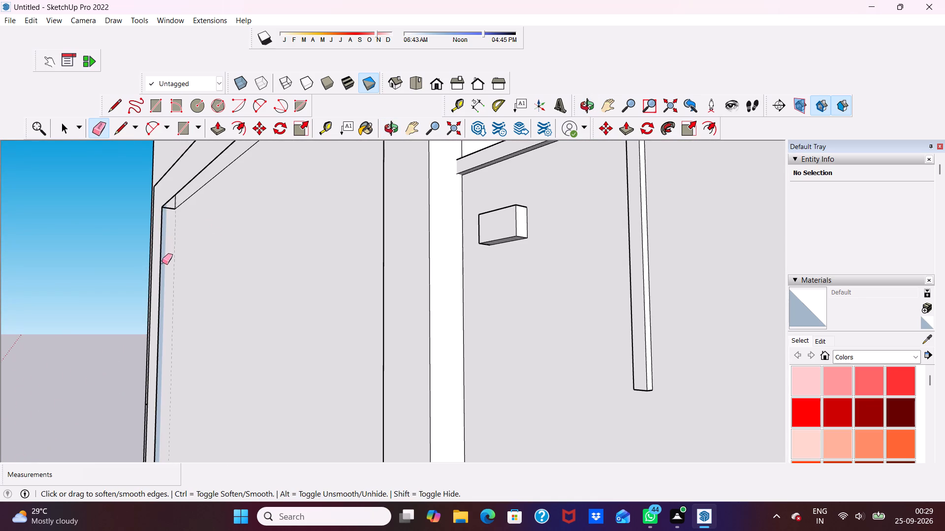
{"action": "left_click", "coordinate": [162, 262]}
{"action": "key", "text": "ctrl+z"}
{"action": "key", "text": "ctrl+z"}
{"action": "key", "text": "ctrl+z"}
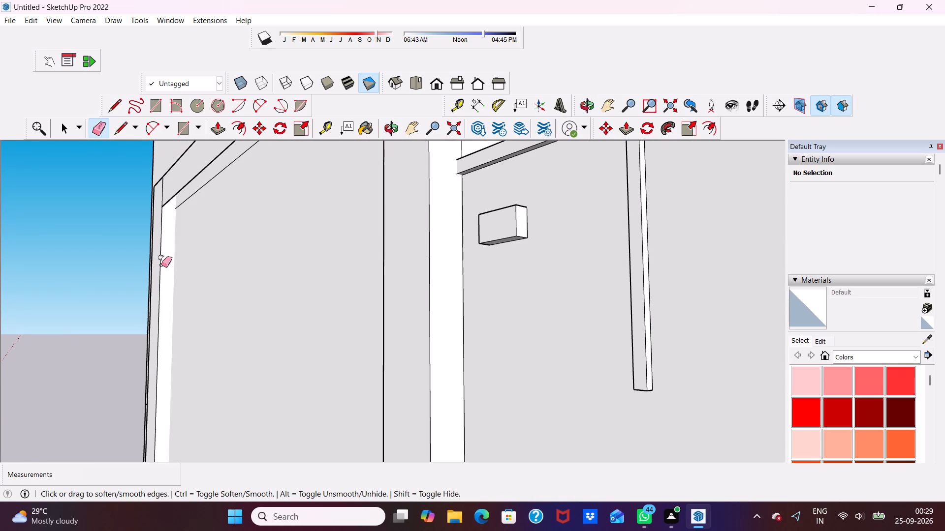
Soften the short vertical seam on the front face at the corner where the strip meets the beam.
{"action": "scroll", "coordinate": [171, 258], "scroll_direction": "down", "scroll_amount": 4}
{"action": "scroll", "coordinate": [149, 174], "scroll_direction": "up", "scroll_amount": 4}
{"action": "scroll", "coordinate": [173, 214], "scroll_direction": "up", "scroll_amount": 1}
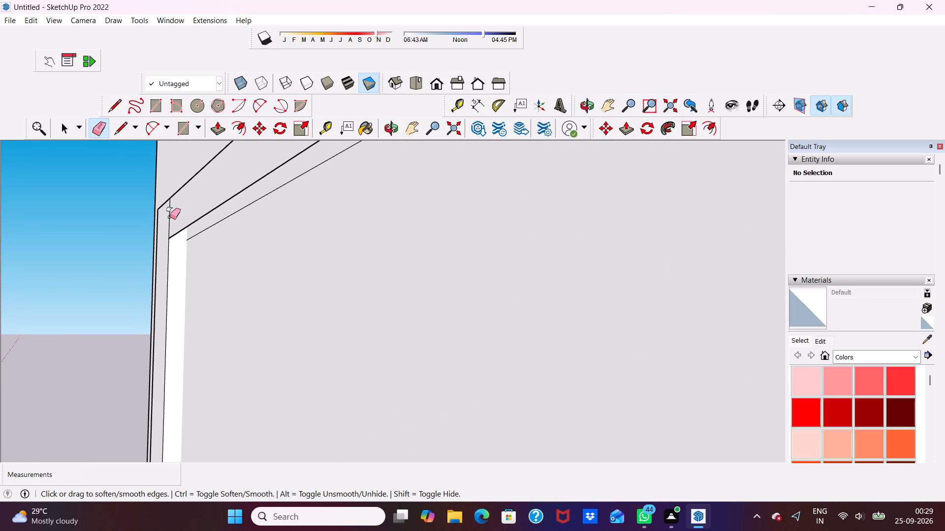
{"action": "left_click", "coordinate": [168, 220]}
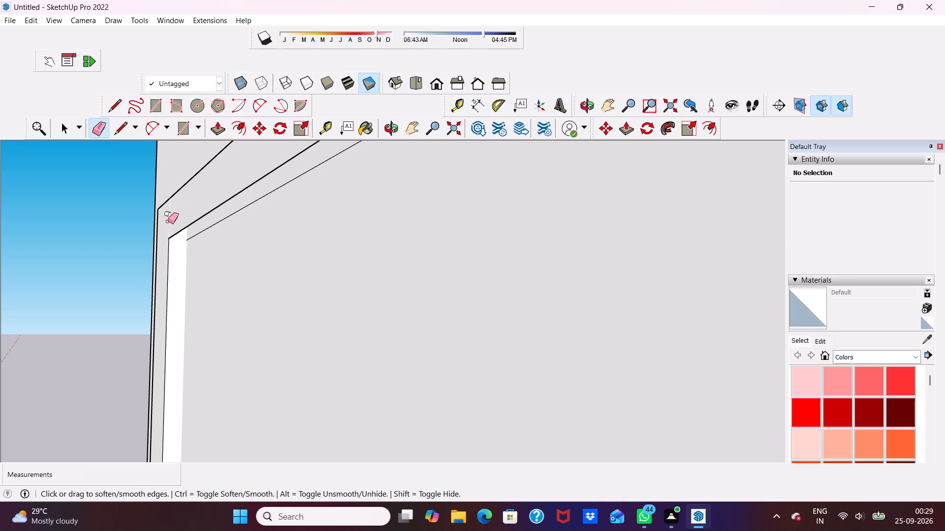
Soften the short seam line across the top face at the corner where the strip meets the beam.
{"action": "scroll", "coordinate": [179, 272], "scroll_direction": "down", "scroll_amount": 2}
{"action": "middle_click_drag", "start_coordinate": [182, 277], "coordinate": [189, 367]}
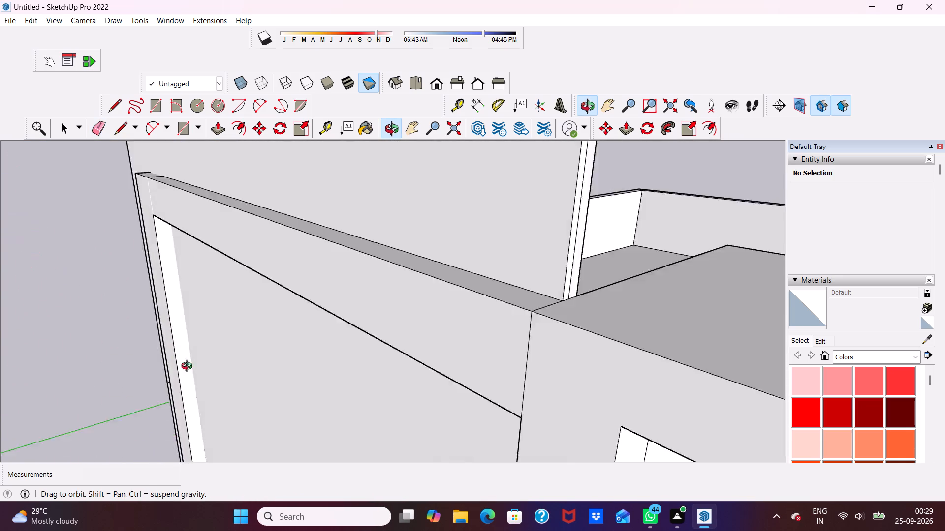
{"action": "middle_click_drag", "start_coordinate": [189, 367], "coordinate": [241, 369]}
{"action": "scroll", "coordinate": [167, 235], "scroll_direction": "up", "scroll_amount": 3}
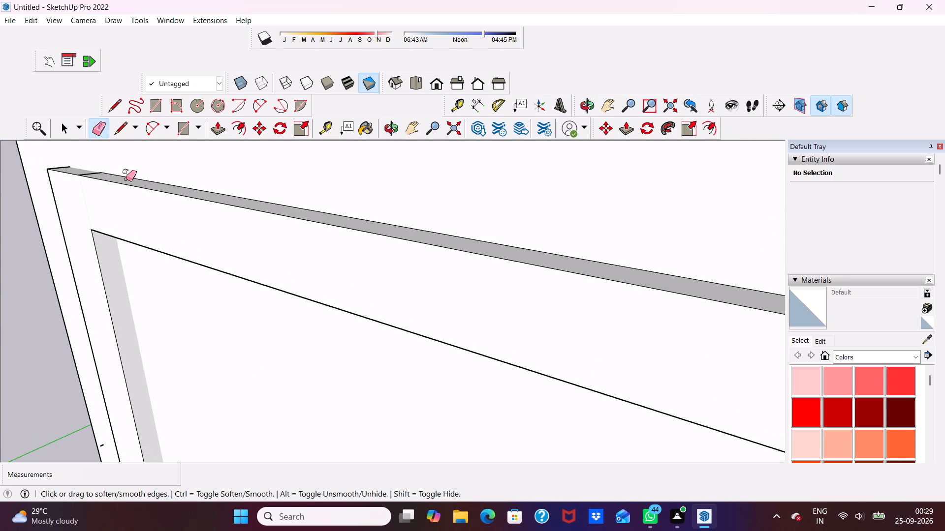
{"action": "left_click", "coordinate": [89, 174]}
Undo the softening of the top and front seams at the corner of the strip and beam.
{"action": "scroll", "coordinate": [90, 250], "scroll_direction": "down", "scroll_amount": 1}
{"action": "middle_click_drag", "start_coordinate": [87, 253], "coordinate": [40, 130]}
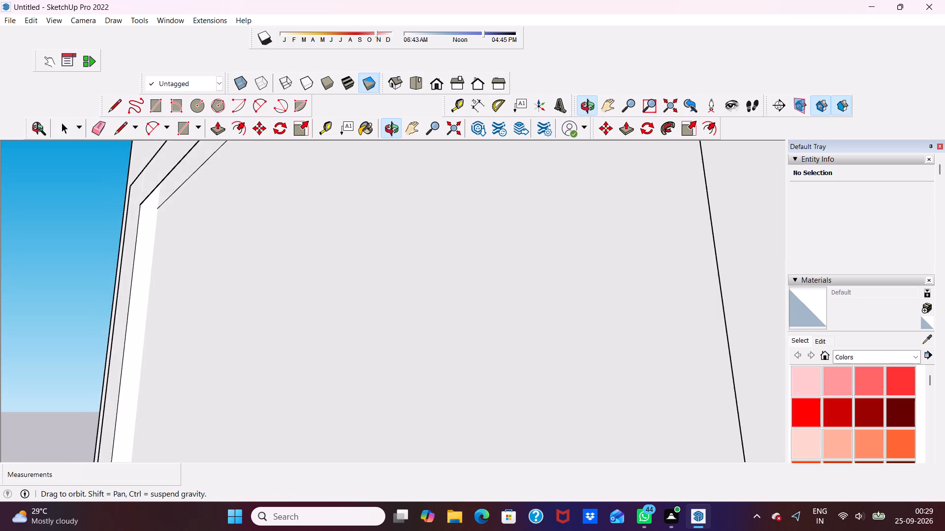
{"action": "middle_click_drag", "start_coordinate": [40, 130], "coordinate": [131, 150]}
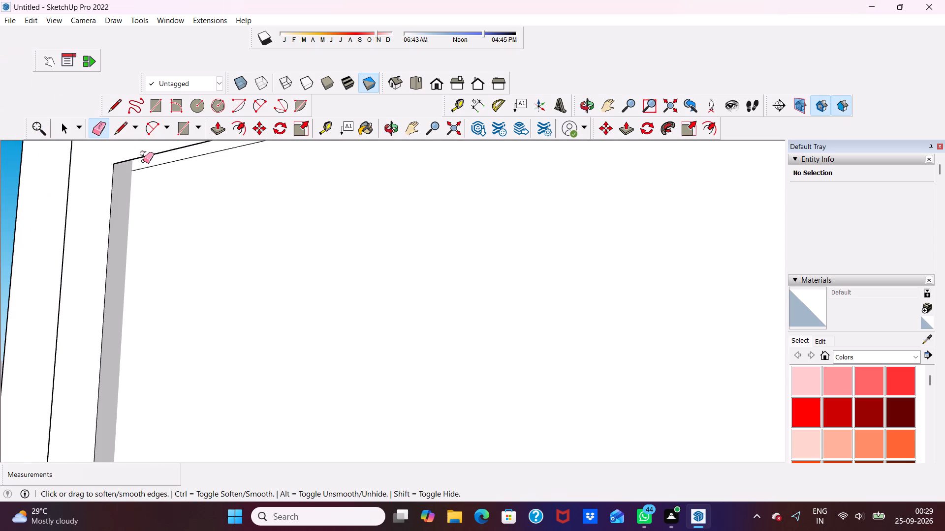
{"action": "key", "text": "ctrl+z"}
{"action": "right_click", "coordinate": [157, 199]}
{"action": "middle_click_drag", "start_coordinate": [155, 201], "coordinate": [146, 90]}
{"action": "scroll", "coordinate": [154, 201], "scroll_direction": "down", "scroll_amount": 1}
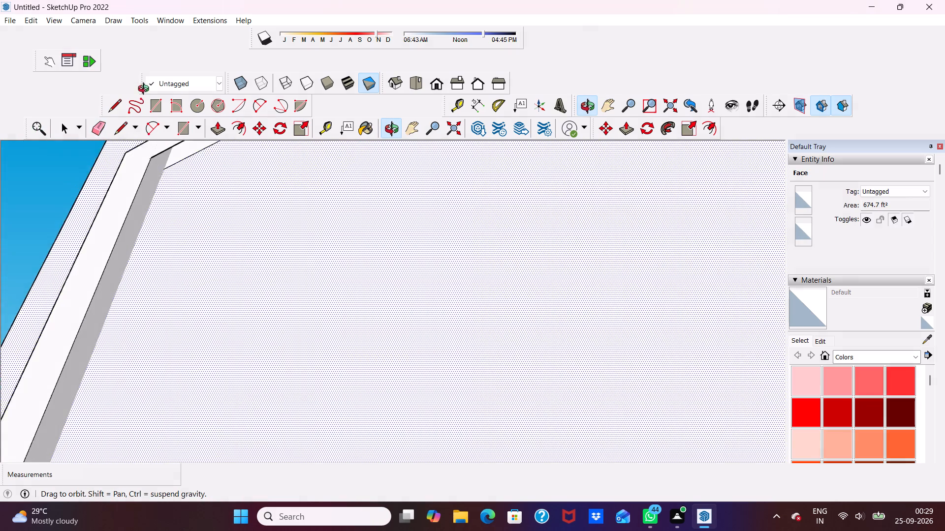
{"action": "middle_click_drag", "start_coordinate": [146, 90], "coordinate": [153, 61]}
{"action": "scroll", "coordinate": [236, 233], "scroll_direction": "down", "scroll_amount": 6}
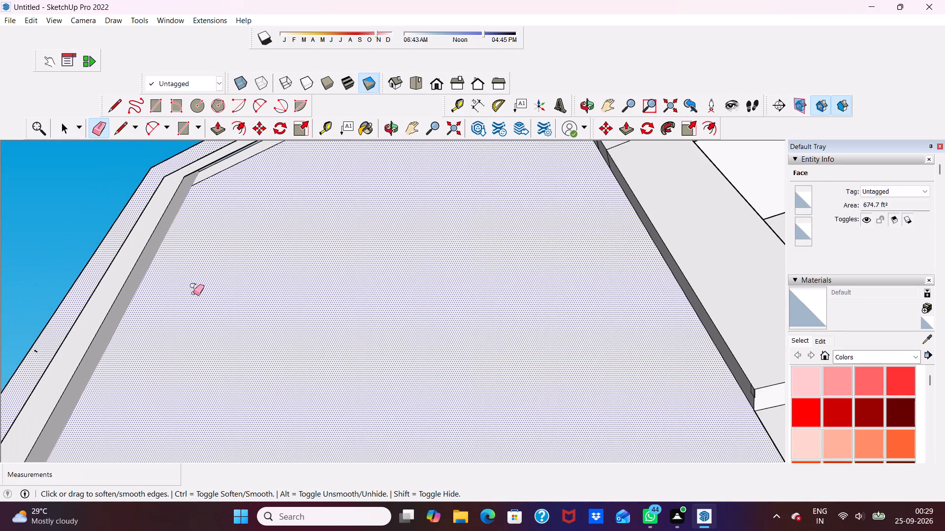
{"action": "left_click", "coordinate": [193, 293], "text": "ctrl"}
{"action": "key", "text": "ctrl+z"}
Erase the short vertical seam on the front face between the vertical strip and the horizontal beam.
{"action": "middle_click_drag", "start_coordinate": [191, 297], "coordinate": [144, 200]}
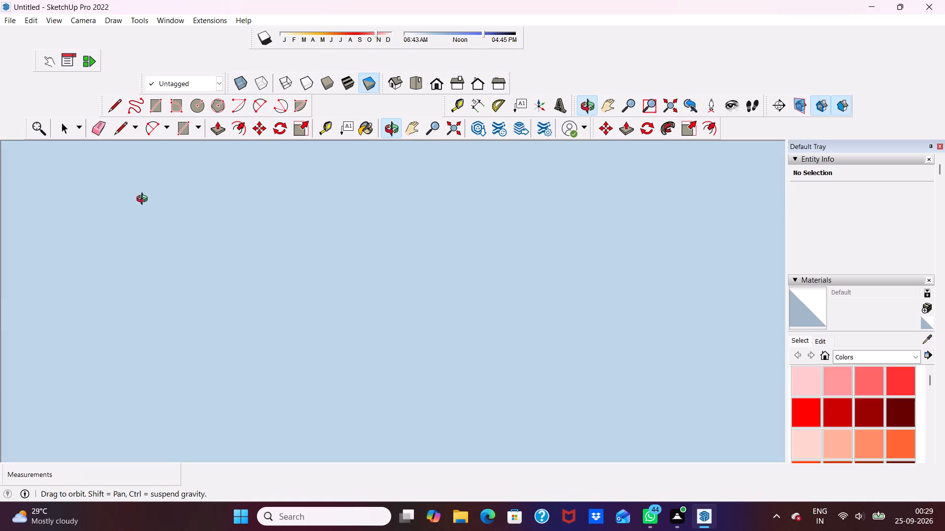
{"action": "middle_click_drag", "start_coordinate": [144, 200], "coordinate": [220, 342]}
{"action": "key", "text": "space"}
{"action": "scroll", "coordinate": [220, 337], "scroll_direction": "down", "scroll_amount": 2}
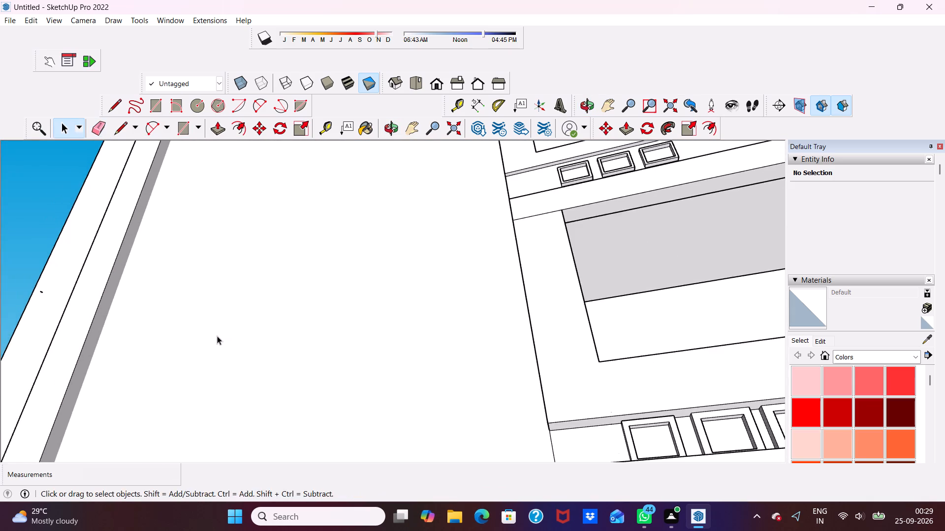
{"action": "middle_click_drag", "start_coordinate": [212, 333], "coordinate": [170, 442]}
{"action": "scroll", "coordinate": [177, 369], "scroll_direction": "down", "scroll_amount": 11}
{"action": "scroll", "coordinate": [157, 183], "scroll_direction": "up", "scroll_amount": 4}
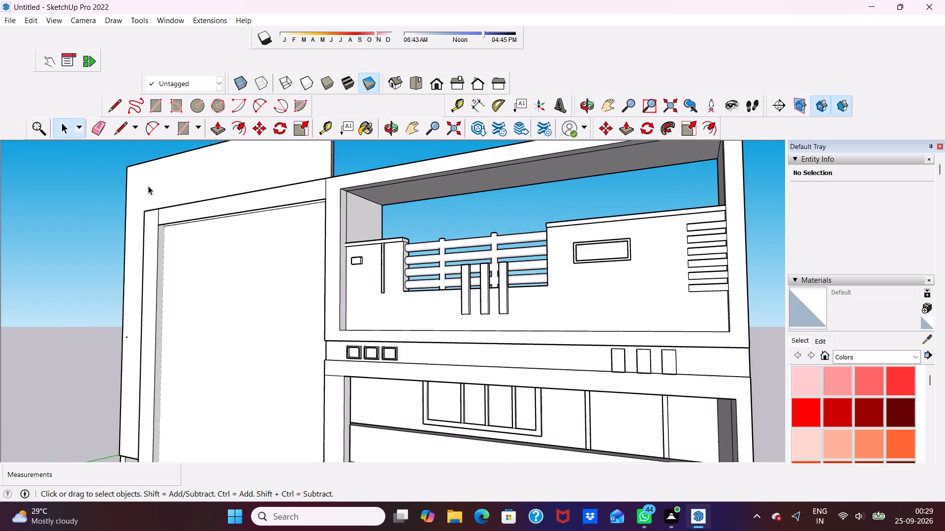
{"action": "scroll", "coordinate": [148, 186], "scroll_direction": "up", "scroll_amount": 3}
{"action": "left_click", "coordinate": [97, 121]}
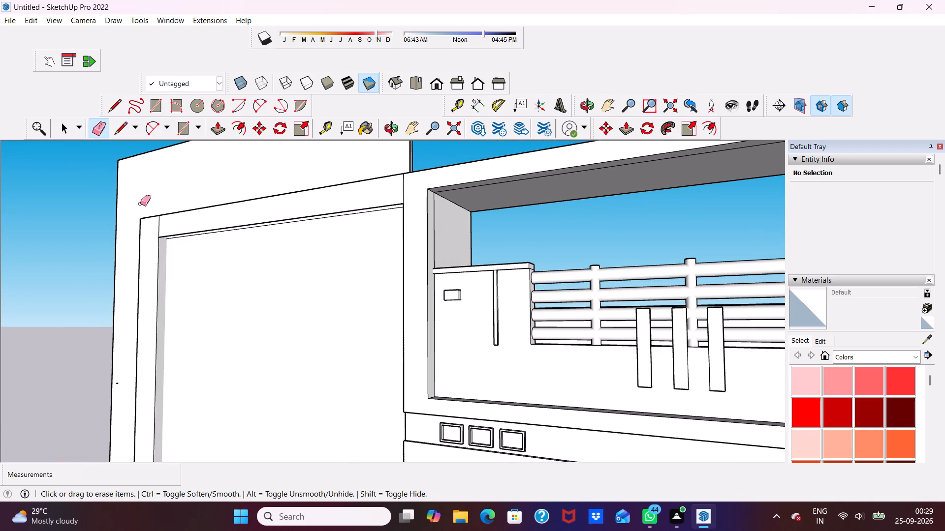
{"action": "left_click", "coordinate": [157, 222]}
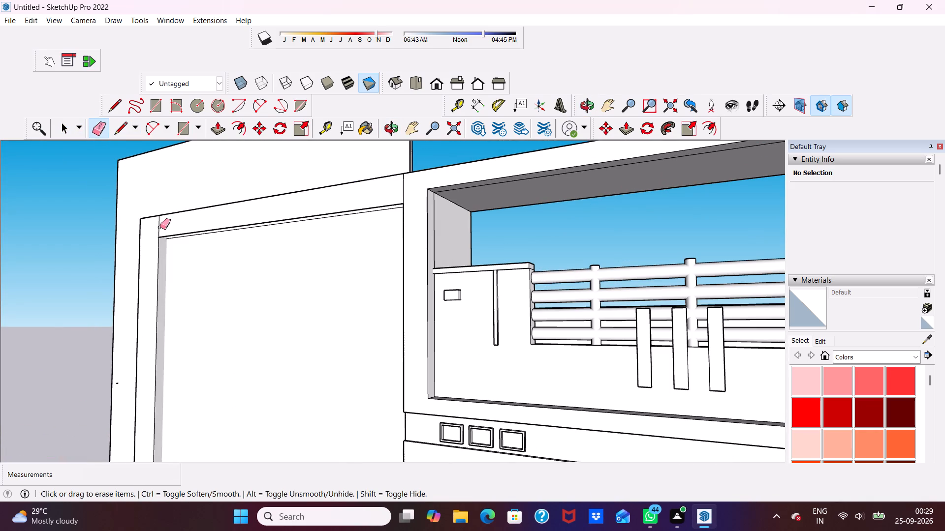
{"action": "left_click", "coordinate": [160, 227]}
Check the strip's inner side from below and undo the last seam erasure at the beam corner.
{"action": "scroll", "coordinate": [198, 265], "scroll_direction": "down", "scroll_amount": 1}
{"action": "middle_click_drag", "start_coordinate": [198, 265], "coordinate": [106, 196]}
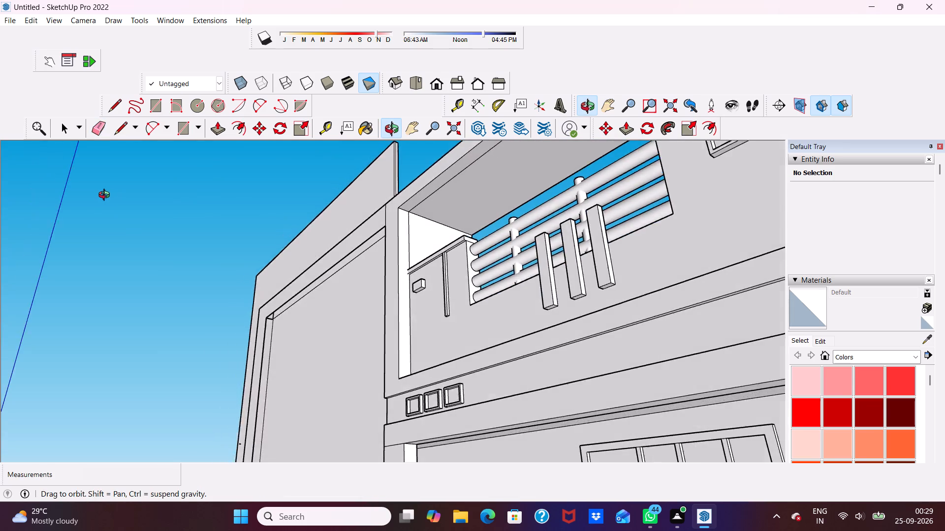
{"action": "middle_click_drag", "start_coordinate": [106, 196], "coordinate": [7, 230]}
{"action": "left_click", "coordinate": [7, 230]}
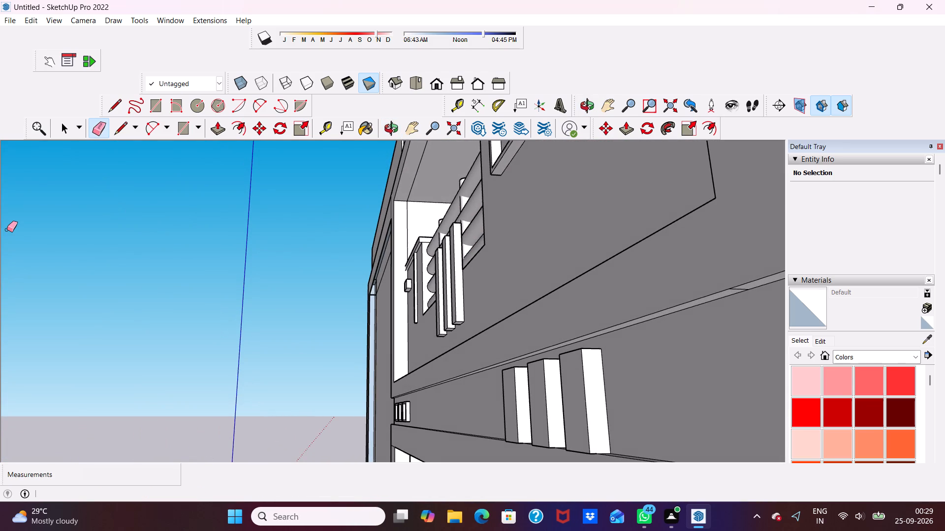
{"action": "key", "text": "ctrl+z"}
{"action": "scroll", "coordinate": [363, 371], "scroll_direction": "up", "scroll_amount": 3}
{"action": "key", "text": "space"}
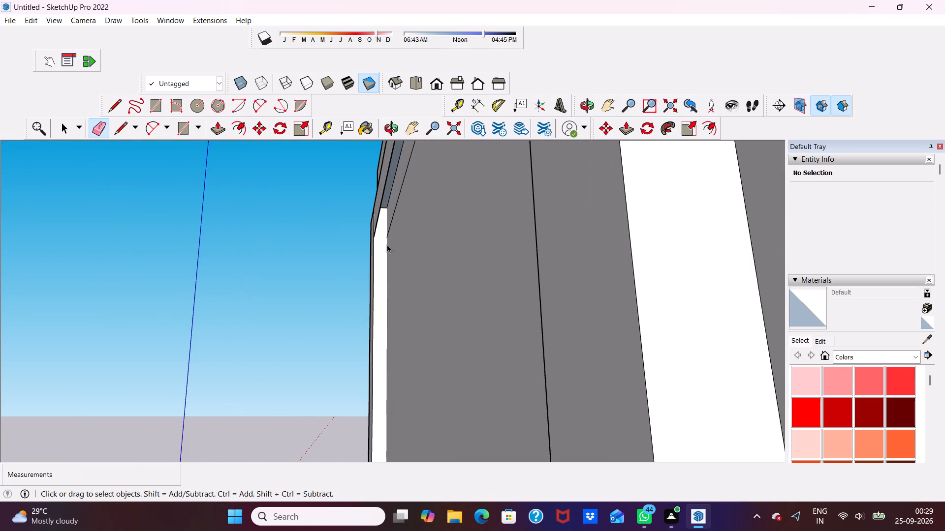
Push/Pull the narrow reversed inner face beside the beam and strip corner as far as the adjoining white face's edge.
{"action": "scroll", "coordinate": [378, 164], "scroll_direction": "up", "scroll_amount": 1}
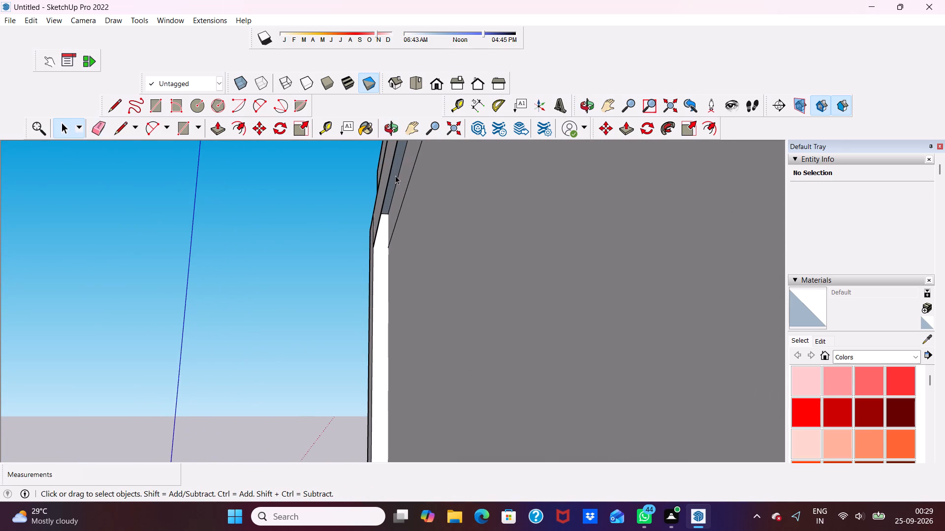
{"action": "left_click", "coordinate": [395, 176]}
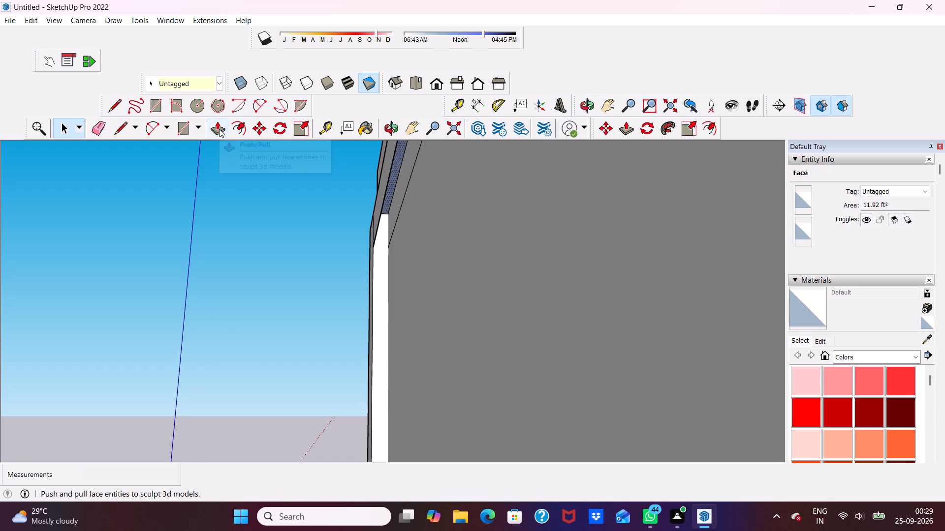
{"action": "left_click", "coordinate": [219, 129]}
{"action": "left_click", "coordinate": [395, 166]}
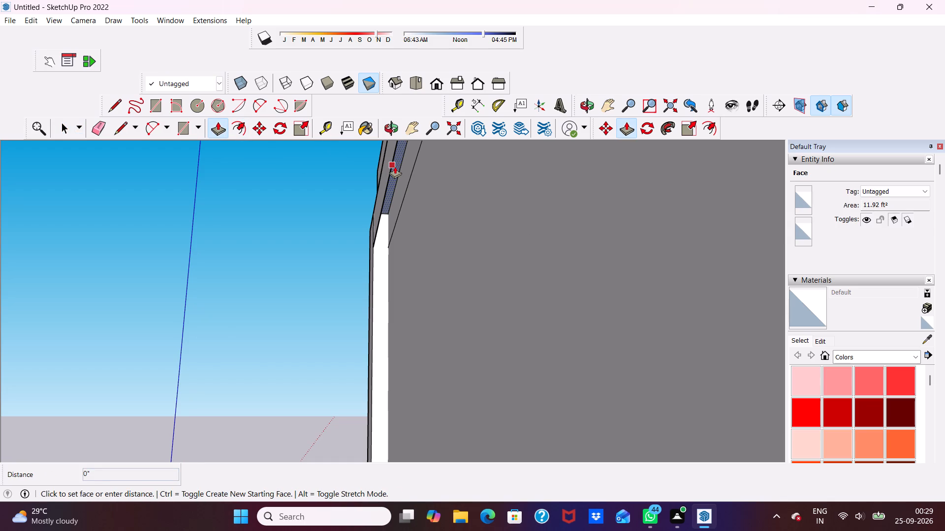
{"action": "left_click", "coordinate": [389, 215]}
Erase the short vertical seam on the front face where the vertical strip meets the horizontal beam.
{"action": "scroll", "coordinate": [384, 212], "scroll_direction": "down", "scroll_amount": 1}
{"action": "middle_click_drag", "start_coordinate": [384, 212], "coordinate": [540, 269]}
{"action": "scroll", "coordinate": [496, 261], "scroll_direction": "up", "scroll_amount": 2}
{"action": "key", "text": "space"}
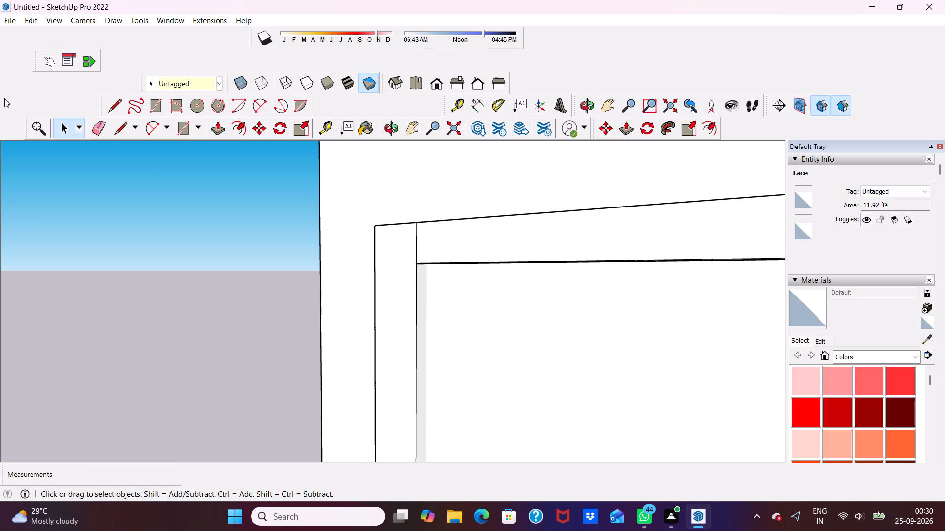
{"action": "left_click", "coordinate": [94, 122]}
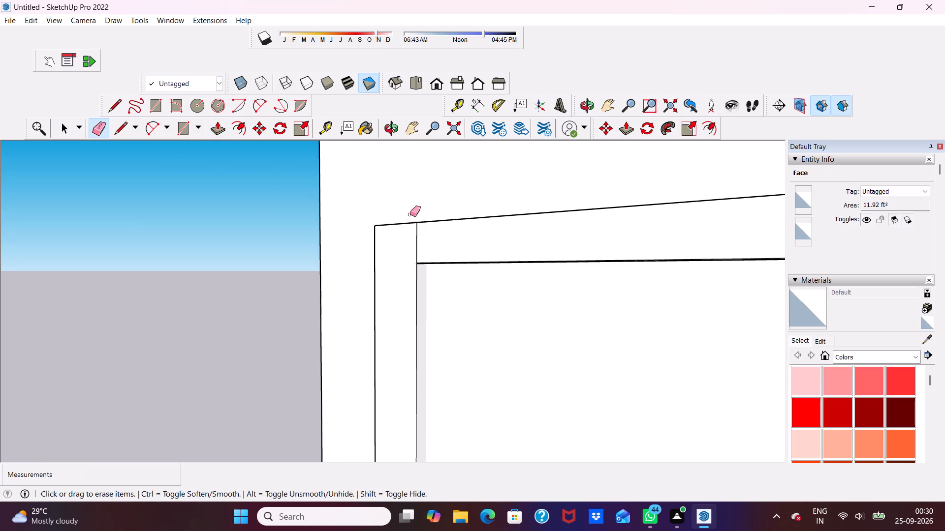
{"action": "left_click", "coordinate": [415, 231]}
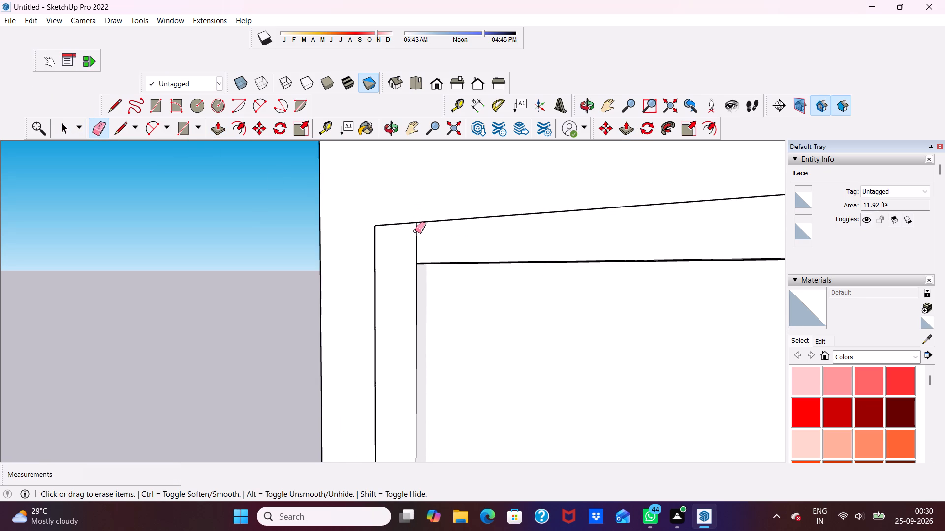
{"action": "left_click", "coordinate": [418, 234]}
Erase the short vertical seam on the front face where the beam's other end meets the balcony frame.
{"action": "middle_click_drag", "start_coordinate": [474, 331], "coordinate": [449, 215]}
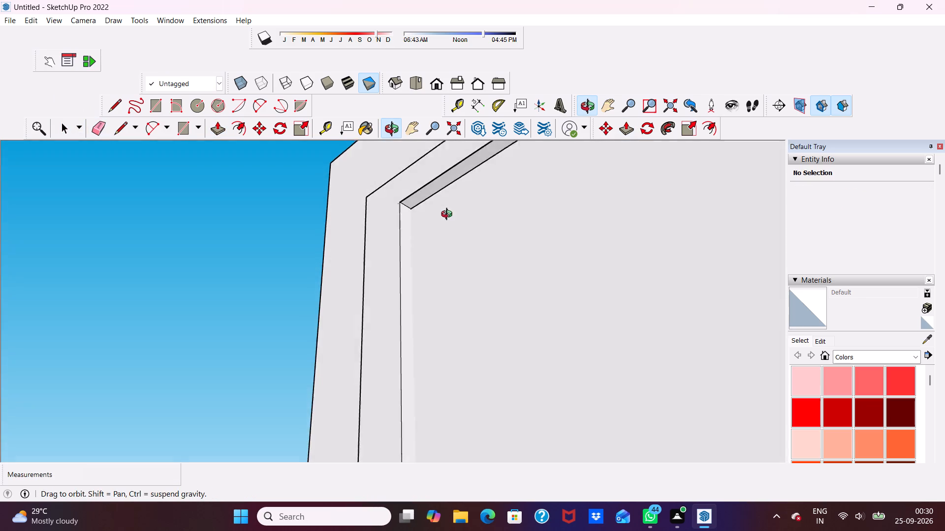
{"action": "middle_click_drag", "start_coordinate": [449, 215], "coordinate": [548, 262]}
{"action": "scroll", "coordinate": [520, 197], "scroll_direction": "down", "scroll_amount": 5}
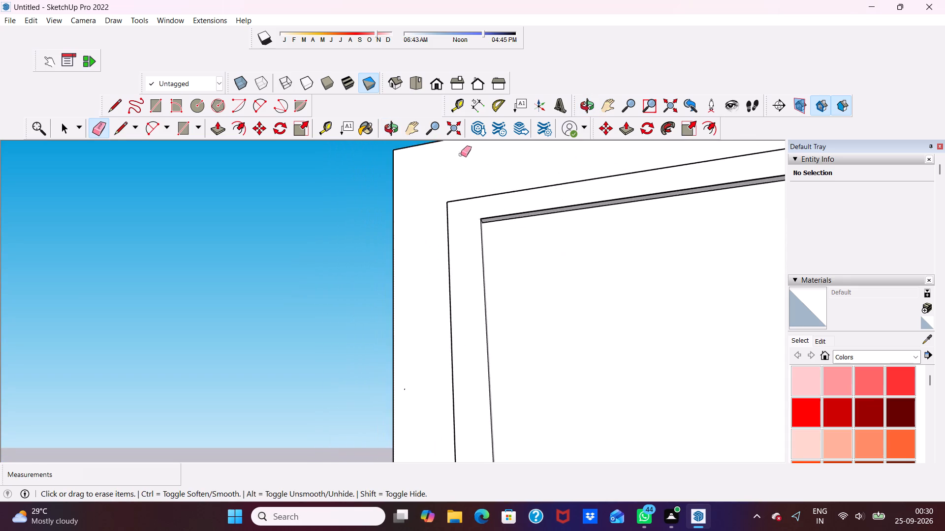
{"action": "scroll", "coordinate": [461, 182], "scroll_direction": "down", "scroll_amount": 8}
{"action": "scroll", "coordinate": [613, 194], "scroll_direction": "up", "scroll_amount": 9}
{"action": "scroll", "coordinate": [649, 243], "scroll_direction": "up", "scroll_amount": 3}
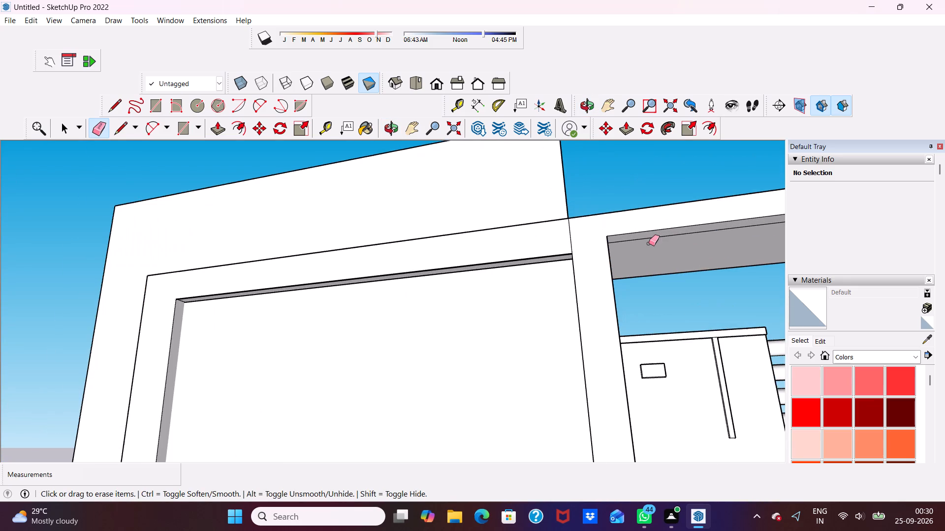
{"action": "scroll", "coordinate": [527, 276], "scroll_direction": "up", "scroll_amount": 2}
{"action": "scroll", "coordinate": [638, 219], "scroll_direction": "up", "scroll_amount": 3}
{"action": "scroll", "coordinate": [591, 222], "scroll_direction": "down", "scroll_amount": 1}
{"action": "middle_click_drag", "start_coordinate": [591, 222], "coordinate": [500, 283]}
{"action": "scroll", "coordinate": [591, 222], "scroll_direction": "down", "scroll_amount": 1}
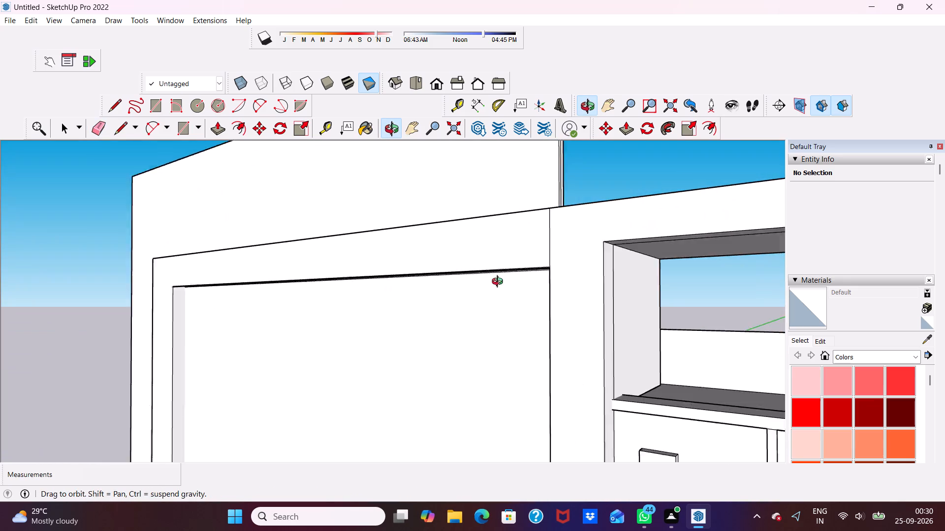
{"action": "middle_click_drag", "start_coordinate": [500, 283], "coordinate": [495, 284]}
{"action": "scroll", "coordinate": [523, 260], "scroll_direction": "up", "scroll_amount": 3}
{"action": "left_click", "coordinate": [540, 232]}
Erase the short seam across the beam's top face beside the foot of the raised wall's end.
{"action": "scroll", "coordinate": [532, 231], "scroll_direction": "down", "scroll_amount": 2}
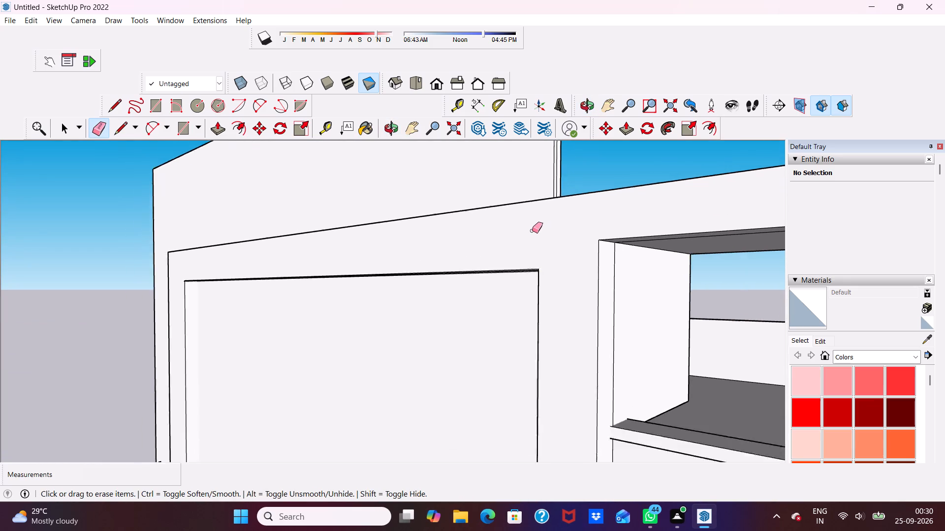
{"action": "scroll", "coordinate": [532, 231], "scroll_direction": "down", "scroll_amount": 2}
{"action": "middle_click_drag", "start_coordinate": [532, 231], "coordinate": [453, 347]}
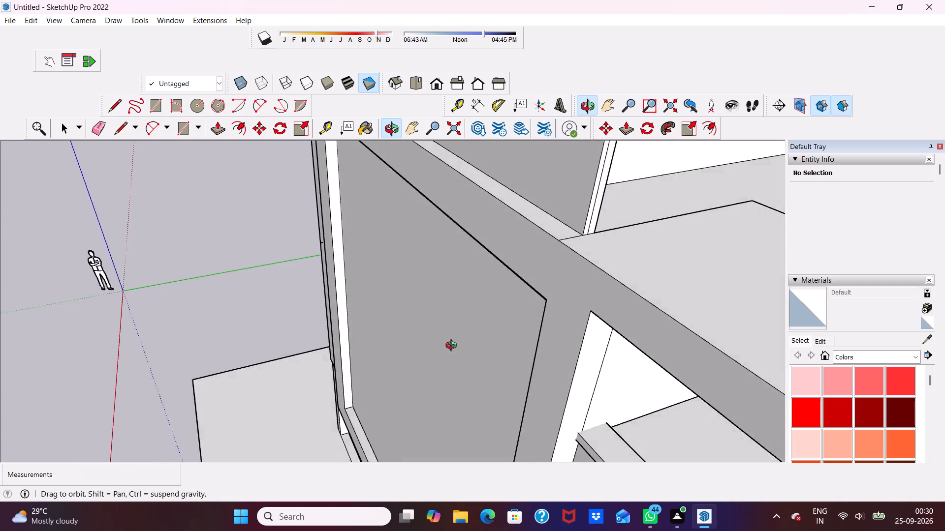
{"action": "middle_click_drag", "start_coordinate": [453, 347], "coordinate": [534, 388]}
{"action": "scroll", "coordinate": [566, 171], "scroll_direction": "up", "scroll_amount": 4}
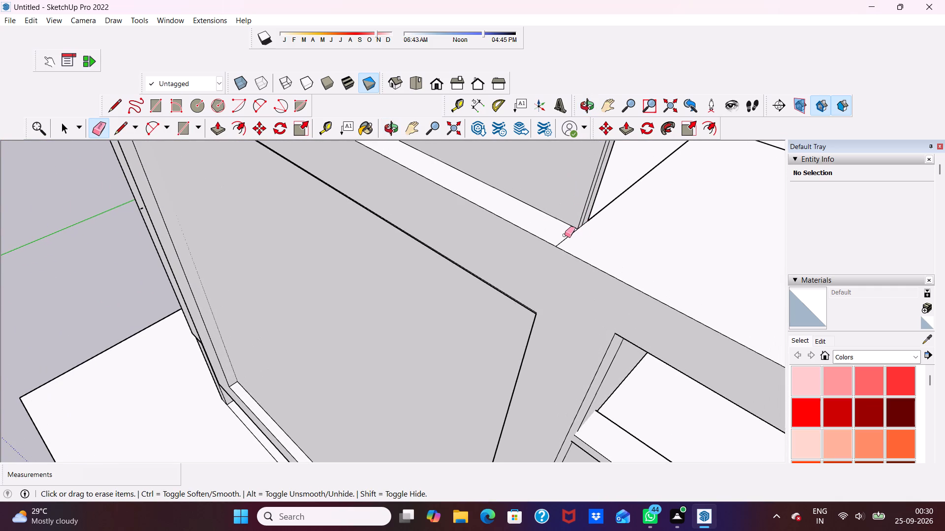
{"action": "left_click", "coordinate": [568, 237]}
Erase the lengthwise line running along the raised wall's narrow end face.
{"action": "scroll", "coordinate": [569, 236], "scroll_direction": "down", "scroll_amount": 3}
{"action": "middle_click_drag", "start_coordinate": [569, 235], "coordinate": [443, 277]}
{"action": "scroll", "coordinate": [577, 267], "scroll_direction": "up", "scroll_amount": 2}
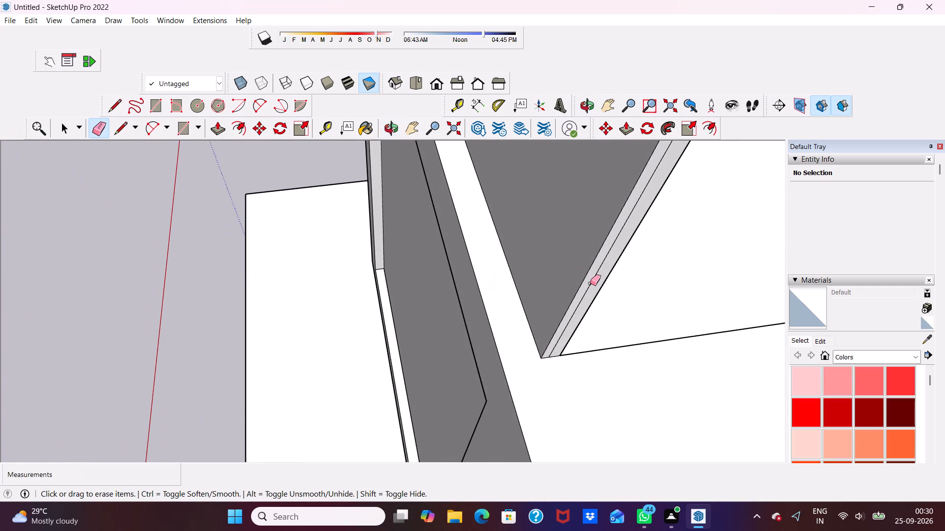
{"action": "left_click", "coordinate": [591, 284]}
Erase the short seam across the top face at the beam's outer corner with the vertical strip.
{"action": "scroll", "coordinate": [582, 273], "scroll_direction": "down", "scroll_amount": 17}
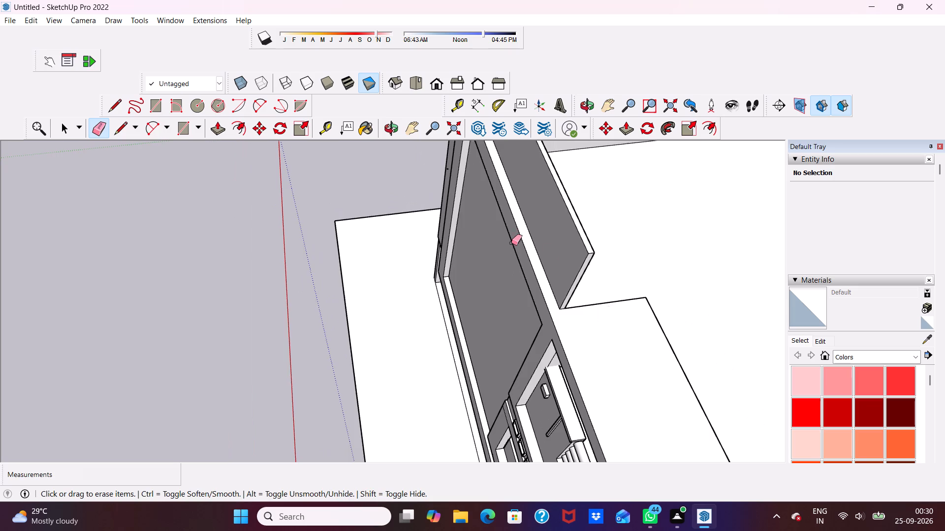
{"action": "scroll", "coordinate": [511, 243], "scroll_direction": "down", "scroll_amount": 3}
{"action": "middle_click_drag", "start_coordinate": [511, 271], "coordinate": [646, 247]}
{"action": "scroll", "coordinate": [299, 133], "scroll_direction": "up", "scroll_amount": 4}
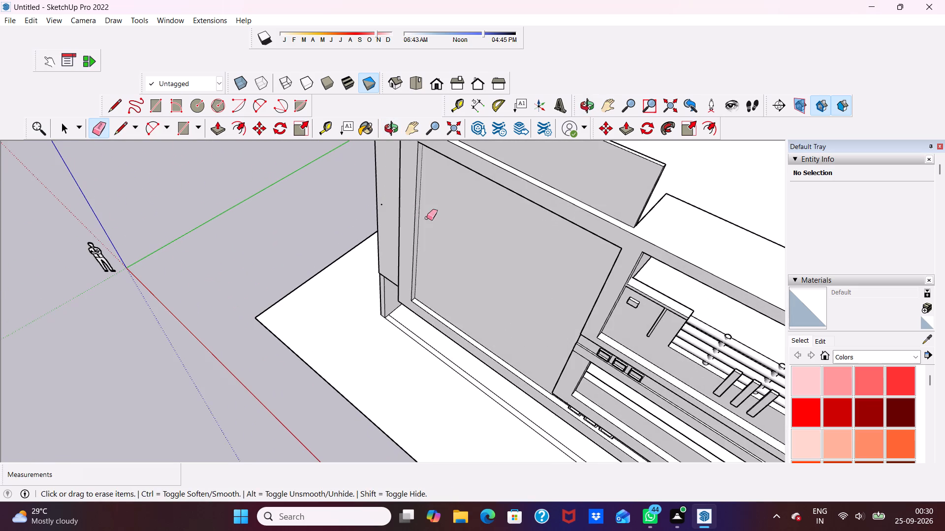
{"action": "middle_click_drag", "start_coordinate": [423, 220], "coordinate": [410, 326]}
{"action": "scroll", "coordinate": [436, 167], "scroll_direction": "up", "scroll_amount": 3}
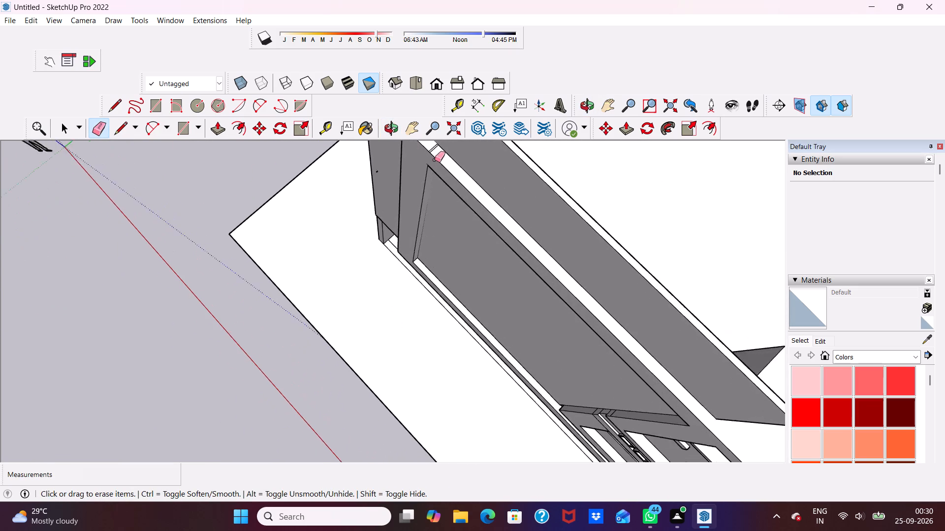
{"action": "scroll", "coordinate": [435, 160], "scroll_direction": "up", "scroll_amount": 1}
{"action": "left_click_drag", "start_coordinate": [432, 146], "coordinate": [435, 150]}
Erase the tiny stray edge on the raised wall's front face beside the vertical strip.
{"action": "scroll", "coordinate": [435, 165], "scroll_direction": "down", "scroll_amount": 8}
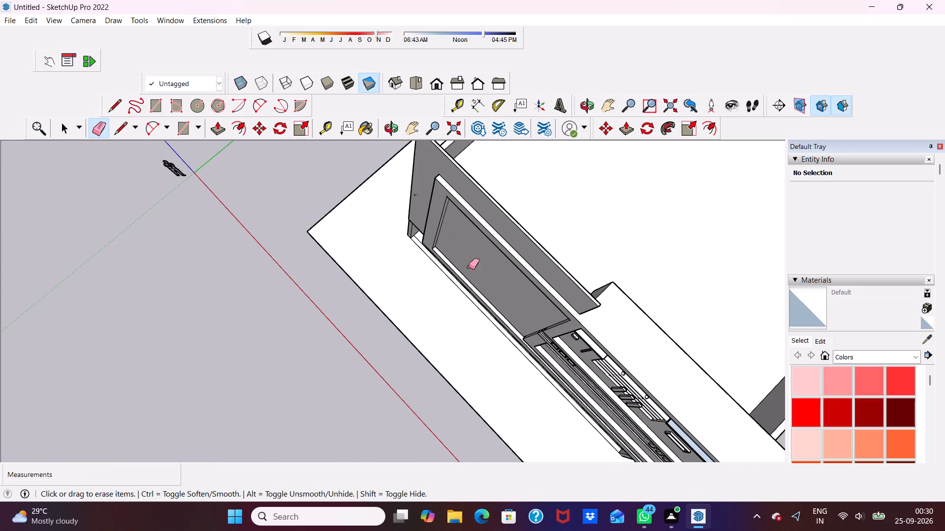
{"action": "middle_click_drag", "start_coordinate": [436, 206], "coordinate": [549, 110]}
{"action": "scroll", "coordinate": [376, 229], "scroll_direction": "up", "scroll_amount": 3}
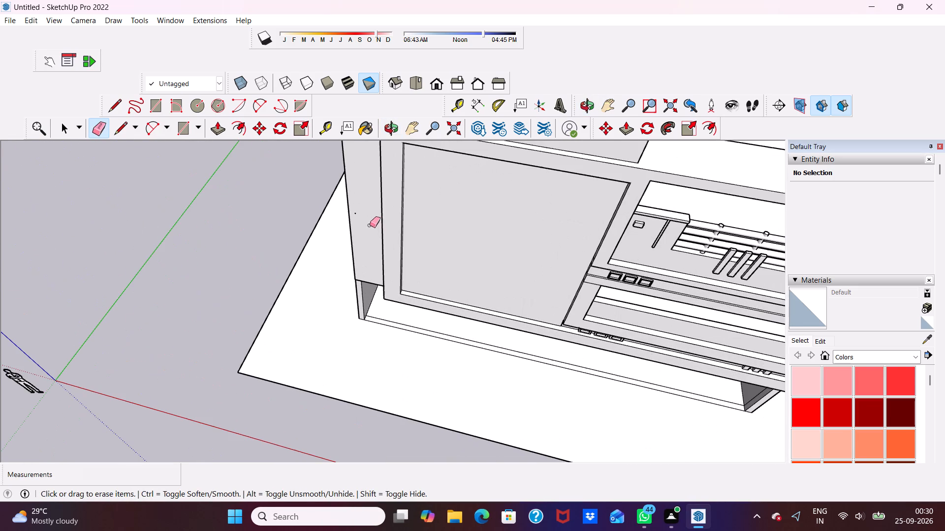
{"action": "left_click", "coordinate": [357, 213]}
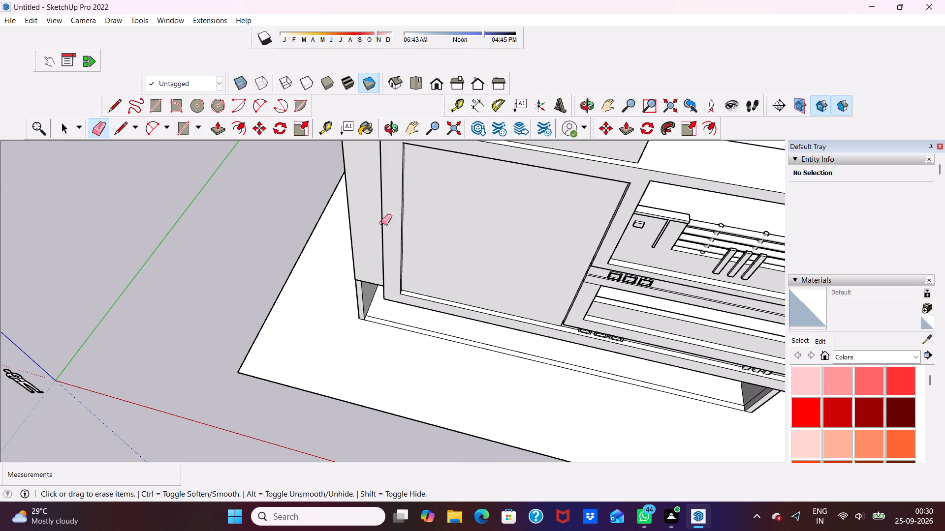
Examine the cleaned frame and the whole front elevation from above and at eye level.
{"action": "scroll", "coordinate": [397, 228], "scroll_direction": "down", "scroll_amount": 4}
{"action": "middle_click_drag", "start_coordinate": [442, 241], "coordinate": [549, 186]}
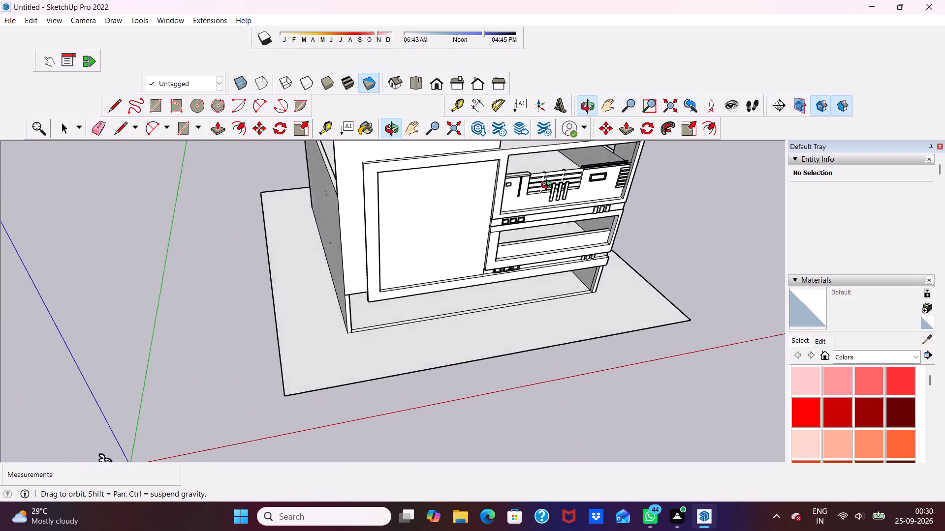
{"action": "middle_click_drag", "start_coordinate": [549, 186], "coordinate": [512, 123]}
{"action": "middle_click_drag", "start_coordinate": [597, 301], "coordinate": [568, 265]}
{"action": "key", "text": "space"}
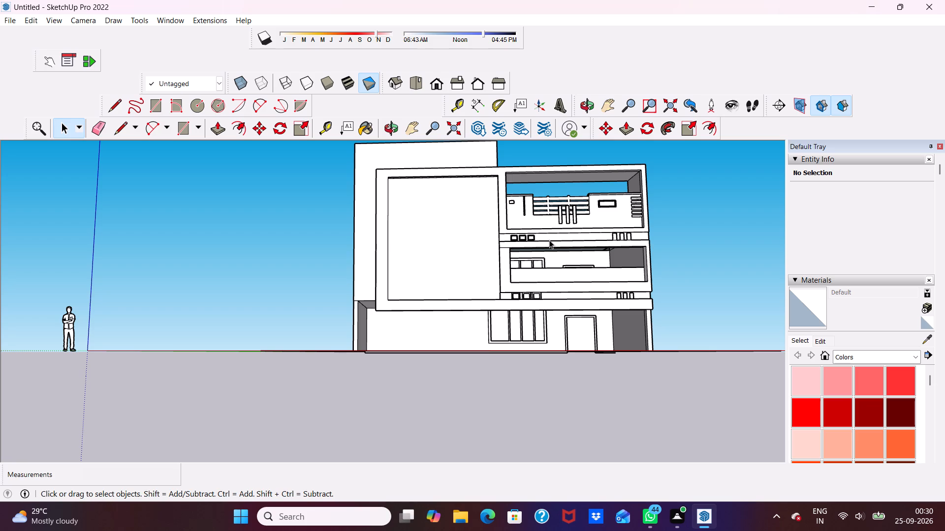
{"action": "scroll", "coordinate": [527, 238], "scroll_direction": "up", "scroll_amount": 3}
{"action": "scroll", "coordinate": [418, 250], "scroll_direction": "down", "scroll_amount": 2}
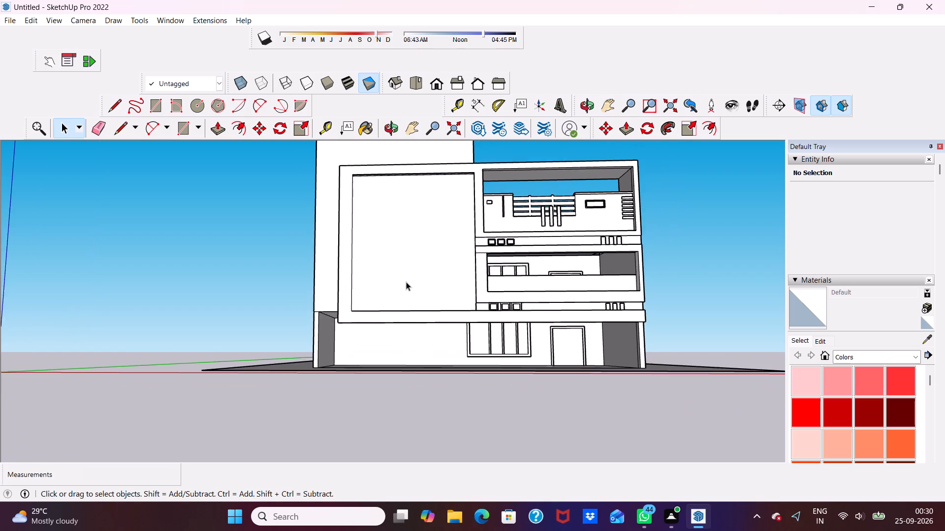
{"action": "scroll", "coordinate": [408, 283], "scroll_direction": "down", "scroll_amount": 3}
{"action": "middle_click_drag", "start_coordinate": [407, 284], "coordinate": [394, 310]}
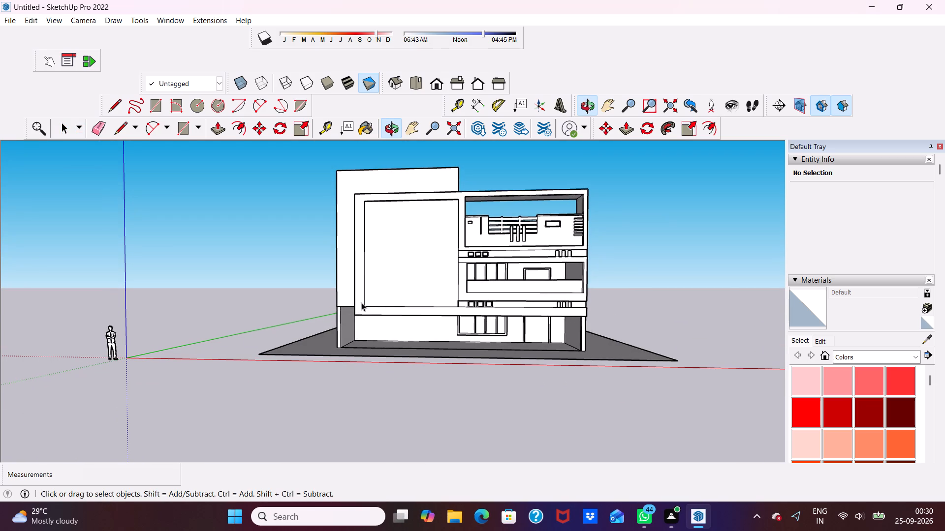
Push/Pull the front face of the connected frame around the plain wall outward by 3 inches.
{"action": "left_click", "coordinate": [361, 302]}
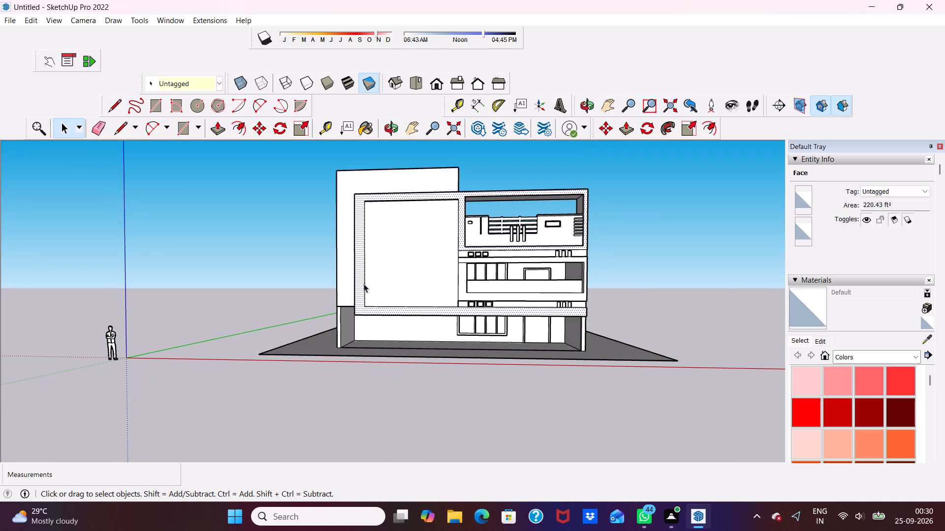
{"action": "scroll", "coordinate": [353, 281], "scroll_direction": "up", "scroll_amount": 3}
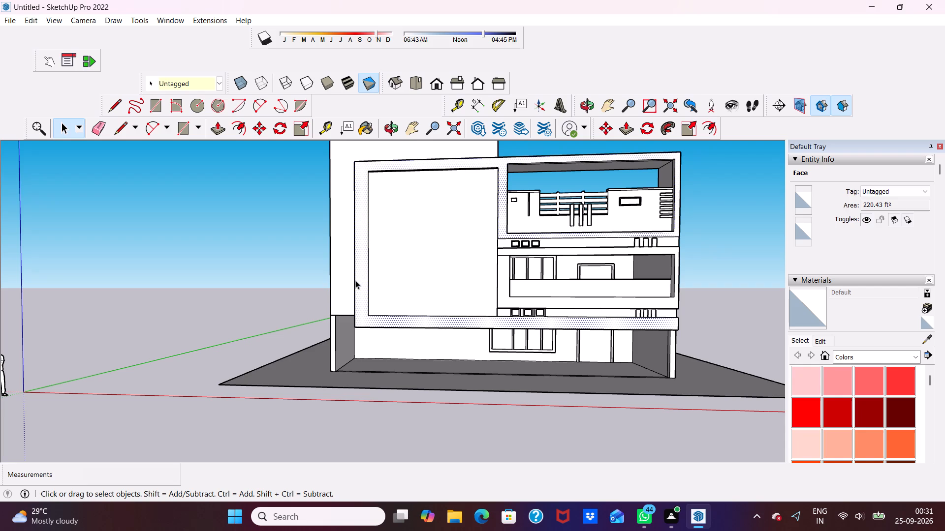
{"action": "scroll", "coordinate": [355, 280], "scroll_direction": "down", "scroll_amount": 2}
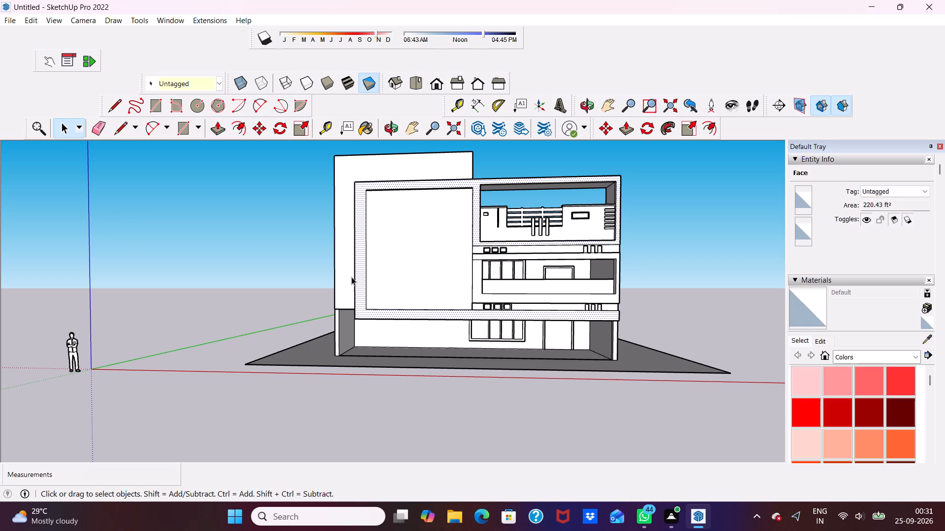
{"action": "left_click", "coordinate": [216, 127]}
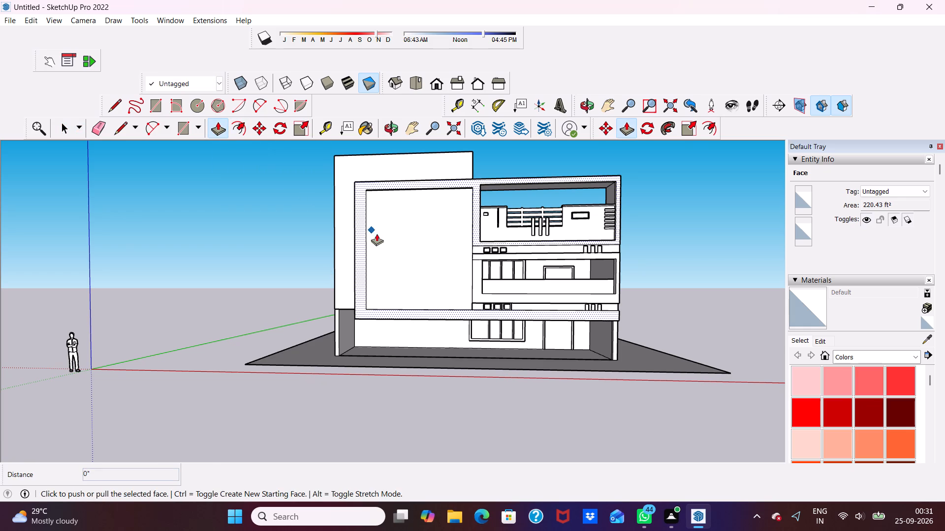
{"action": "left_click", "coordinate": [359, 246]}
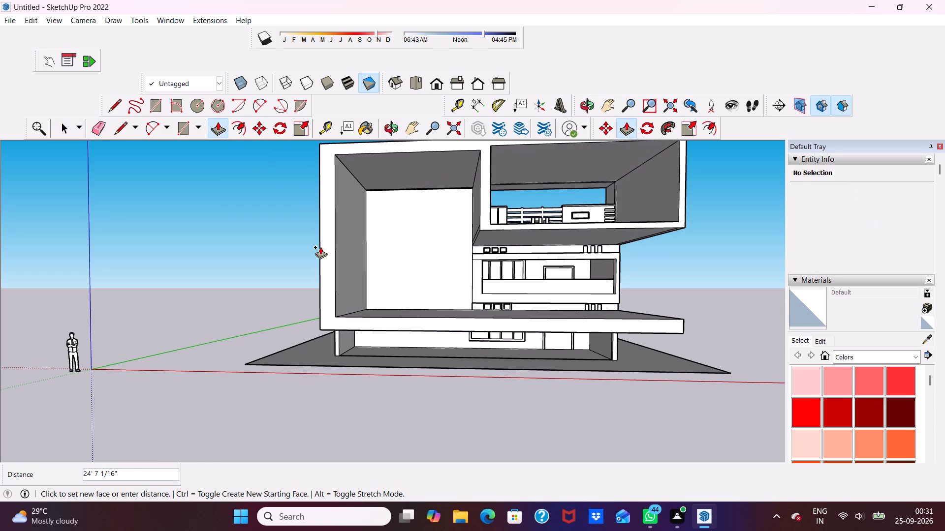
{"action": "key", "text": "3"}
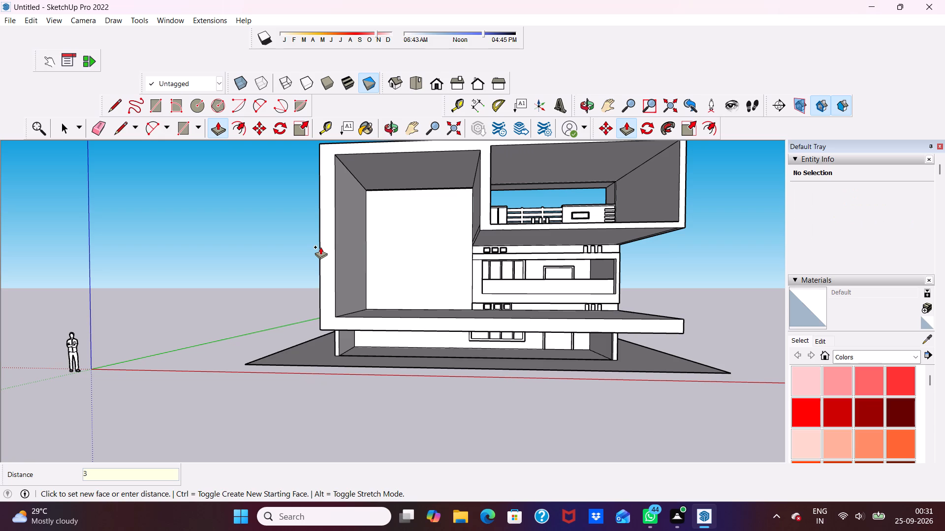
{"action": "key", "text": "shift+quotedbl"}
{"action": "key", "text": "Return"}
{"action": "left_click_drag", "start_coordinate": [550, 248], "coordinate": [494, 248]}
Erase the lengthwise seam lines on the inner sides of the frame's lower beam and outer vertical strip.
{"action": "scroll", "coordinate": [550, 248], "scroll_direction": "up", "scroll_amount": 2}
{"action": "scroll", "coordinate": [449, 237], "scroll_direction": "down", "scroll_amount": 1}
{"action": "middle_click_drag", "start_coordinate": [448, 237], "coordinate": [431, 419]}
{"action": "scroll", "coordinate": [450, 299], "scroll_direction": "up", "scroll_amount": 5}
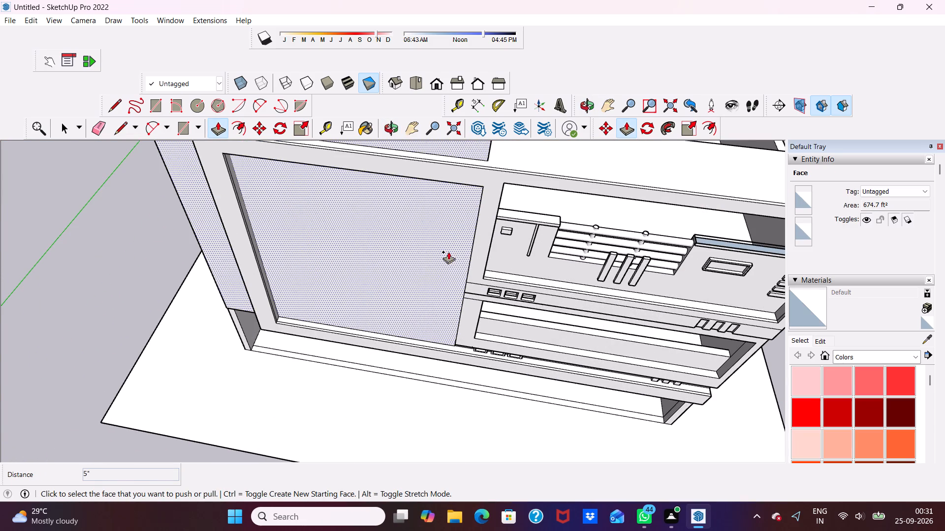
{"action": "key", "text": "space"}
{"action": "scroll", "coordinate": [431, 250], "scroll_direction": "down", "scroll_amount": 1}
{"action": "scroll", "coordinate": [431, 250], "scroll_direction": "up", "scroll_amount": 3}
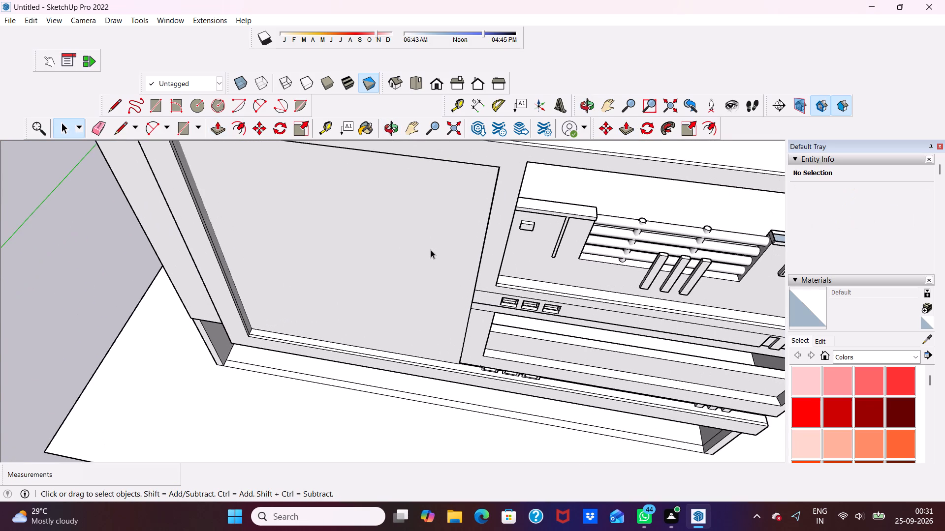
{"action": "scroll", "coordinate": [426, 253], "scroll_direction": "down", "scroll_amount": 1}
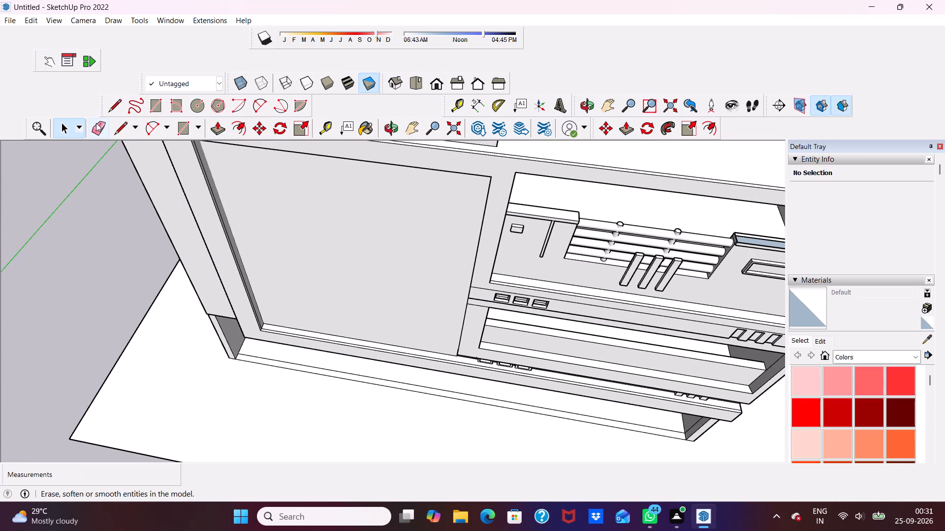
{"action": "left_click", "coordinate": [96, 123]}
{"action": "scroll", "coordinate": [374, 334], "scroll_direction": "up", "scroll_amount": 1}
{"action": "scroll", "coordinate": [320, 327], "scroll_direction": "up", "scroll_amount": 5}
{"action": "left_click", "coordinate": [302, 343]}
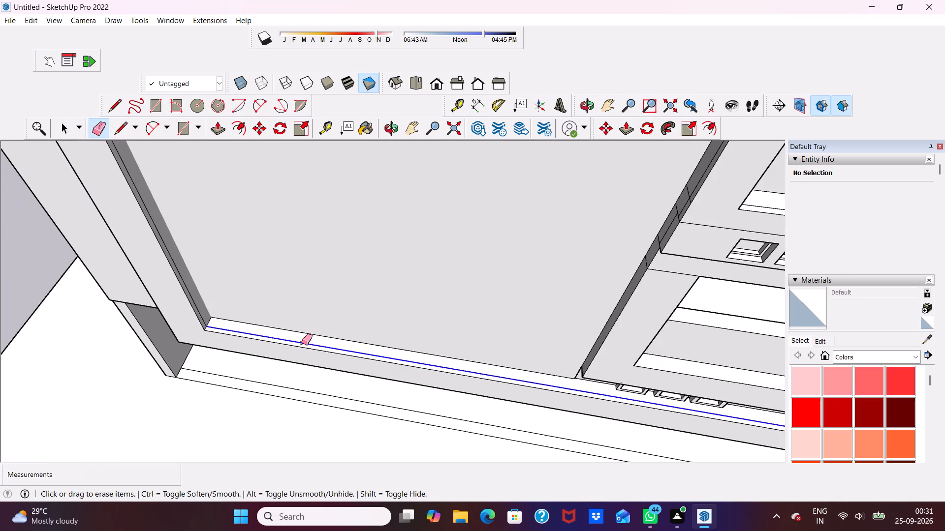
{"action": "left_click", "coordinate": [196, 305]}
{"action": "scroll", "coordinate": [192, 282], "scroll_direction": "down", "scroll_amount": 1}
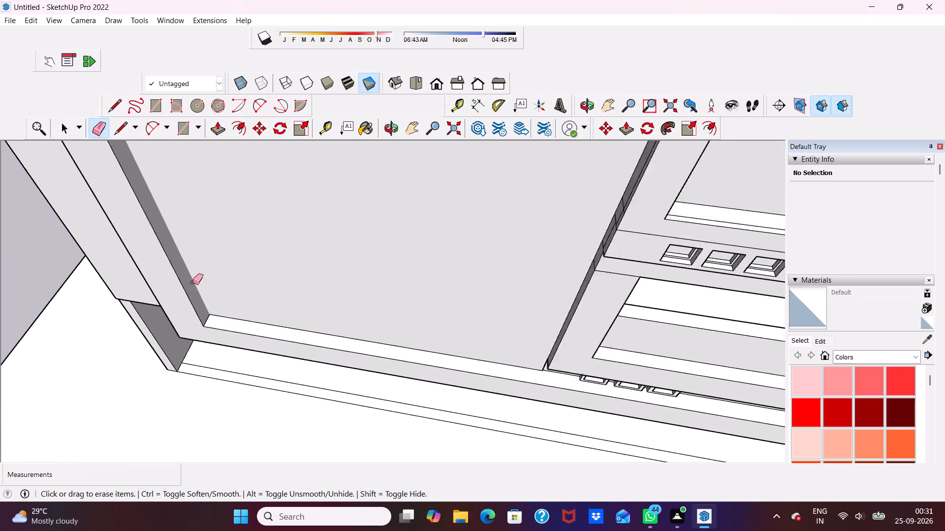
Erase the lengthwise seam line along the top face of the projecting frame's upper beam.
{"action": "scroll", "coordinate": [192, 282], "scroll_direction": "down", "scroll_amount": 12}
{"action": "scroll", "coordinate": [172, 291], "scroll_direction": "up", "scroll_amount": 1}
{"action": "scroll", "coordinate": [174, 300], "scroll_direction": "down", "scroll_amount": 1}
{"action": "scroll", "coordinate": [152, 227], "scroll_direction": "up", "scroll_amount": 8}
{"action": "scroll", "coordinate": [126, 195], "scroll_direction": "up", "scroll_amount": 2}
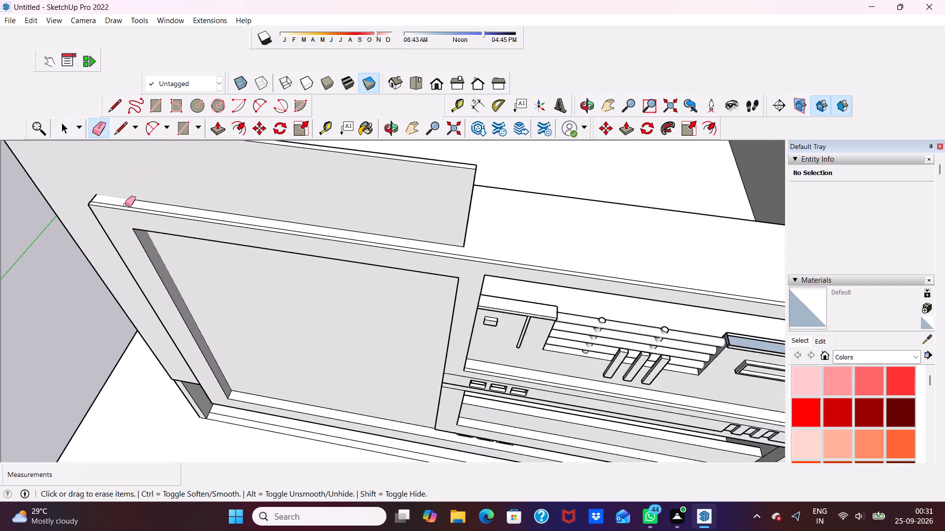
{"action": "left_click", "coordinate": [130, 207]}
{"action": "scroll", "coordinate": [130, 207], "scroll_direction": "up", "scroll_amount": 1}
{"action": "scroll", "coordinate": [130, 207], "scroll_direction": "down", "scroll_amount": 4}
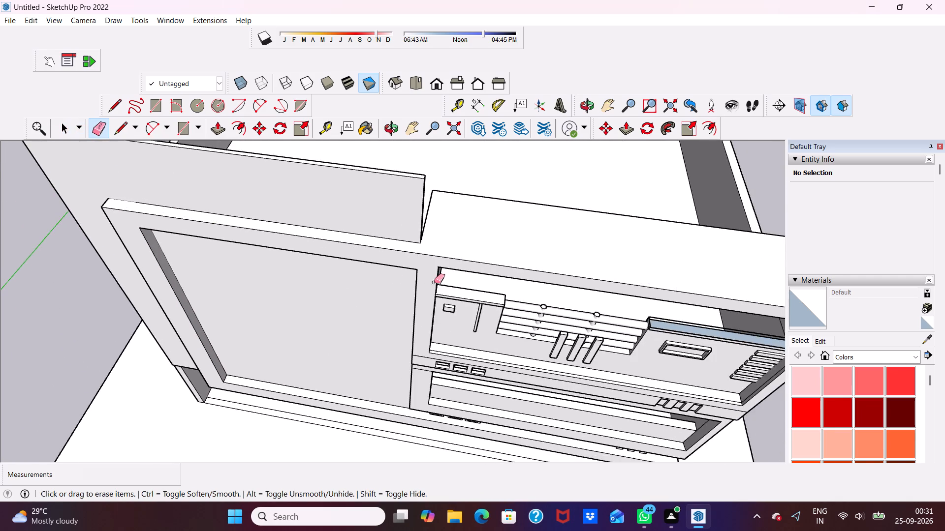
{"action": "scroll", "coordinate": [439, 286], "scroll_direction": "down", "scroll_amount": 4}
Erase the lengthwise seam lines on the sill and the adjoining inner side of the frame around the upper balcony opening.
{"action": "middle_click_drag", "start_coordinate": [502, 303], "coordinate": [532, 166]}
{"action": "scroll", "coordinate": [521, 334], "scroll_direction": "up", "scroll_amount": 4}
{"action": "middle_click_drag", "start_coordinate": [520, 339], "coordinate": [484, 386]}
{"action": "scroll", "coordinate": [520, 339], "scroll_direction": "down", "scroll_amount": 1}
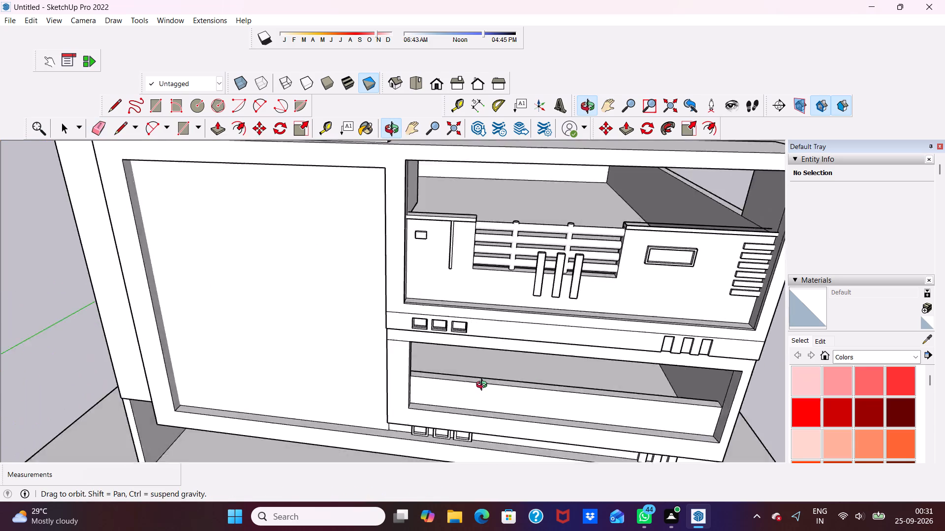
{"action": "middle_click_drag", "start_coordinate": [484, 386], "coordinate": [413, 436]}
{"action": "scroll", "coordinate": [406, 432], "scroll_direction": "up", "scroll_amount": 4}
{"action": "scroll", "coordinate": [415, 286], "scroll_direction": "up", "scroll_amount": 4}
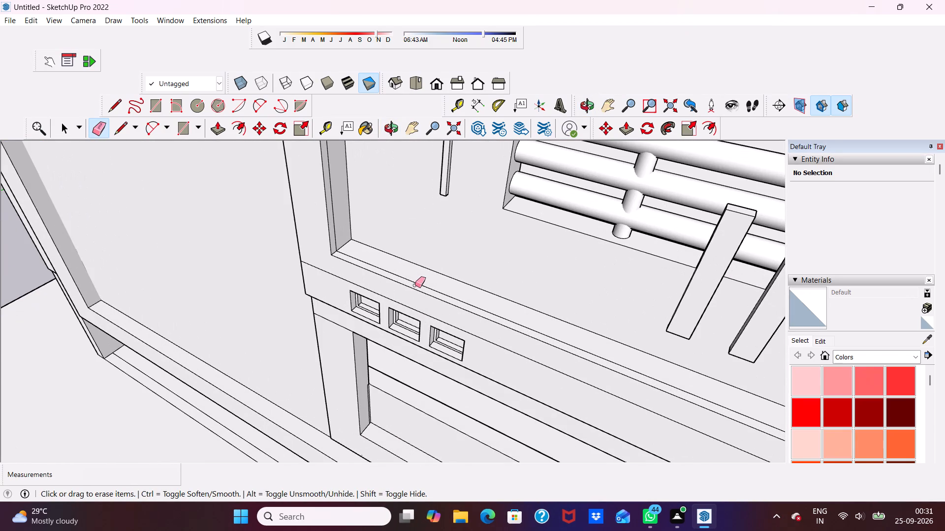
{"action": "scroll", "coordinate": [415, 285], "scroll_direction": "down", "scroll_amount": 10}
{"action": "scroll", "coordinate": [363, 228], "scroll_direction": "up", "scroll_amount": 2}
{"action": "scroll", "coordinate": [382, 285], "scroll_direction": "up", "scroll_amount": 2}
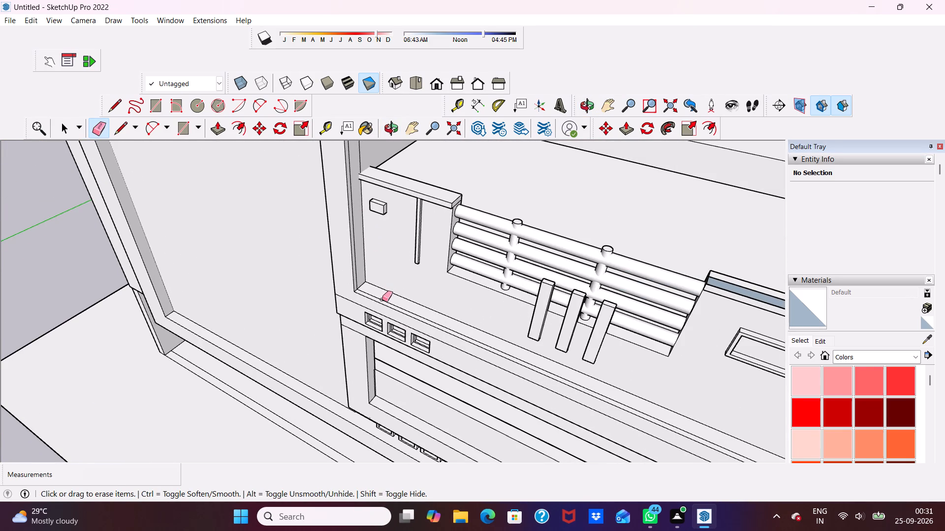
{"action": "left_click", "coordinate": [382, 298]}
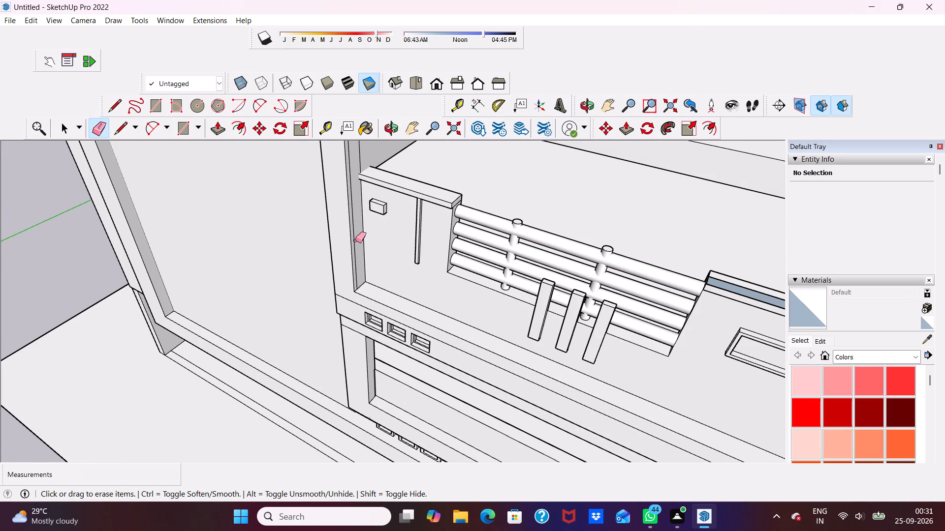
{"action": "left_click", "coordinate": [355, 240]}
Erase the seam lines on the underside of the upper balcony's top beam and the remaining one on the inner side nearest the plain wall.
{"action": "scroll", "coordinate": [352, 252], "scroll_direction": "down", "scroll_amount": 8}
{"action": "middle_click_drag", "start_coordinate": [395, 323], "coordinate": [545, 145]}
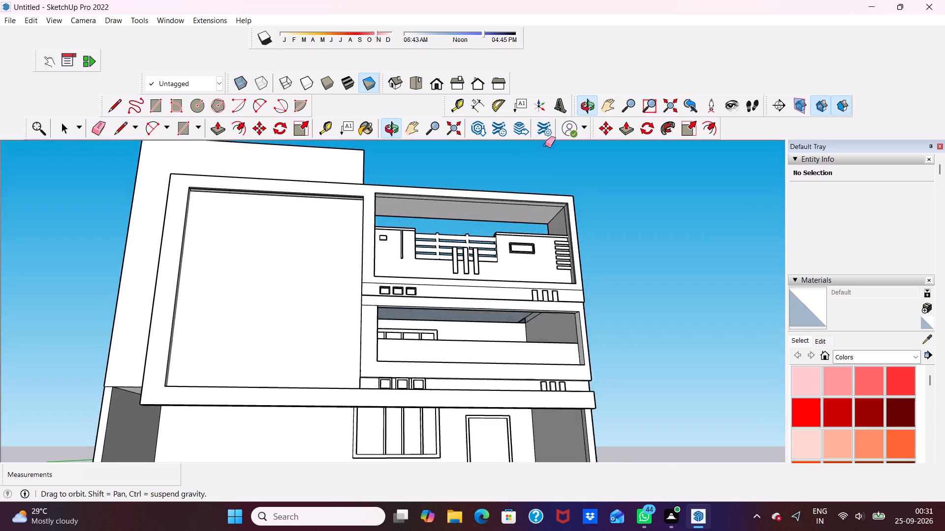
{"action": "middle_click_drag", "start_coordinate": [545, 145], "coordinate": [540, 129]}
{"action": "scroll", "coordinate": [557, 202], "scroll_direction": "up", "scroll_amount": 7}
{"action": "middle_click_drag", "start_coordinate": [540, 213], "coordinate": [512, 163]}
{"action": "scroll", "coordinate": [379, 194], "scroll_direction": "up", "scroll_amount": 4}
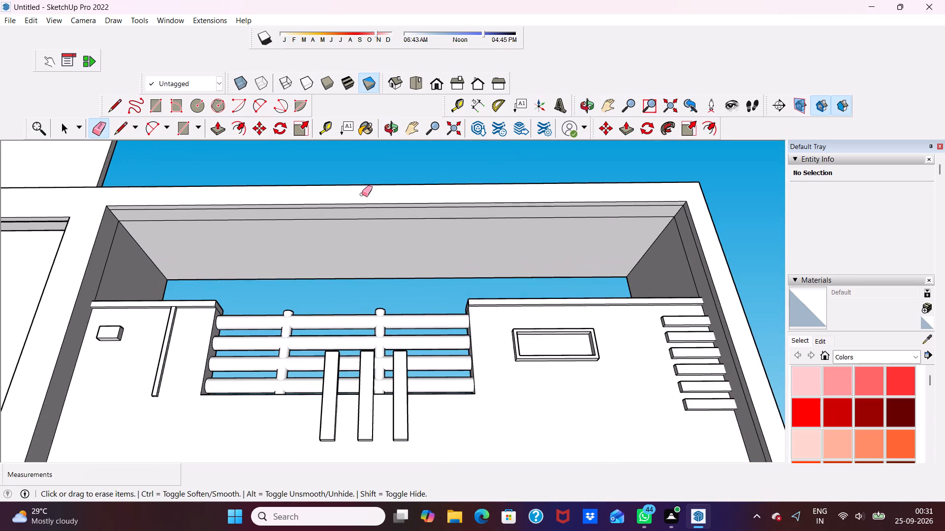
{"action": "left_click", "coordinate": [330, 210]}
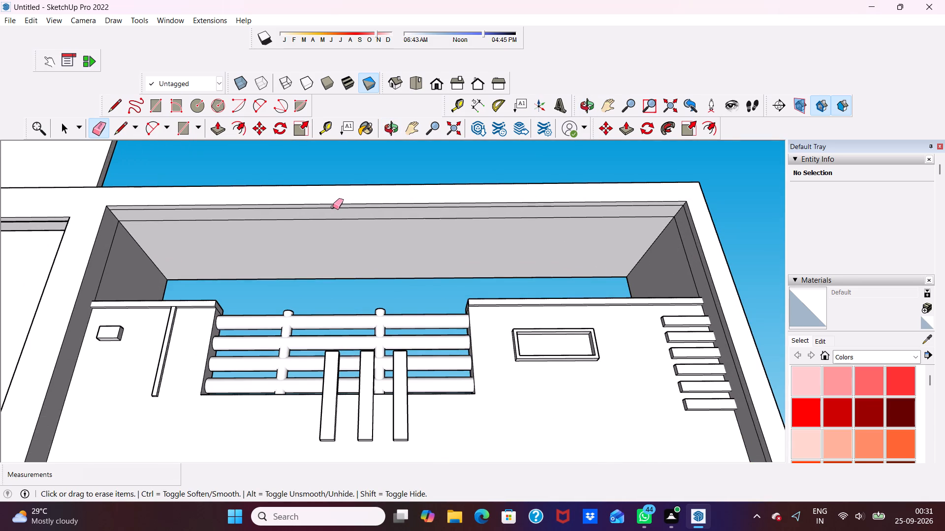
{"action": "left_click", "coordinate": [334, 207]}
{"action": "left_click", "coordinate": [332, 216]}
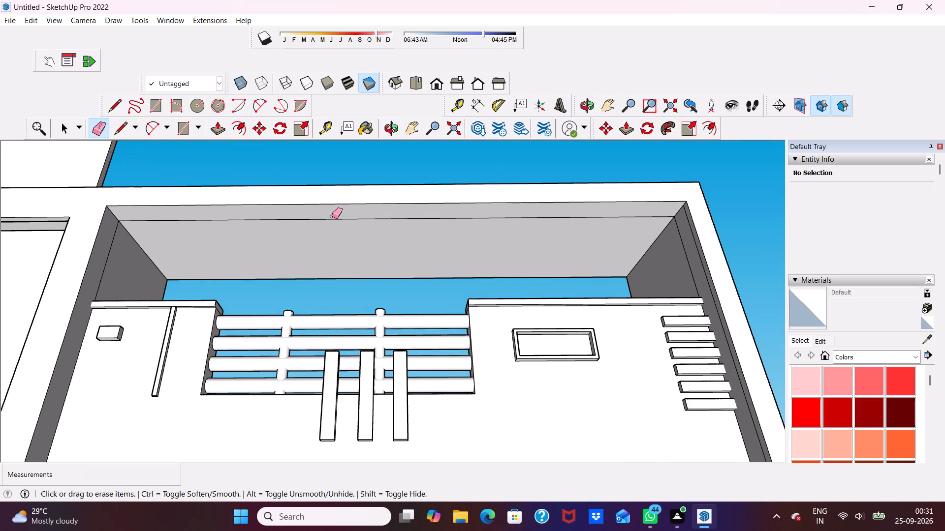
{"action": "left_click", "coordinate": [332, 218]}
{"action": "left_click", "coordinate": [328, 219]}
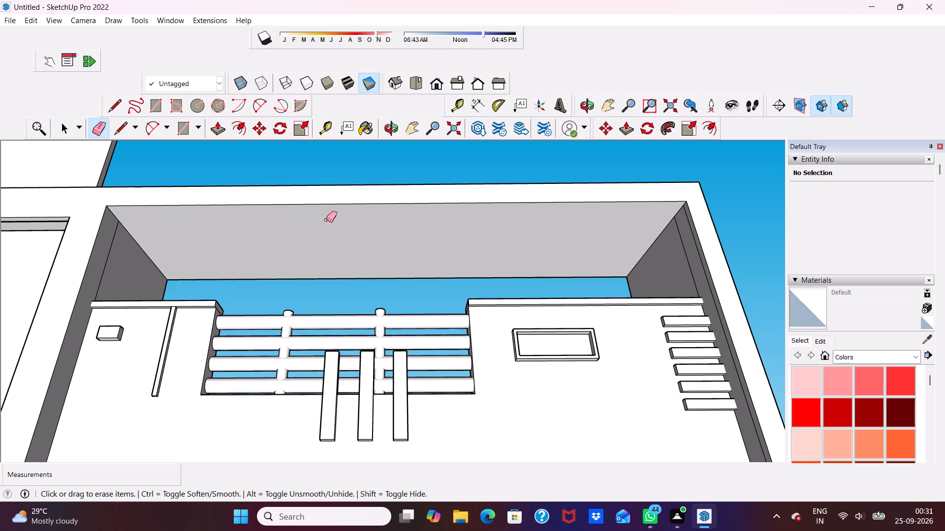
{"action": "left_click", "coordinate": [116, 235]}
Erase the two vertical seam lines on the inner side of the frame's outer strip beside the upper balcony's horizontal louvres.
{"action": "scroll", "coordinate": [458, 305], "scroll_direction": "down", "scroll_amount": 4}
{"action": "middle_click_drag", "start_coordinate": [591, 337], "coordinate": [714, 367]}
{"action": "scroll", "coordinate": [616, 313], "scroll_direction": "up", "scroll_amount": 4}
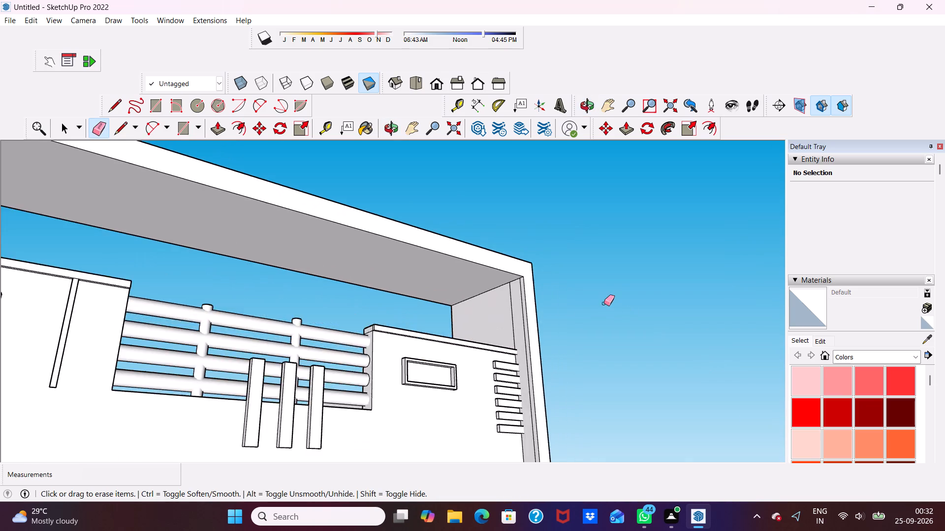
{"action": "scroll", "coordinate": [462, 341], "scroll_direction": "up", "scroll_amount": 4}
{"action": "left_click", "coordinate": [513, 269]}
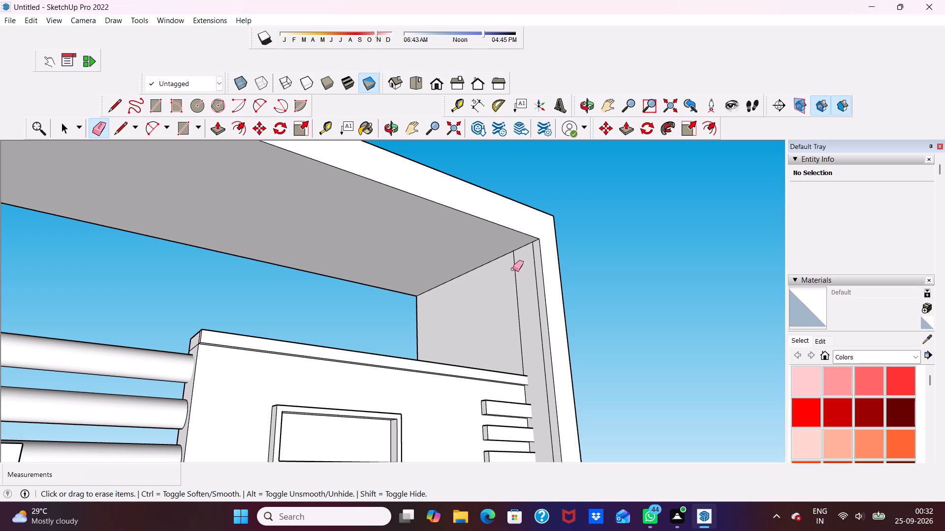
{"action": "left_click", "coordinate": [514, 269]}
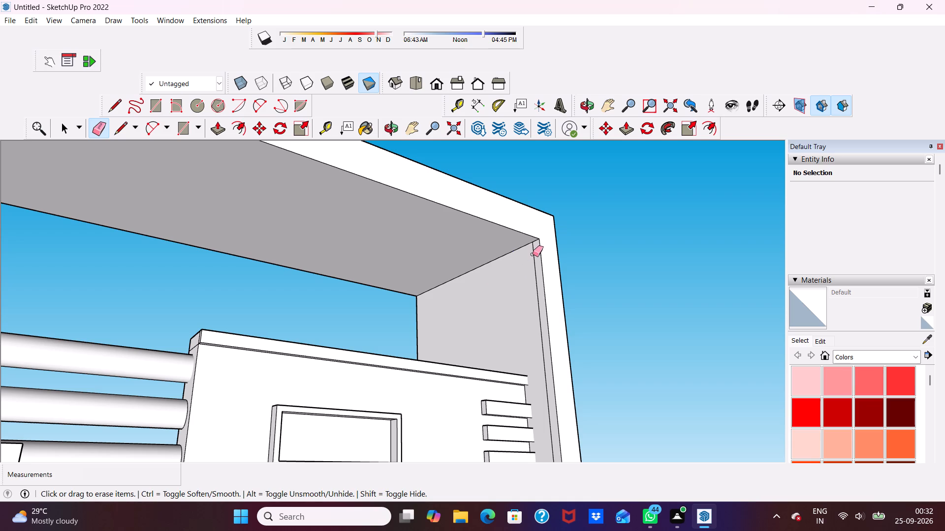
{"action": "left_click", "coordinate": [533, 254]}
Erase the short horizontal seam on the lower balcony frame's front face at its upper corner beside the plain wall.
{"action": "scroll", "coordinate": [524, 252], "scroll_direction": "down", "scroll_amount": 10}
{"action": "scroll", "coordinate": [479, 286], "scroll_direction": "up", "scroll_amount": 2}
{"action": "scroll", "coordinate": [476, 277], "scroll_direction": "down", "scroll_amount": 2}
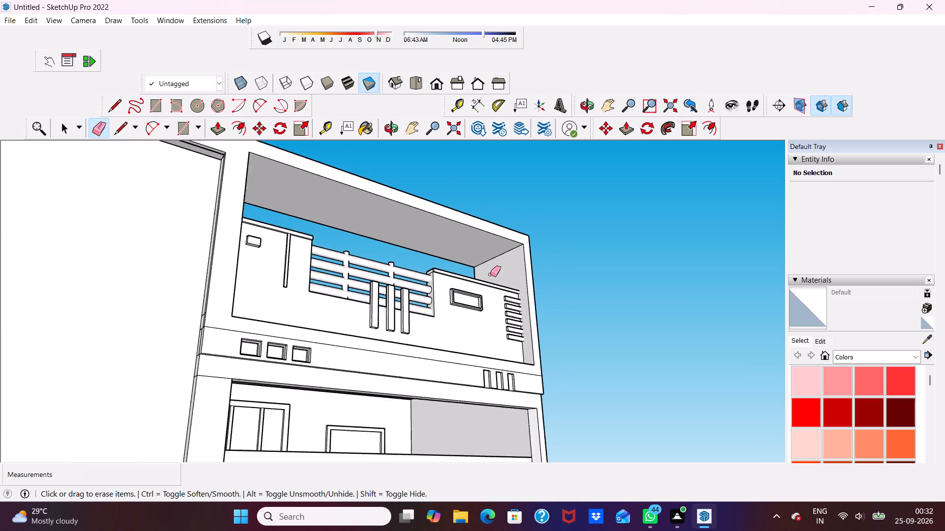
{"action": "scroll", "coordinate": [490, 274], "scroll_direction": "down", "scroll_amount": 3}
{"action": "middle_click_drag", "start_coordinate": [500, 288], "coordinate": [366, 471]}
{"action": "scroll", "coordinate": [343, 373], "scroll_direction": "up", "scroll_amount": 4}
{"action": "middle_click_drag", "start_coordinate": [301, 372], "coordinate": [279, 252]}
{"action": "scroll", "coordinate": [336, 320], "scroll_direction": "up", "scroll_amount": 2}
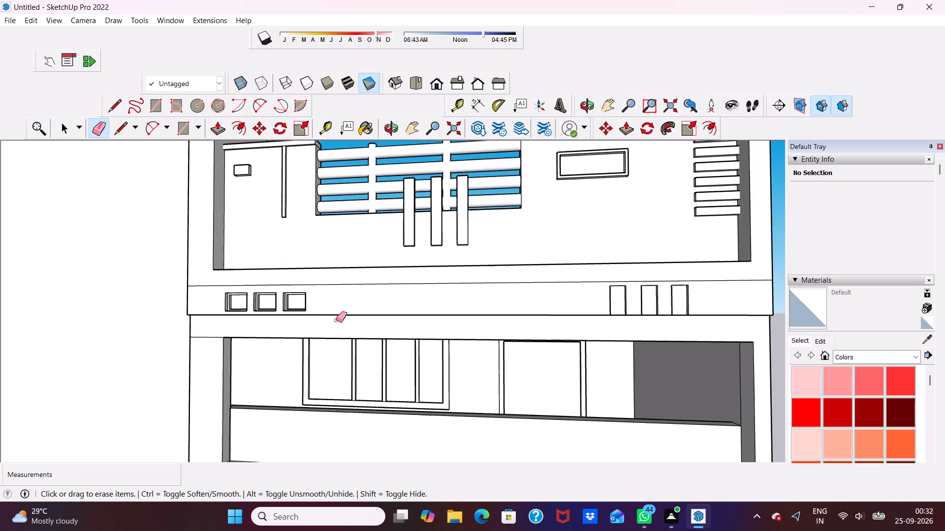
{"action": "scroll", "coordinate": [336, 320], "scroll_direction": "up", "scroll_amount": 1}
{"action": "scroll", "coordinate": [336, 320], "scroll_direction": "down", "scroll_amount": 4}
{"action": "middle_click_drag", "start_coordinate": [345, 320], "coordinate": [493, 242]}
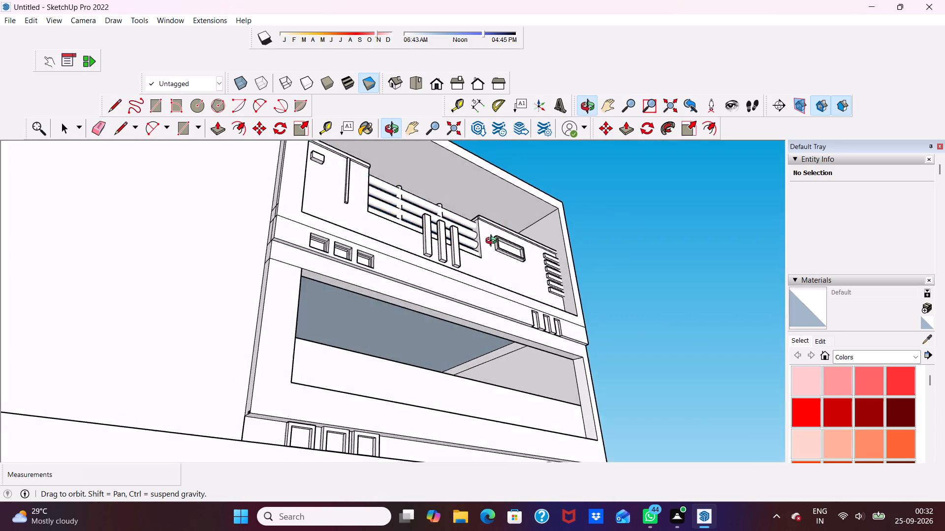
{"action": "middle_click_drag", "start_coordinate": [493, 242], "coordinate": [333, 321]}
{"action": "middle_click_drag", "start_coordinate": [341, 310], "coordinate": [538, 280]}
{"action": "scroll", "coordinate": [330, 329], "scroll_direction": "up", "scroll_amount": 3}
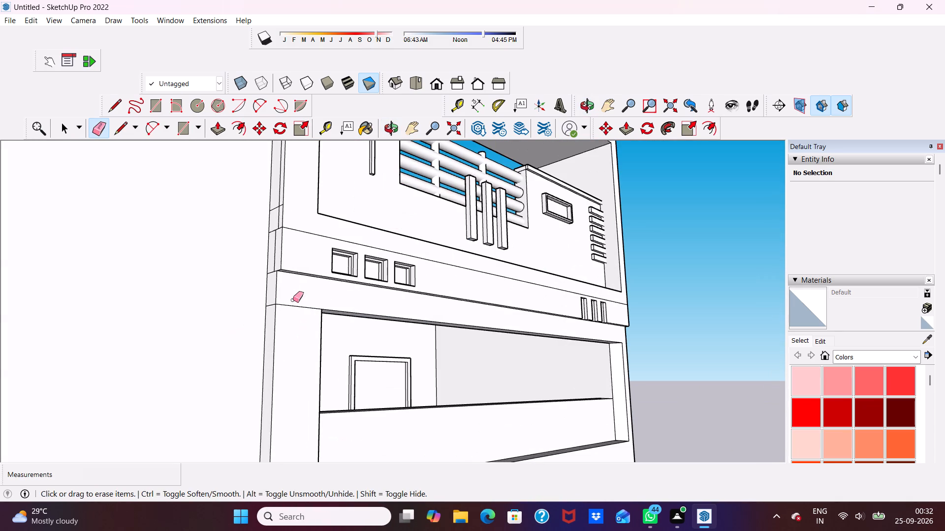
{"action": "left_click", "coordinate": [293, 305]}
Erase the vertical and horizontal seam lines and leftover stubs on the narrow side face between the plain wall and the balcony bands.
{"action": "middle_click_drag", "start_coordinate": [253, 334], "coordinate": [300, 348]}
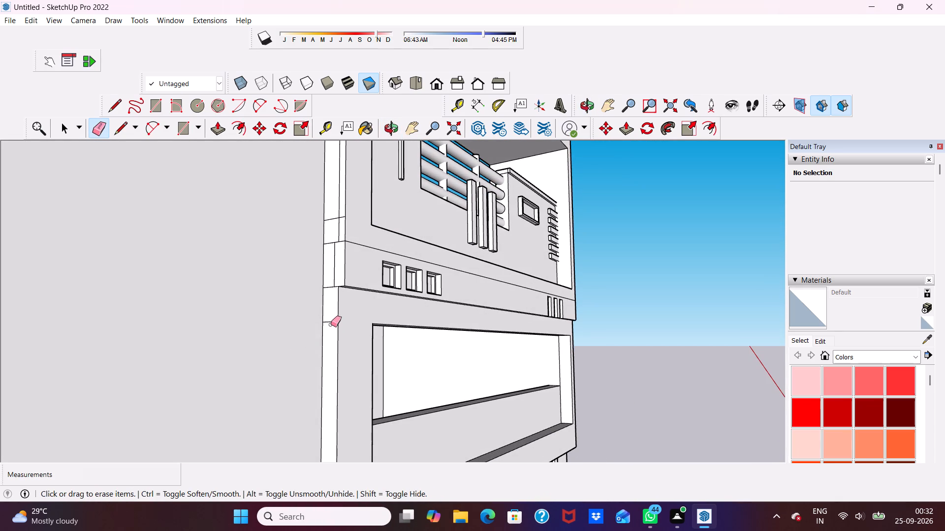
{"action": "left_click", "coordinate": [330, 323]}
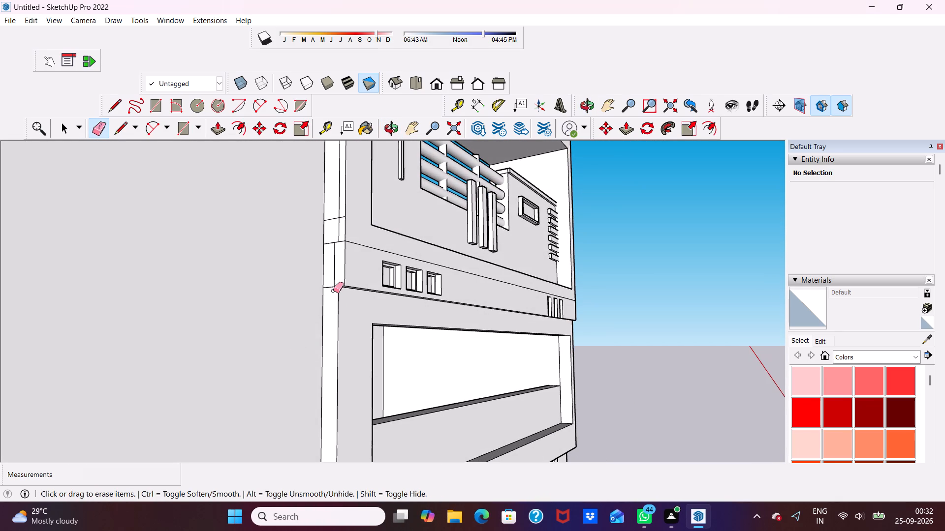
{"action": "left_click", "coordinate": [329, 288]}
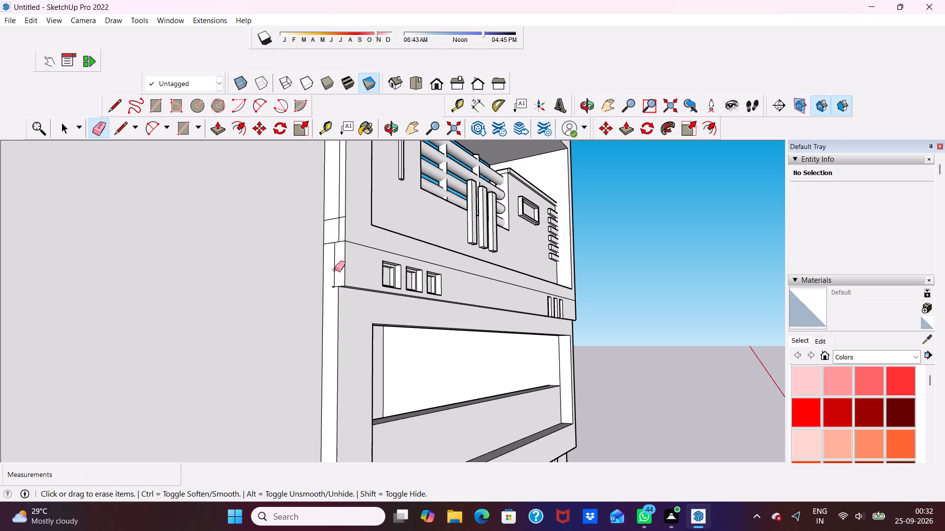
{"action": "left_click", "coordinate": [335, 269]}
{"action": "left_click_drag", "start_coordinate": [337, 203], "coordinate": [340, 223]}
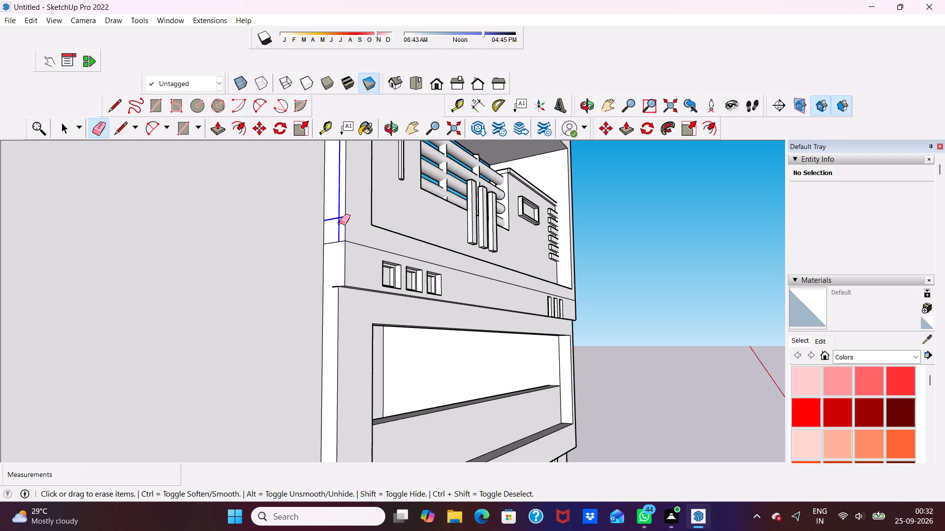
{"action": "left_click_drag", "start_coordinate": [340, 223], "coordinate": [333, 245]}
{"action": "left_click", "coordinate": [333, 287]}
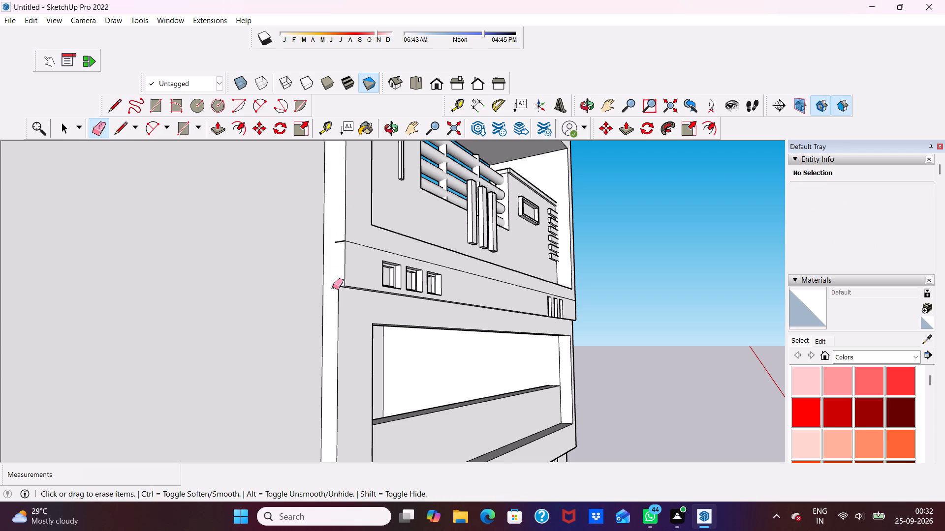
{"action": "scroll", "coordinate": [304, 259], "scroll_direction": "down", "scroll_amount": 4}
{"action": "scroll", "coordinate": [325, 249], "scroll_direction": "up", "scroll_amount": 3}
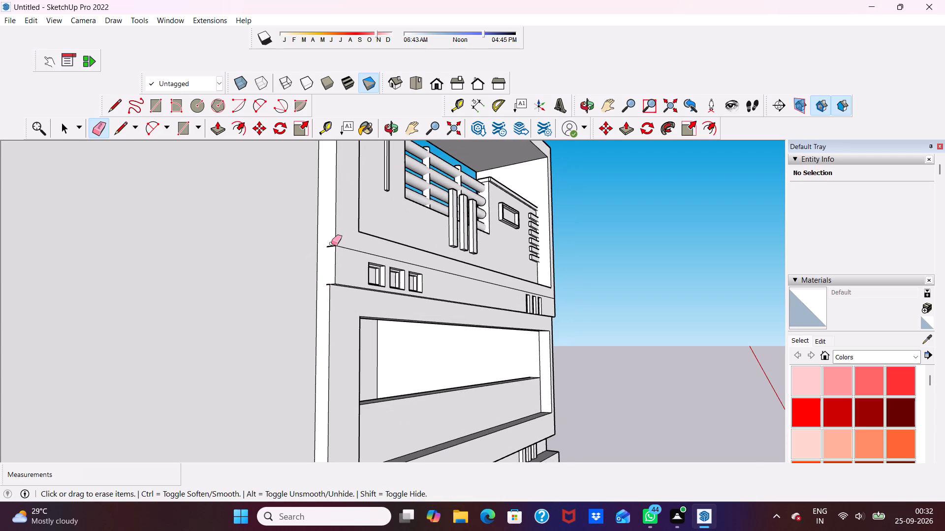
{"action": "left_click", "coordinate": [332, 245]}
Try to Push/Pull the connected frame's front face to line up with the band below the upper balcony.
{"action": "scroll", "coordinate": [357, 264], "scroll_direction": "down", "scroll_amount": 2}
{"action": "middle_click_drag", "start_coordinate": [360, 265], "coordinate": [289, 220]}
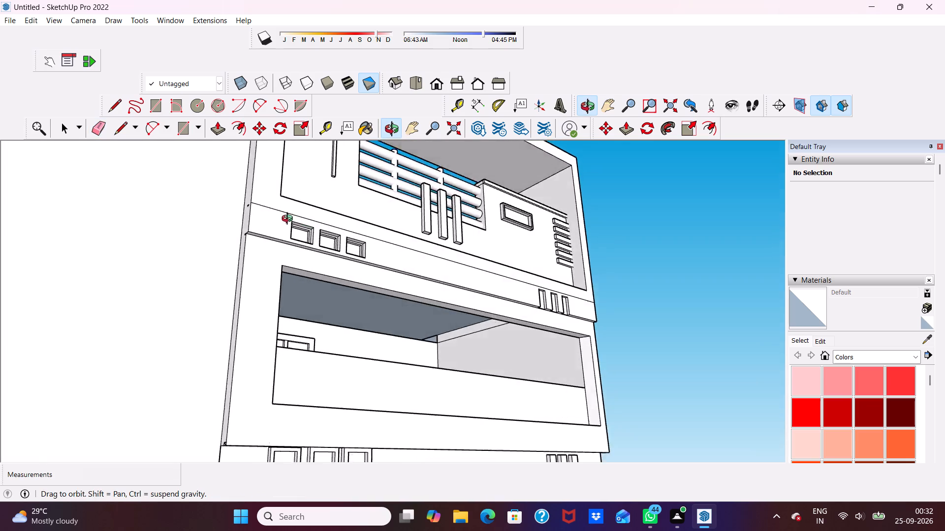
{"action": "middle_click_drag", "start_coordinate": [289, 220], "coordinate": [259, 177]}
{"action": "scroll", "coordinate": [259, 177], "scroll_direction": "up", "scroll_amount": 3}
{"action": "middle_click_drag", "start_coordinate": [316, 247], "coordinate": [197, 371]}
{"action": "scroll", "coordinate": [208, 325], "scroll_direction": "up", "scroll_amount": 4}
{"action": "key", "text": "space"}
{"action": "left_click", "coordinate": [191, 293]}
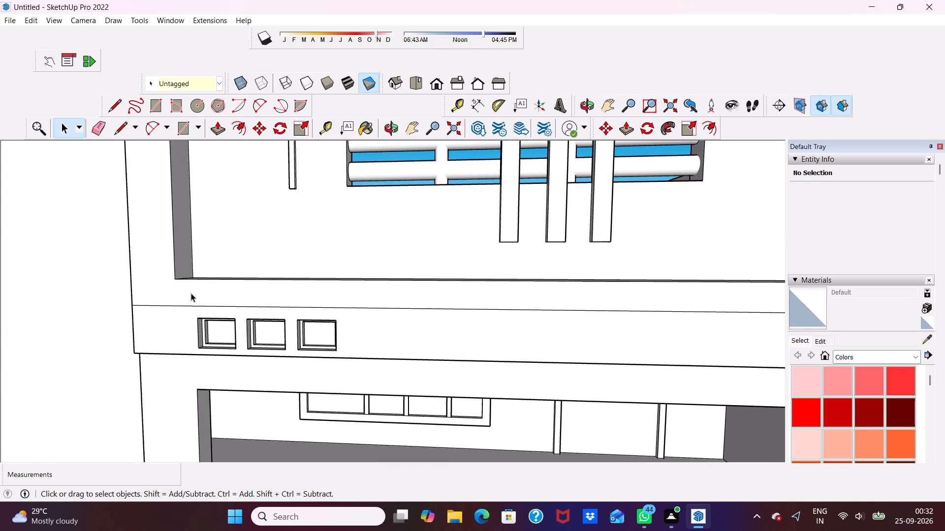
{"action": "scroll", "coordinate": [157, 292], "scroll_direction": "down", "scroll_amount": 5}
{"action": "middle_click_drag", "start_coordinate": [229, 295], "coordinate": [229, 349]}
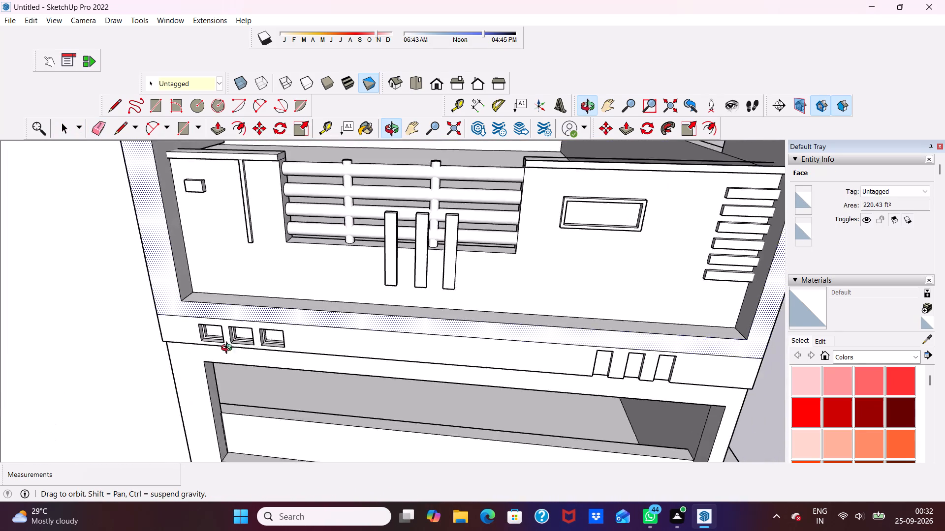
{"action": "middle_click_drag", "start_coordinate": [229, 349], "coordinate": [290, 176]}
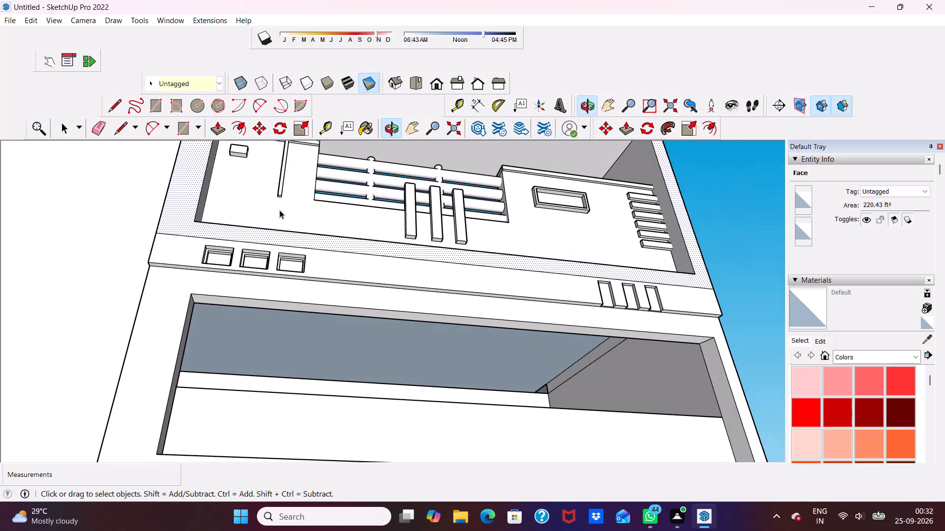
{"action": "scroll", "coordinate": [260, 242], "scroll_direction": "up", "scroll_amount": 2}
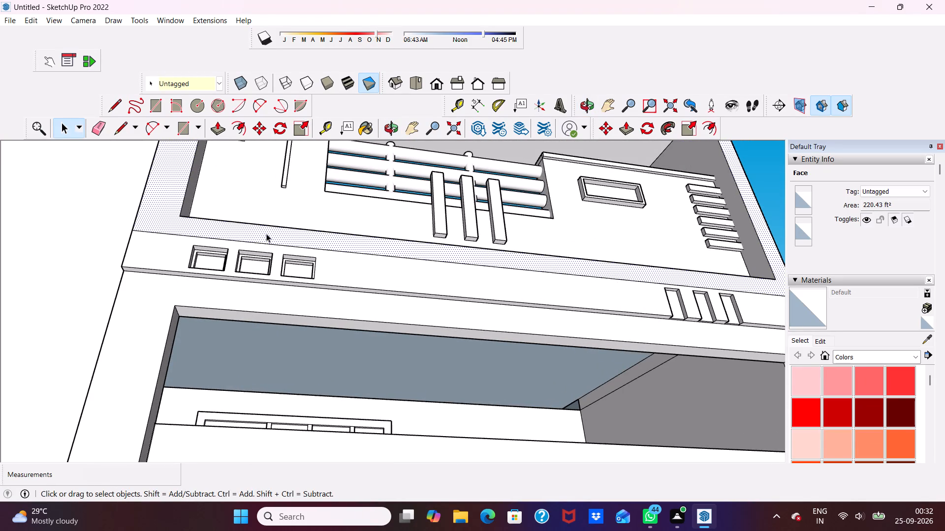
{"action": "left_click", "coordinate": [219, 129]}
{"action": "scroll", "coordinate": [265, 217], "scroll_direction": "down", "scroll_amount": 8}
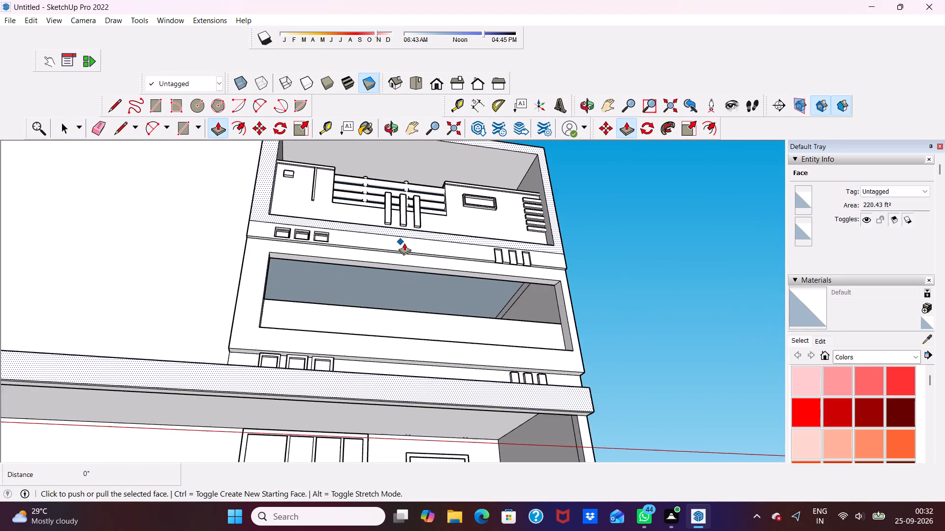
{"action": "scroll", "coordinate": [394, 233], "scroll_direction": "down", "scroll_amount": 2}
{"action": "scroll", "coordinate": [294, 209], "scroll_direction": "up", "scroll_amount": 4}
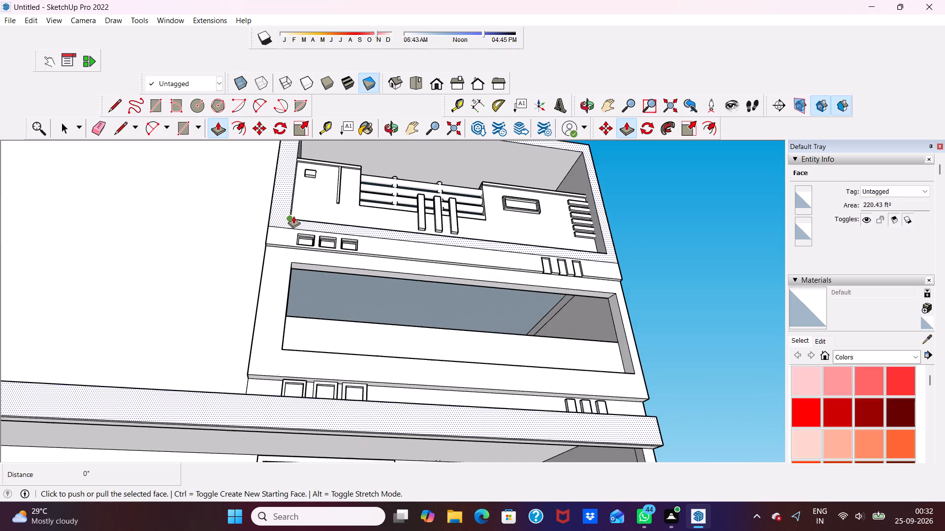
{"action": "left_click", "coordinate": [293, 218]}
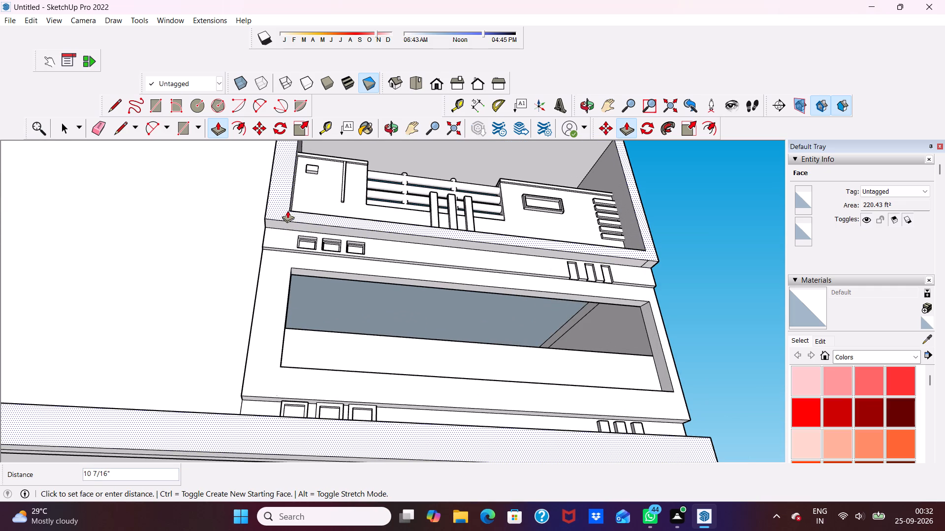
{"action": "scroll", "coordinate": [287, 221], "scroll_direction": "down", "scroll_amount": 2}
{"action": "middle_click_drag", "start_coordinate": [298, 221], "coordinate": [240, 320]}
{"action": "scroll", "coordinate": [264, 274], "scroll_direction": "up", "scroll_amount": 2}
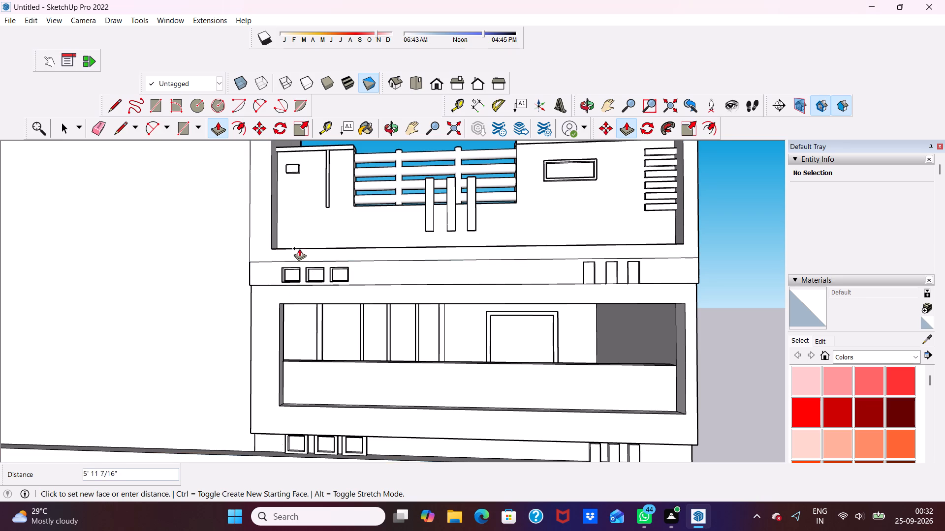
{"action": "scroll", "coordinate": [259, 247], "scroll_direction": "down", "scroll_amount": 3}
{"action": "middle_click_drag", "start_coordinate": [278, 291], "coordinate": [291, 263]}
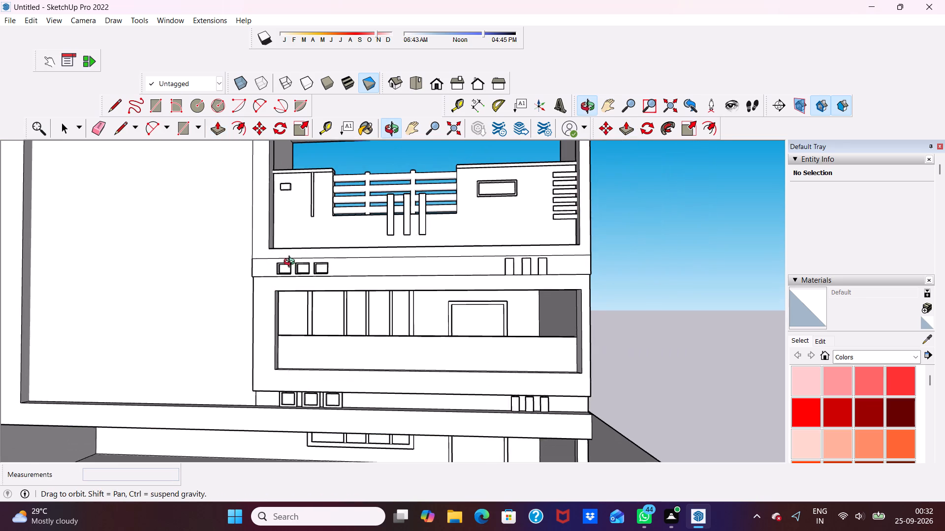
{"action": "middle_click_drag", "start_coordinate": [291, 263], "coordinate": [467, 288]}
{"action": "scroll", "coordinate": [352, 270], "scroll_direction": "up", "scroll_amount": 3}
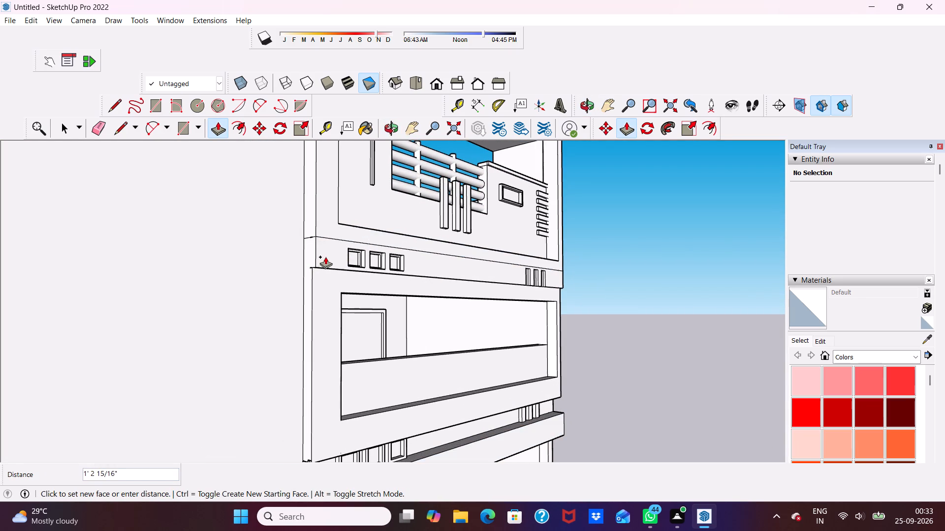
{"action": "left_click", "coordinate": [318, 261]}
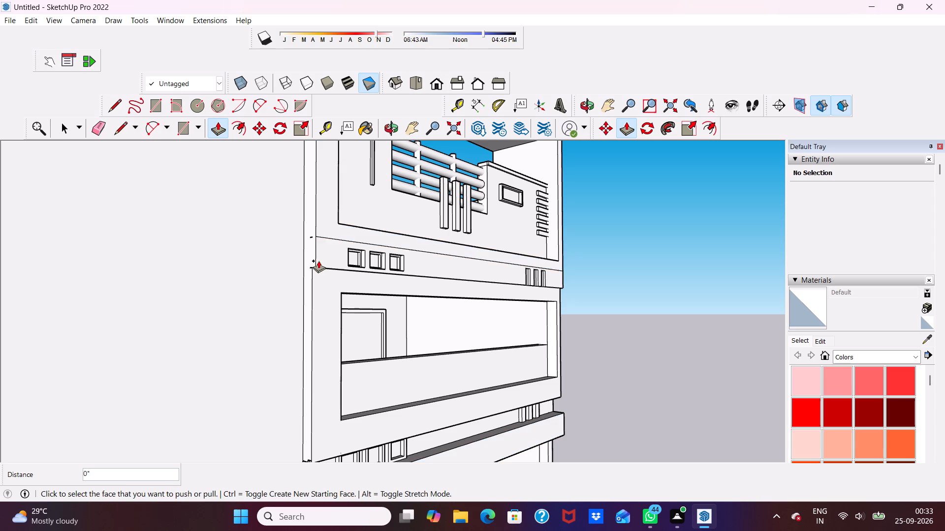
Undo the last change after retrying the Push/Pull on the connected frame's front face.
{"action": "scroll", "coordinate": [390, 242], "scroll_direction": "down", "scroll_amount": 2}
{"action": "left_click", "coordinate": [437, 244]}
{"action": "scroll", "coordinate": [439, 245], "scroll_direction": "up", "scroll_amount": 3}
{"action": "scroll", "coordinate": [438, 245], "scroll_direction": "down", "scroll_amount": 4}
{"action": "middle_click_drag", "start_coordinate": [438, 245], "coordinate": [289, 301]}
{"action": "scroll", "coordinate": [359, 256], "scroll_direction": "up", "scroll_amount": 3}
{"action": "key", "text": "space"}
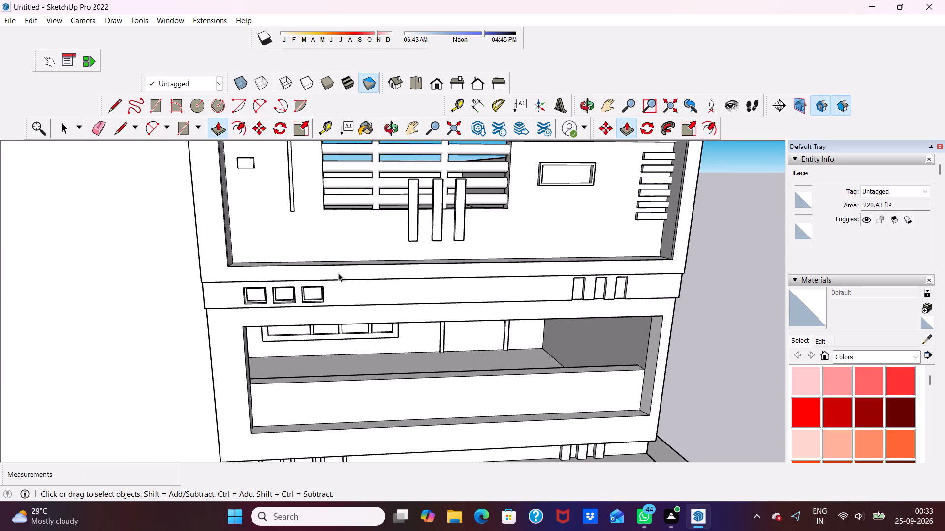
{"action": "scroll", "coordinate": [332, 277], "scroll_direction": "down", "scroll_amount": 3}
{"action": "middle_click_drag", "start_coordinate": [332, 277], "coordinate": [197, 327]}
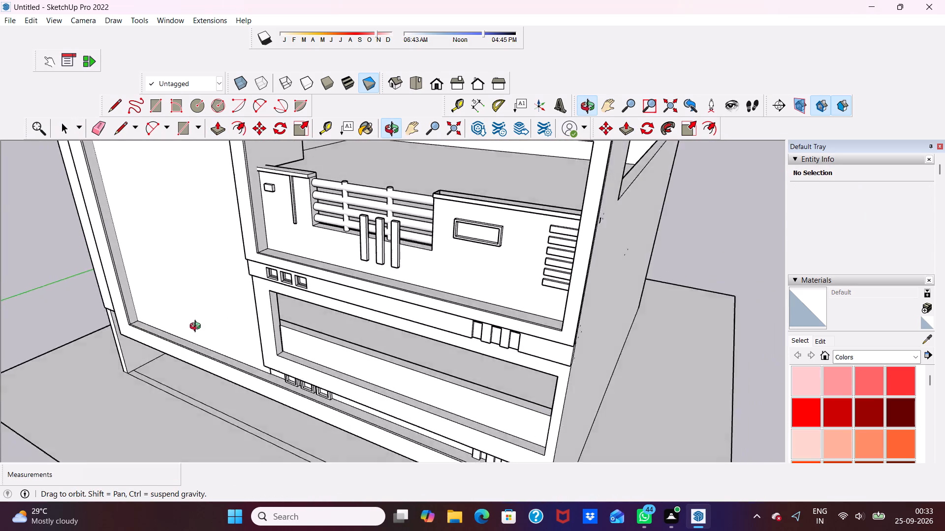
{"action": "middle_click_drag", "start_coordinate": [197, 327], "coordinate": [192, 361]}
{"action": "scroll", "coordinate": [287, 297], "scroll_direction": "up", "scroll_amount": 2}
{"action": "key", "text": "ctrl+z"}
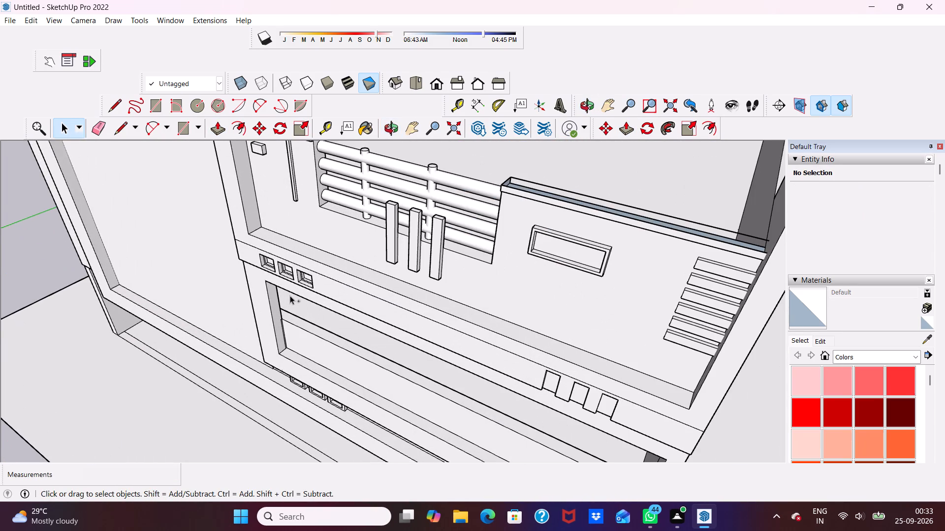
Draw a vertical line about 1' 6 1/8" across the frame's top beam, from the plain wall's upper corner beside the balcony to the top edge.
{"action": "scroll", "coordinate": [305, 282], "scroll_direction": "down", "scroll_amount": 2}
{"action": "middle_click_drag", "start_coordinate": [305, 281], "coordinate": [444, 156]}
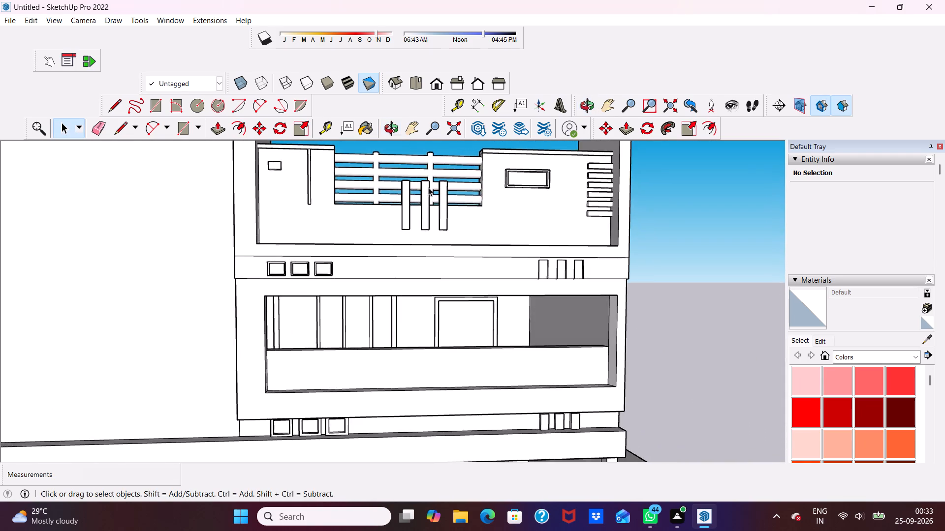
{"action": "scroll", "coordinate": [418, 219], "scroll_direction": "up", "scroll_amount": 2}
{"action": "left_click", "coordinate": [345, 264]}
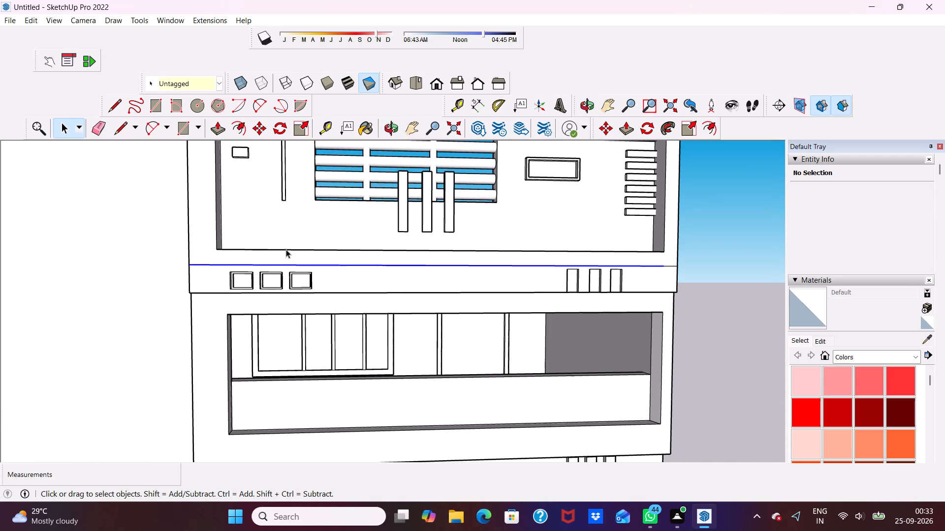
{"action": "scroll", "coordinate": [293, 243], "scroll_direction": "up", "scroll_amount": 4}
{"action": "left_click", "coordinate": [266, 265]}
{"action": "scroll", "coordinate": [266, 265], "scroll_direction": "down", "scroll_amount": 10}
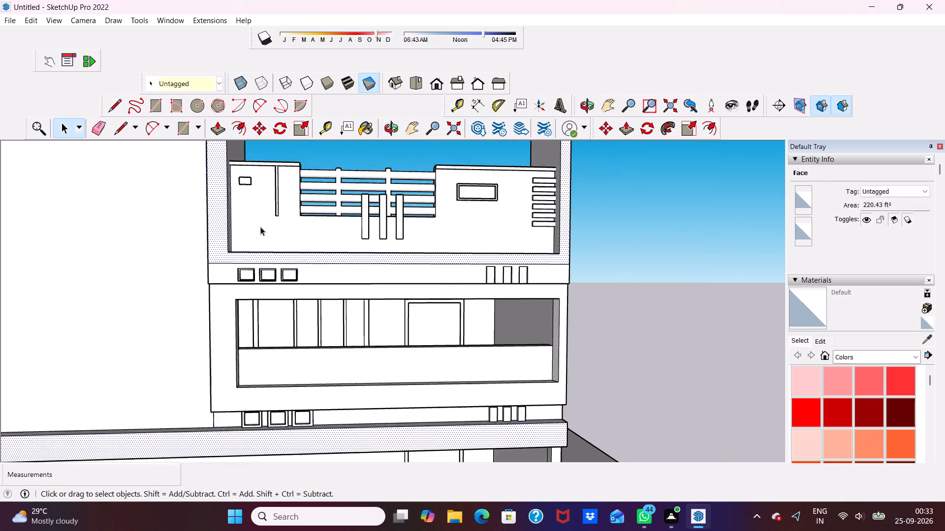
{"action": "scroll", "coordinate": [260, 227], "scroll_direction": "down", "scroll_amount": 2}
{"action": "scroll", "coordinate": [234, 173], "scroll_direction": "down", "scroll_amount": 4}
{"action": "scroll", "coordinate": [225, 155], "scroll_direction": "up", "scroll_amount": 3}
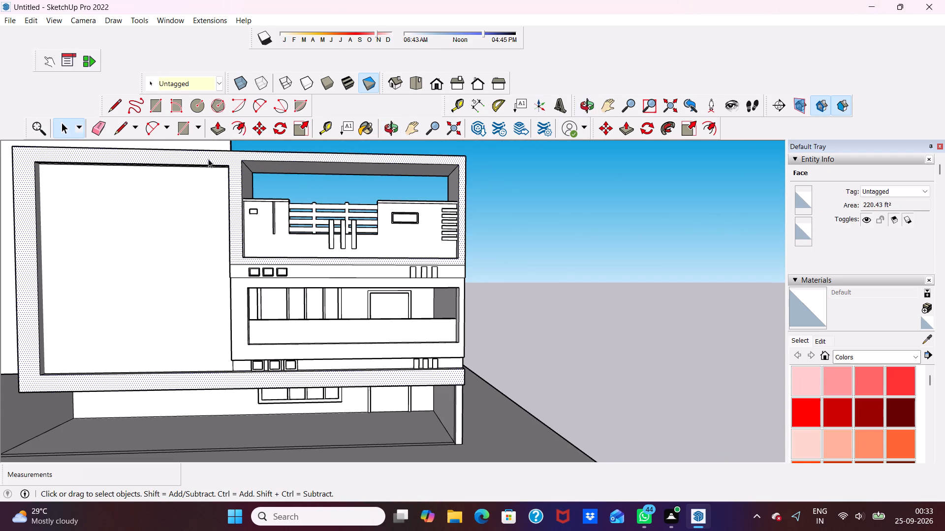
{"action": "left_click", "coordinate": [118, 130]}
{"action": "scroll", "coordinate": [216, 162], "scroll_direction": "up", "scroll_amount": 3}
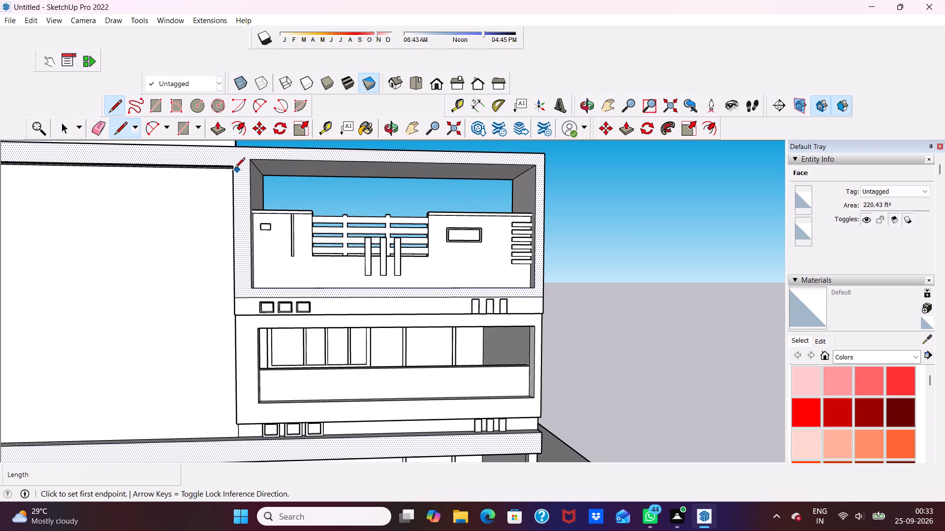
{"action": "left_click", "coordinate": [233, 169]}
{"action": "left_click", "coordinate": [235, 148]}
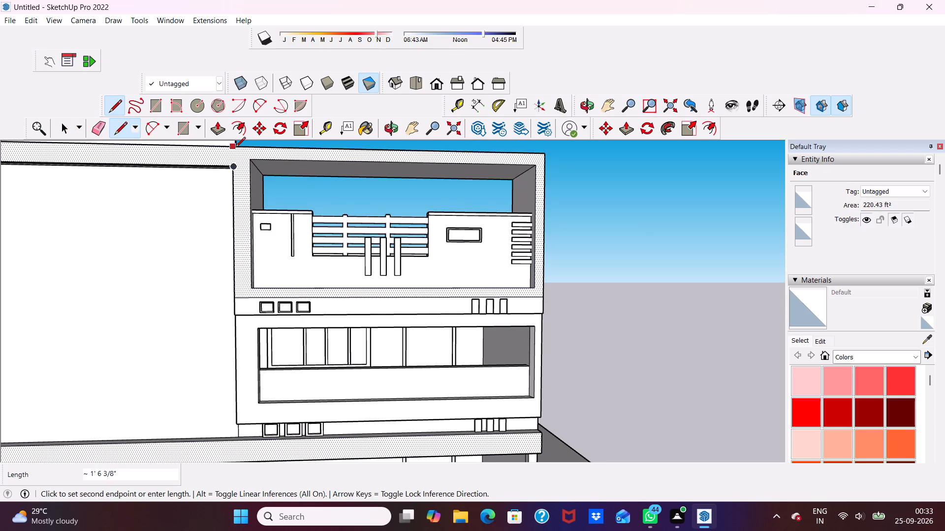
{"action": "left_click", "coordinate": [231, 168]}
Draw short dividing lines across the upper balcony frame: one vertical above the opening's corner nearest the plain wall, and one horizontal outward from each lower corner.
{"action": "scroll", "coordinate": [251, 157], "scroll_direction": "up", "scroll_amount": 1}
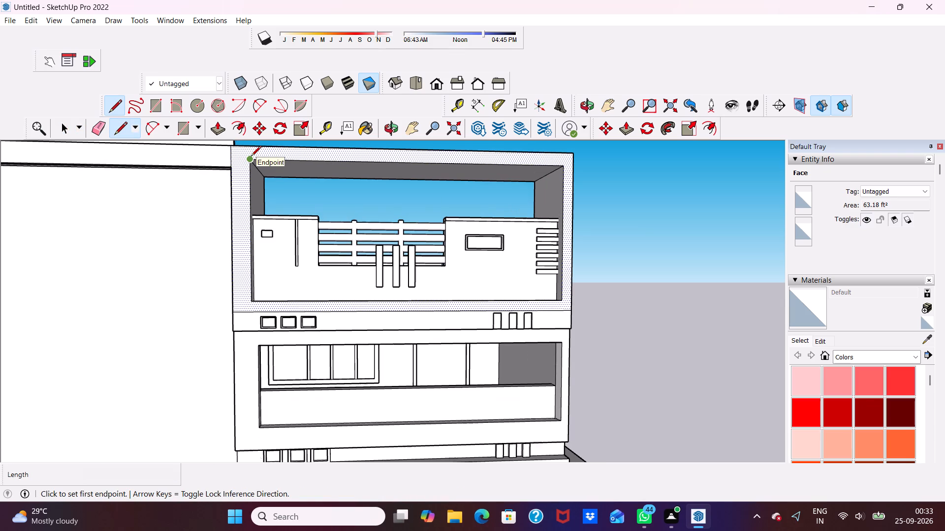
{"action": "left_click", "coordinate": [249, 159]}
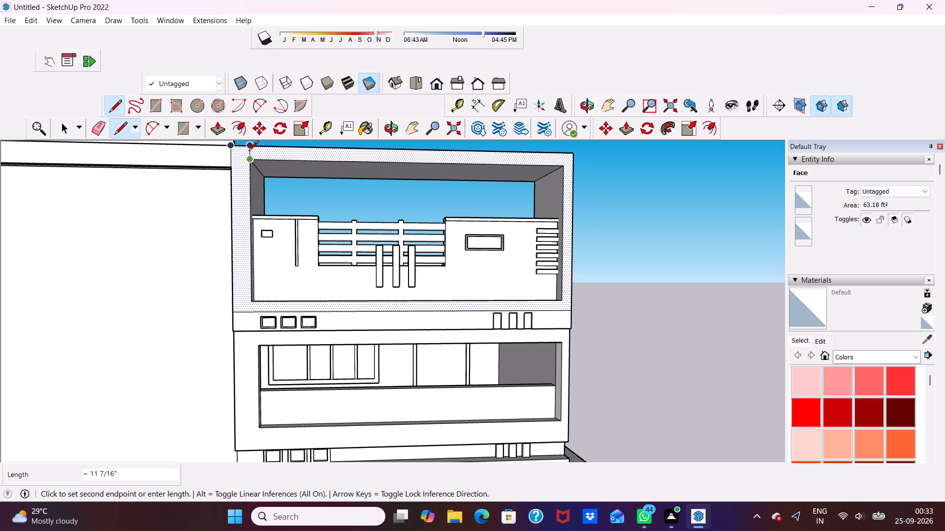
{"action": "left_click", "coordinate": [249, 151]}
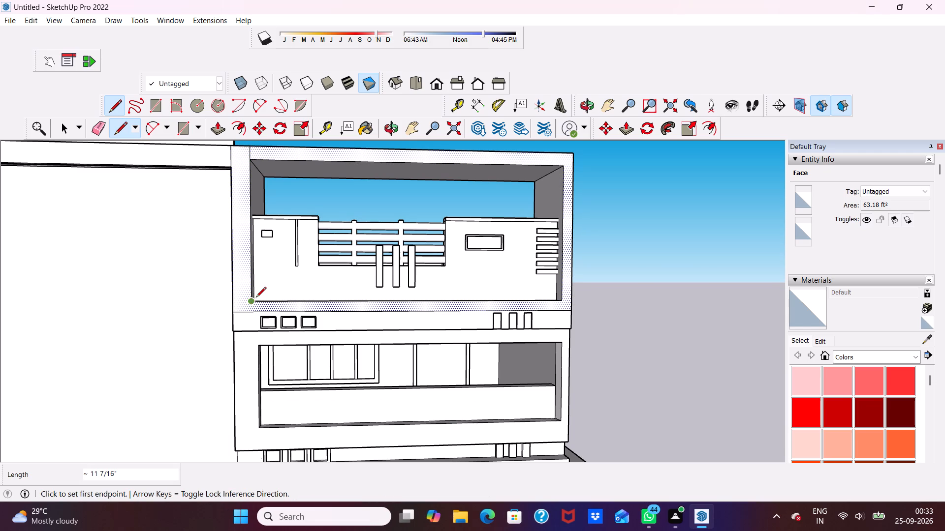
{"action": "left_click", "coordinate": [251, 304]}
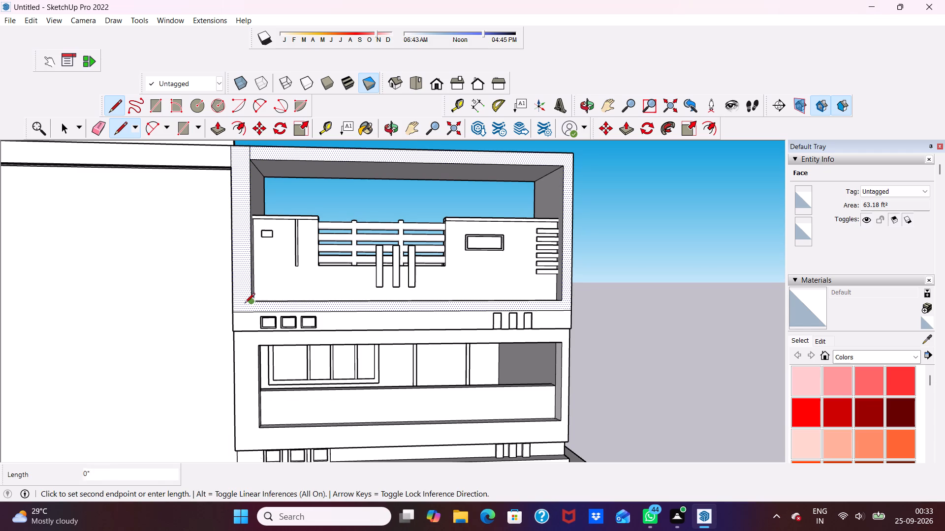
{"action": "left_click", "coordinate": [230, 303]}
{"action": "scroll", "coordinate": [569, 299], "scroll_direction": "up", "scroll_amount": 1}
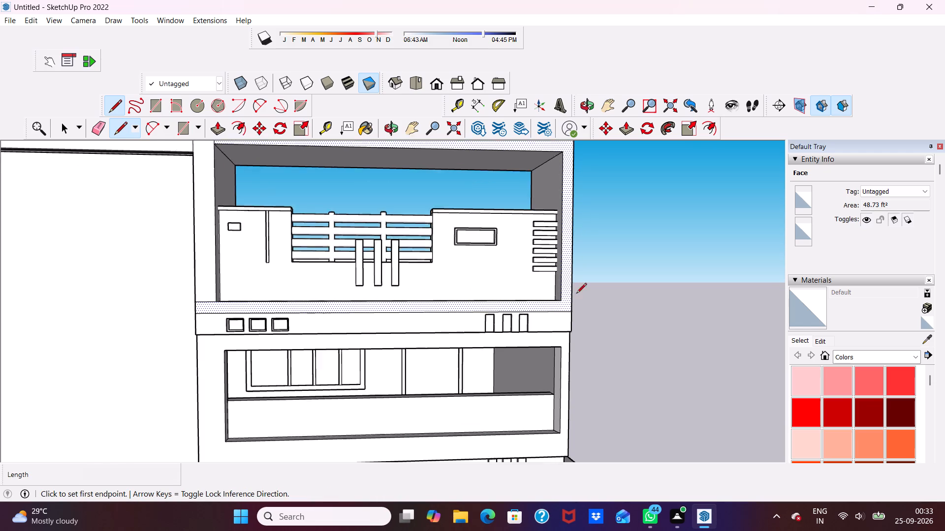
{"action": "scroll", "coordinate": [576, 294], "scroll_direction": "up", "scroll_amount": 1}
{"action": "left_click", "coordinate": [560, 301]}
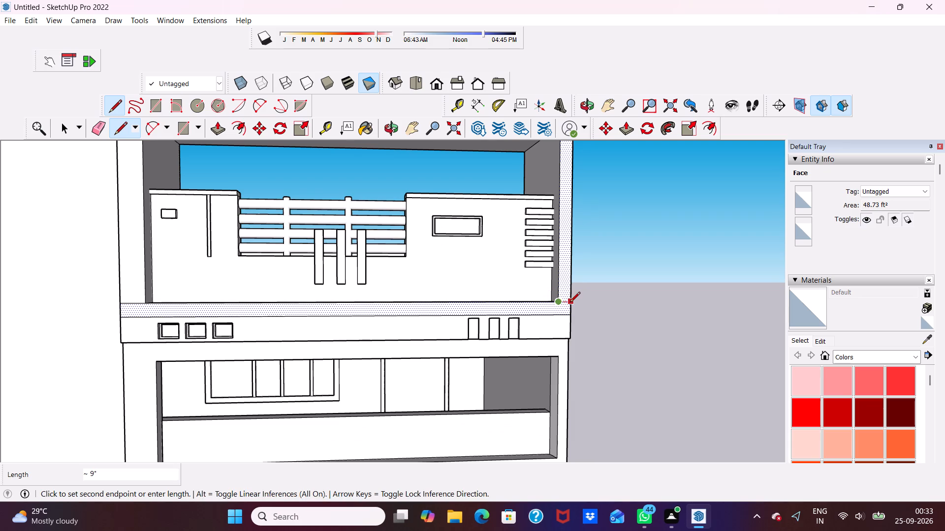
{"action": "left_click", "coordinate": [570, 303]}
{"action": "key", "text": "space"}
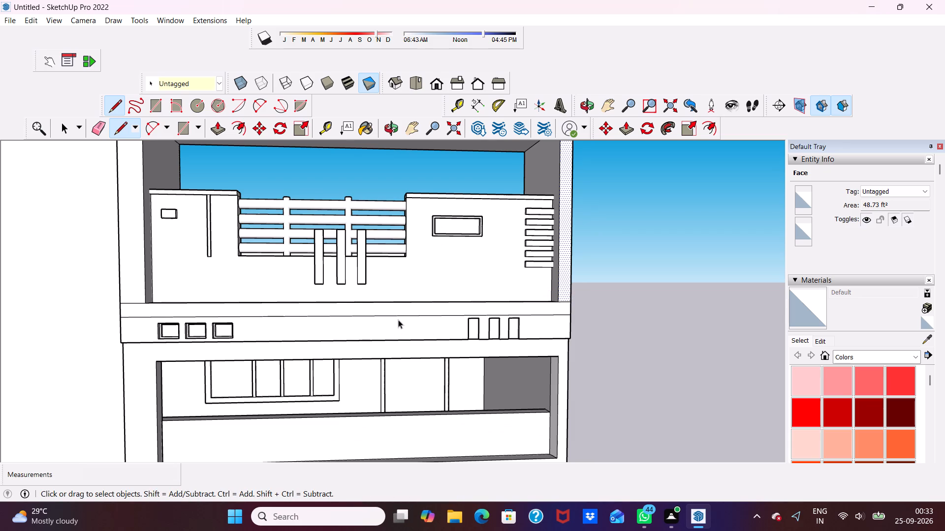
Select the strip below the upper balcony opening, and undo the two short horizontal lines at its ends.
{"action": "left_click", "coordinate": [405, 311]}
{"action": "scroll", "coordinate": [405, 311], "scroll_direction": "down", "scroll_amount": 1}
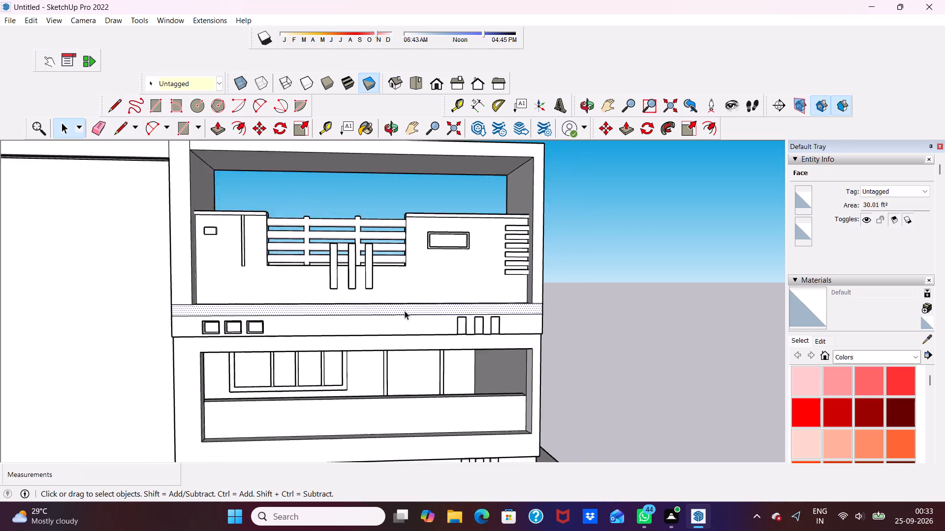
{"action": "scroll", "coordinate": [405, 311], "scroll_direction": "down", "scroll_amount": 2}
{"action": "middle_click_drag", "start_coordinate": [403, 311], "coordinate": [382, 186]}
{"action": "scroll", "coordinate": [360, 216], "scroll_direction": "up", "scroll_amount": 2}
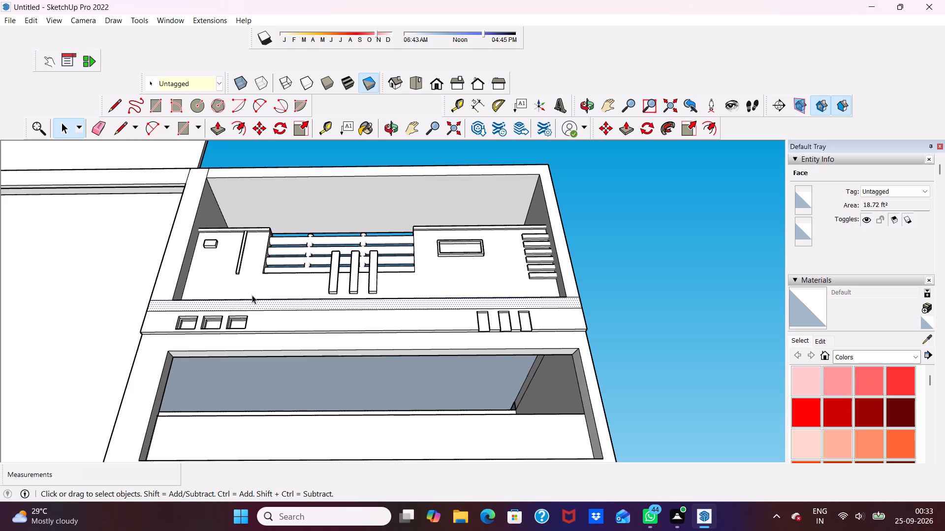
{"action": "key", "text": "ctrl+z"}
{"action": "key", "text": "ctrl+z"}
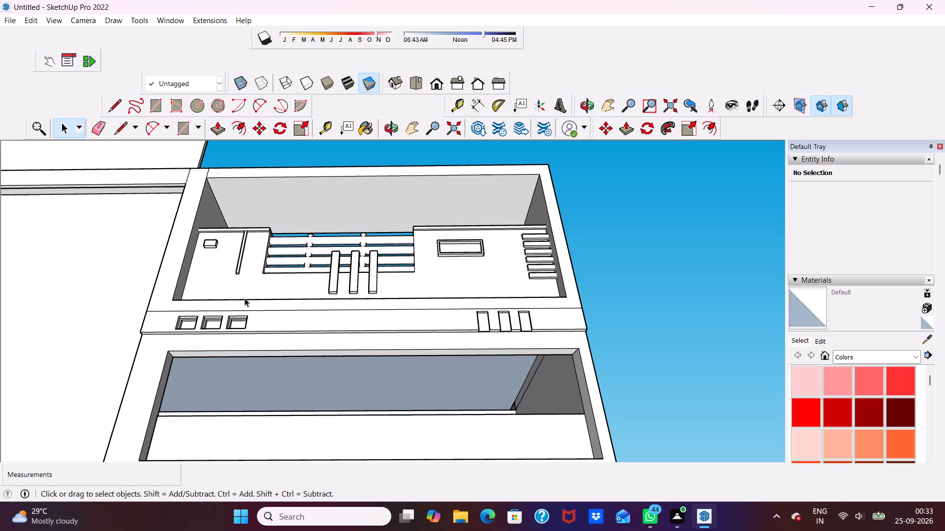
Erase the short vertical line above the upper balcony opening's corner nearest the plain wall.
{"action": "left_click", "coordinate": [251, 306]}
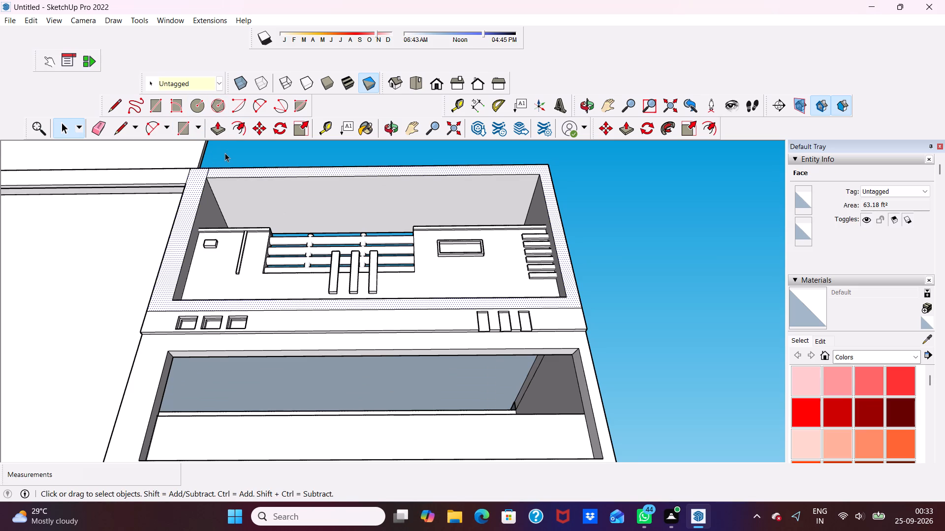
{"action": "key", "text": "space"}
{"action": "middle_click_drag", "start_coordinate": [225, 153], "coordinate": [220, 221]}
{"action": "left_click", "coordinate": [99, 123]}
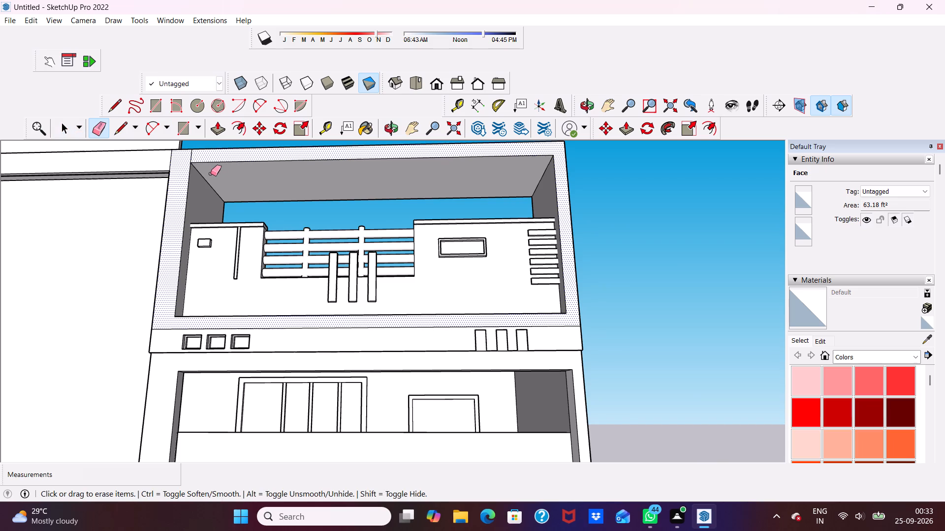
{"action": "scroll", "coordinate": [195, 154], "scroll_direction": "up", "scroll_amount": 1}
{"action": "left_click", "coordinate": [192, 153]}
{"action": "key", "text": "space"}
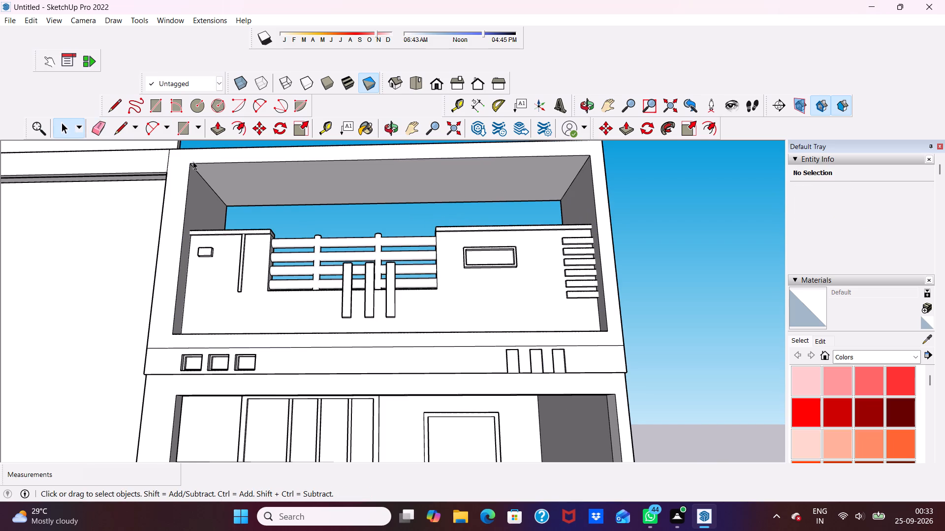
Push/Pull the front face of the upper balcony's frame outward by 3".
{"action": "left_click", "coordinate": [216, 129]}
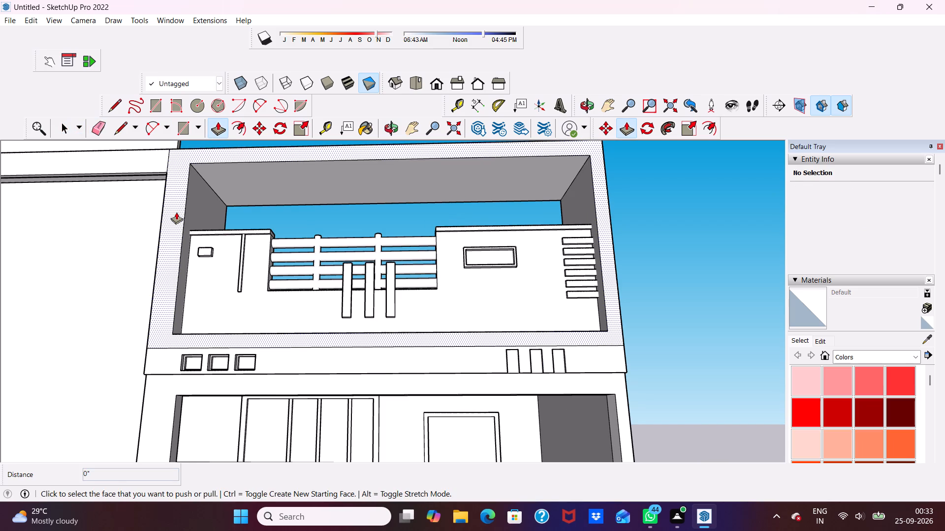
{"action": "left_click", "coordinate": [176, 213]}
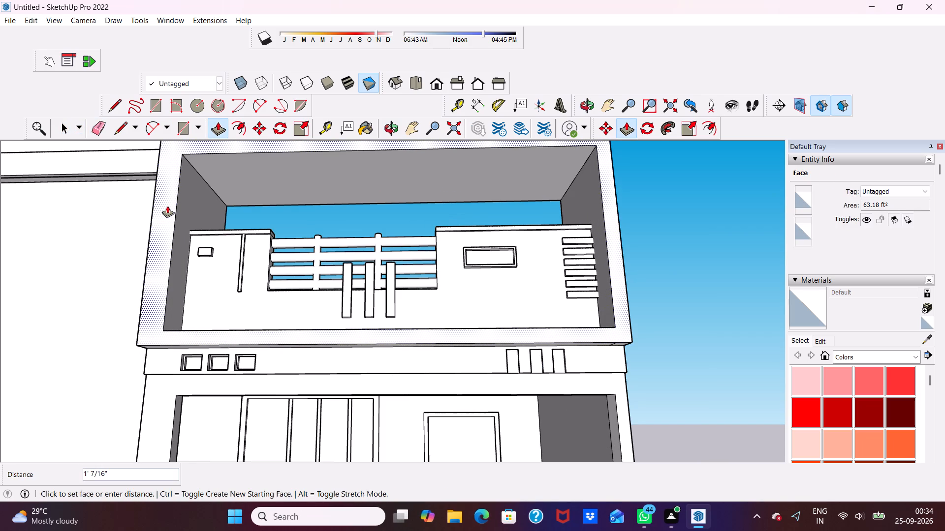
{"action": "key", "text": "3"}
{"action": "key", "text": "shift+quotedbl"}
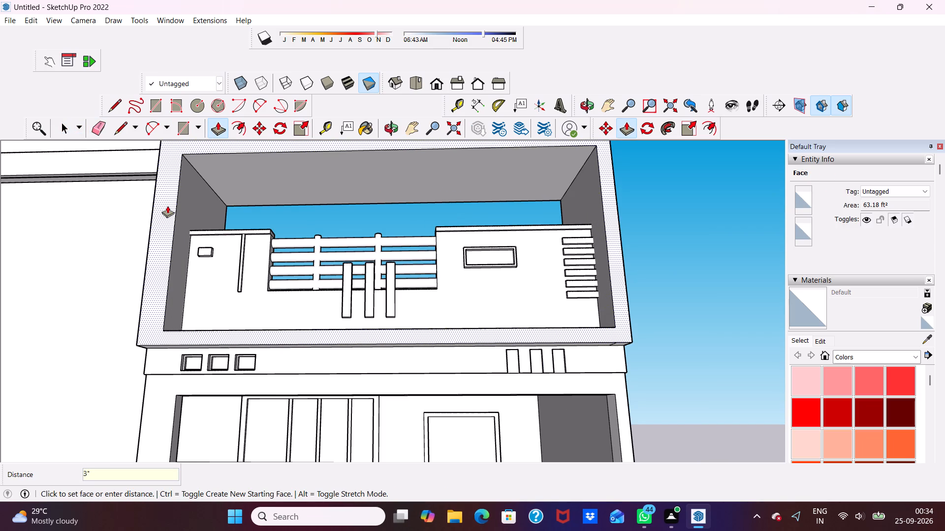
{"action": "key", "text": "Return"}
Push/Pull the middle balcony's frame outward 6", level with the front face of the upper balcony's frame.
{"action": "scroll", "coordinate": [350, 349], "scroll_direction": "down", "scroll_amount": 1}
{"action": "scroll", "coordinate": [364, 359], "scroll_direction": "up", "scroll_amount": 3}
{"action": "middle_click_drag", "start_coordinate": [362, 361], "coordinate": [364, 360]}
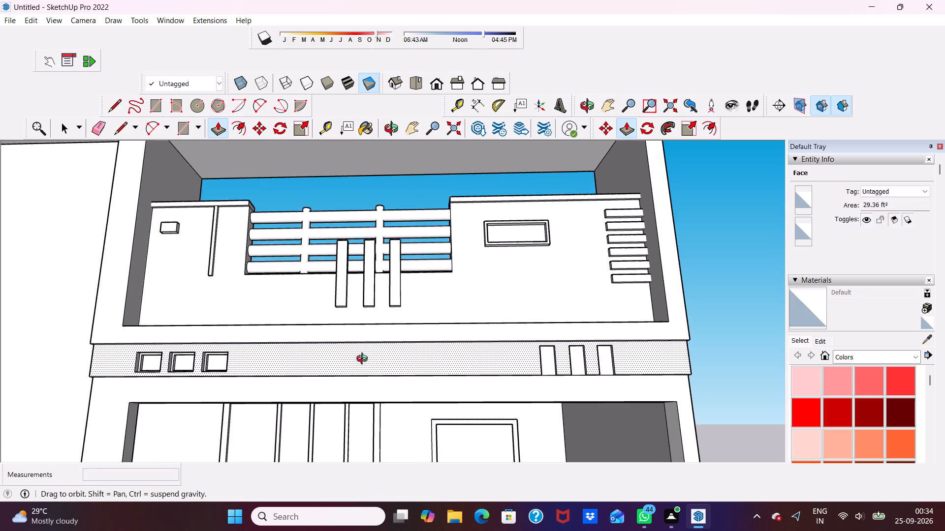
{"action": "middle_click_drag", "start_coordinate": [364, 360], "coordinate": [250, 382]}
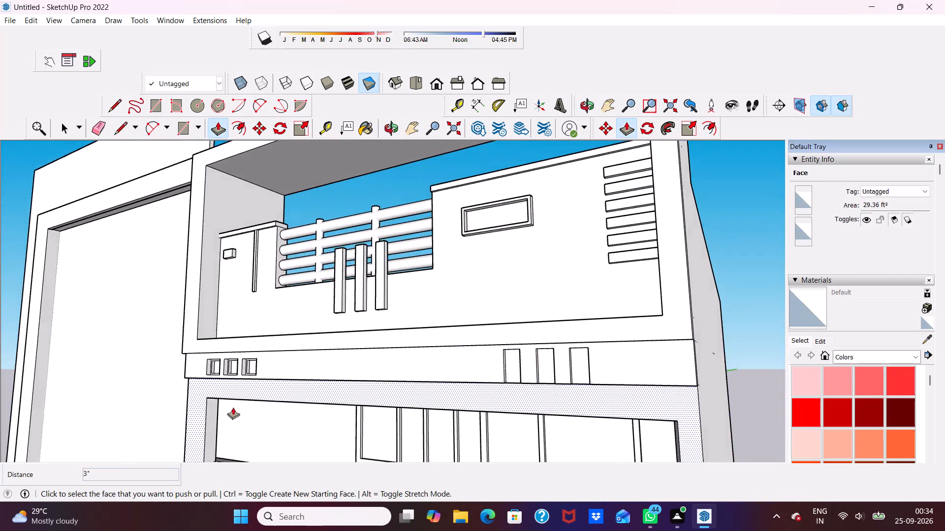
{"action": "scroll", "coordinate": [233, 407], "scroll_direction": "up", "scroll_amount": 4}
{"action": "left_click", "coordinate": [220, 368]}
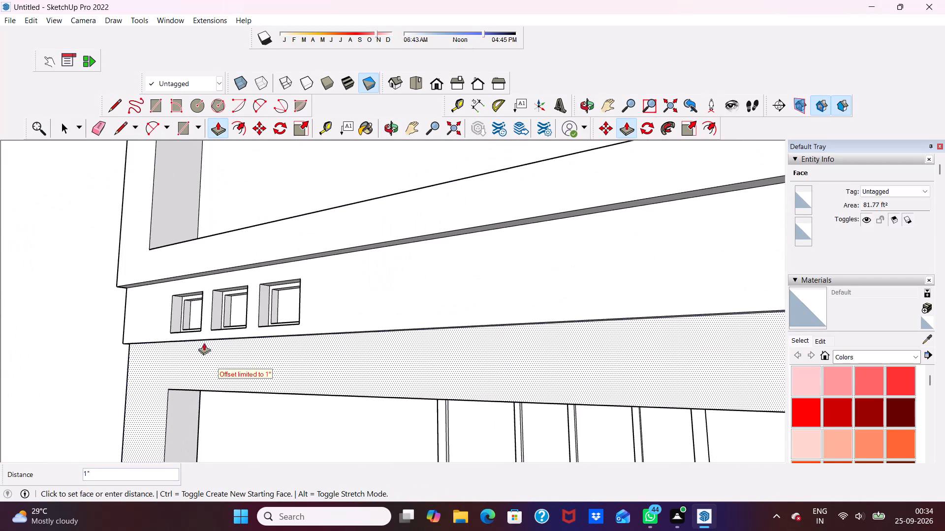
{"action": "left_click", "coordinate": [186, 269]}
Push/Pull the large frame around the plain wall outward 3", level with the front face of the middle balcony's frame.
{"action": "scroll", "coordinate": [182, 278], "scroll_direction": "down", "scroll_amount": 4}
{"action": "middle_click_drag", "start_coordinate": [215, 323], "coordinate": [245, 424]}
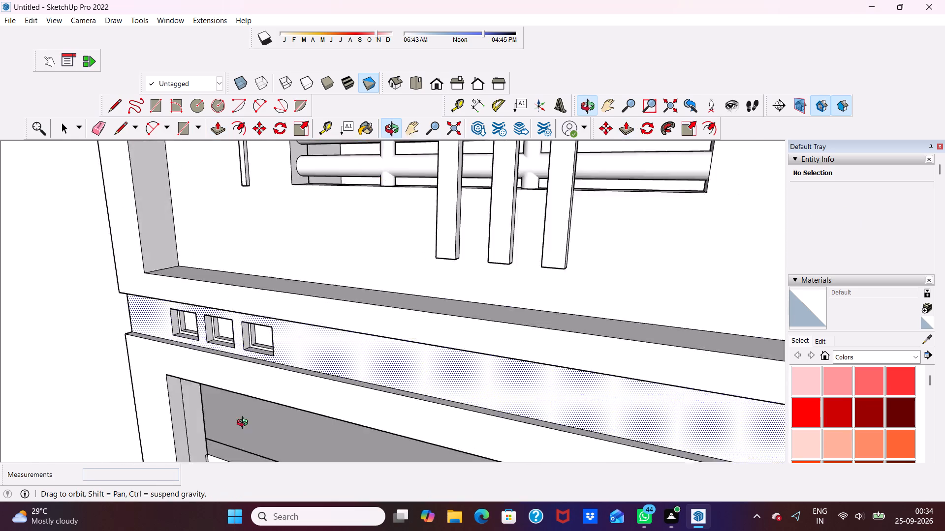
{"action": "middle_click_drag", "start_coordinate": [245, 424], "coordinate": [343, 305]}
{"action": "scroll", "coordinate": [340, 303], "scroll_direction": "down", "scroll_amount": 11}
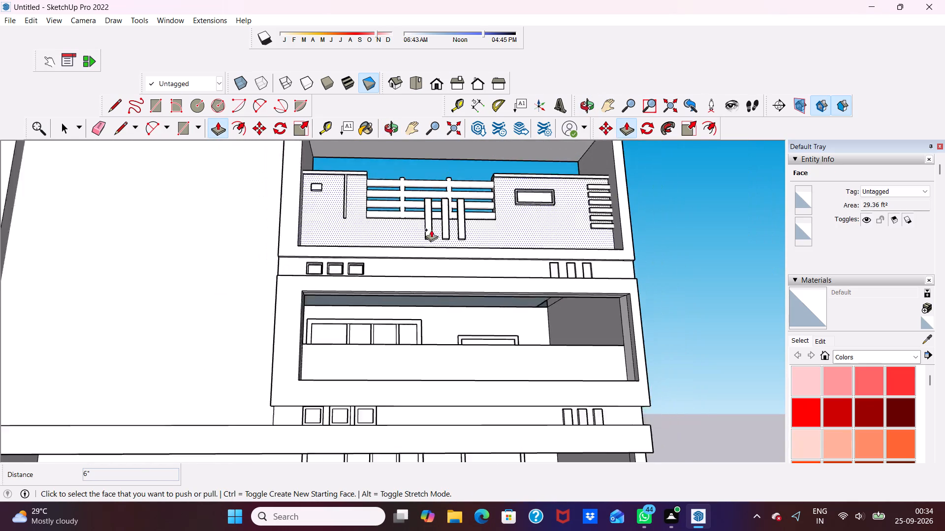
{"action": "scroll", "coordinate": [431, 230], "scroll_direction": "down", "scroll_amount": 3}
{"action": "middle_click_drag", "start_coordinate": [424, 331], "coordinate": [370, 420]}
{"action": "scroll", "coordinate": [368, 405], "scroll_direction": "up", "scroll_amount": 5}
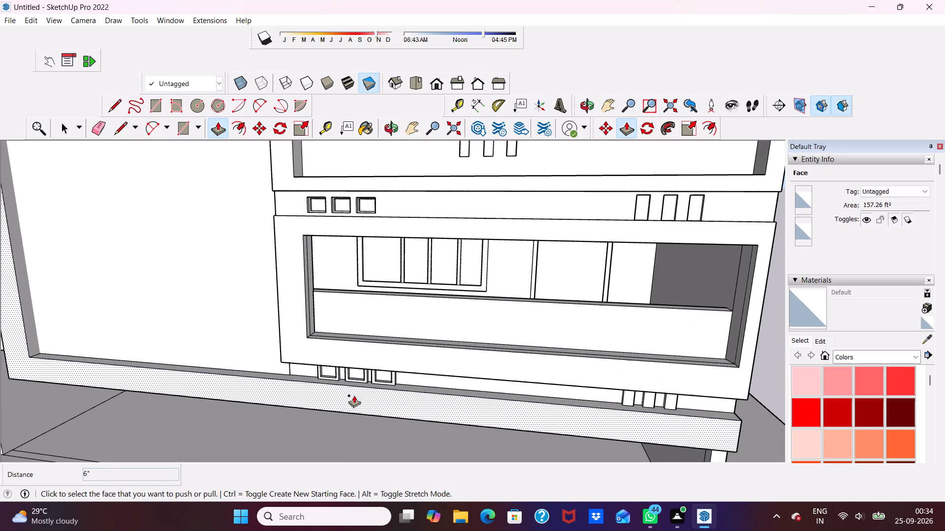
{"action": "left_click", "coordinate": [354, 395]}
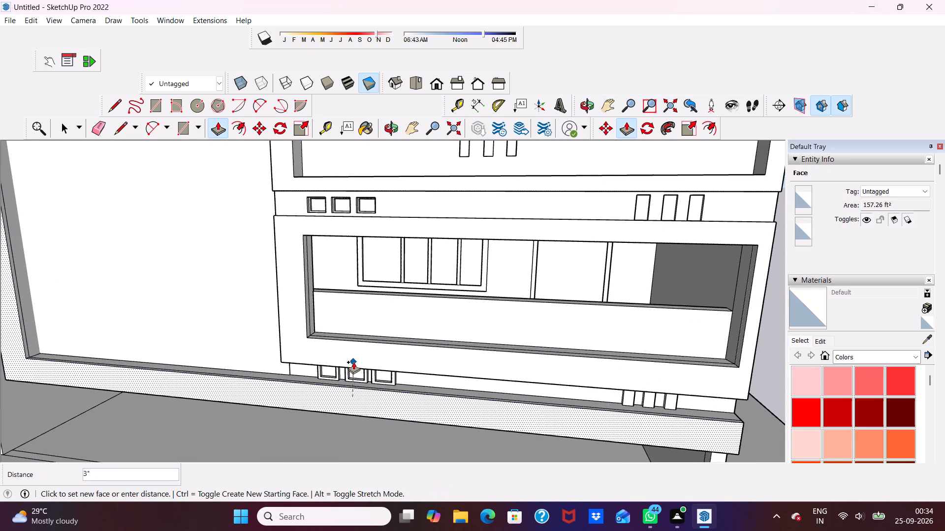
{"action": "left_click", "coordinate": [353, 358]}
Erase the leftover lengthwise edge on the top ledge of the plain-wall frame's bottom beam.
{"action": "scroll", "coordinate": [342, 393], "scroll_direction": "up", "scroll_amount": 5}
{"action": "key", "text": "space"}
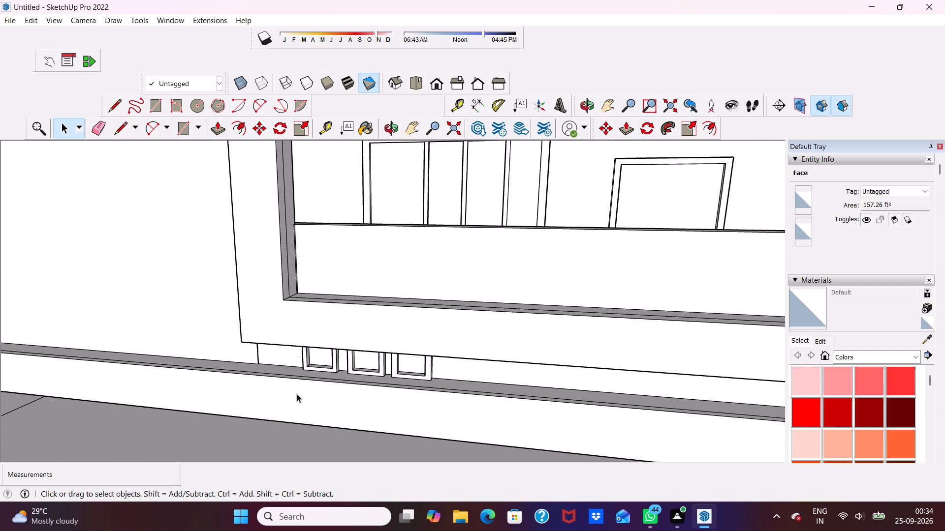
{"action": "left_click", "coordinate": [95, 124]}
{"action": "scroll", "coordinate": [152, 315], "scroll_direction": "up", "scroll_amount": 2}
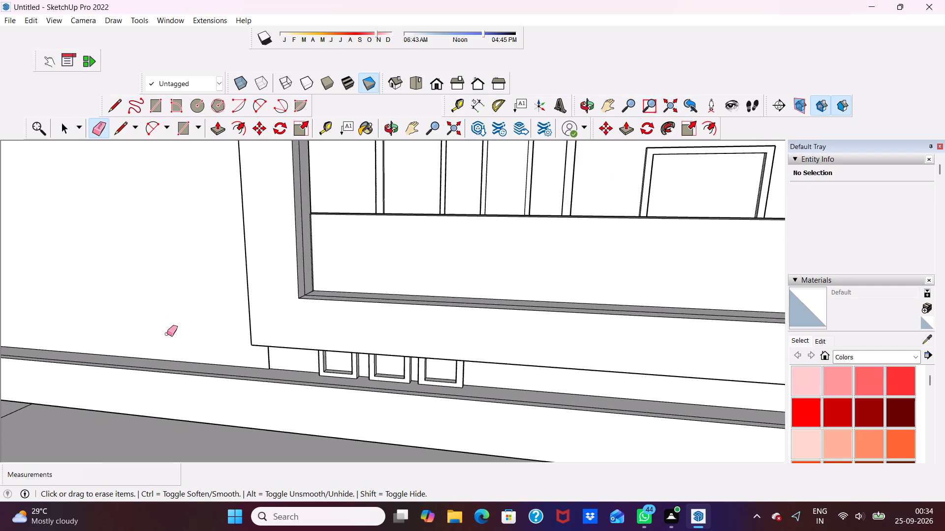
{"action": "scroll", "coordinate": [183, 358], "scroll_direction": "up", "scroll_amount": 3}
{"action": "left_click", "coordinate": [202, 382]}
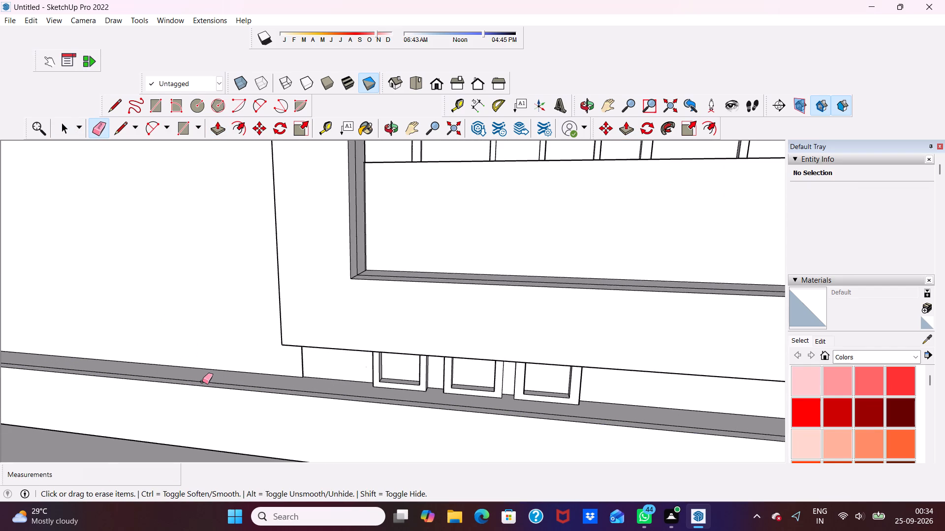
{"action": "left_click", "coordinate": [202, 383]}
Examine the front elevation from the front and from below, checking the balcony frames and strips for leftover edges.
{"action": "scroll", "coordinate": [183, 334], "scroll_direction": "down", "scroll_amount": 13}
{"action": "middle_click_drag", "start_coordinate": [384, 289], "coordinate": [404, 259]}
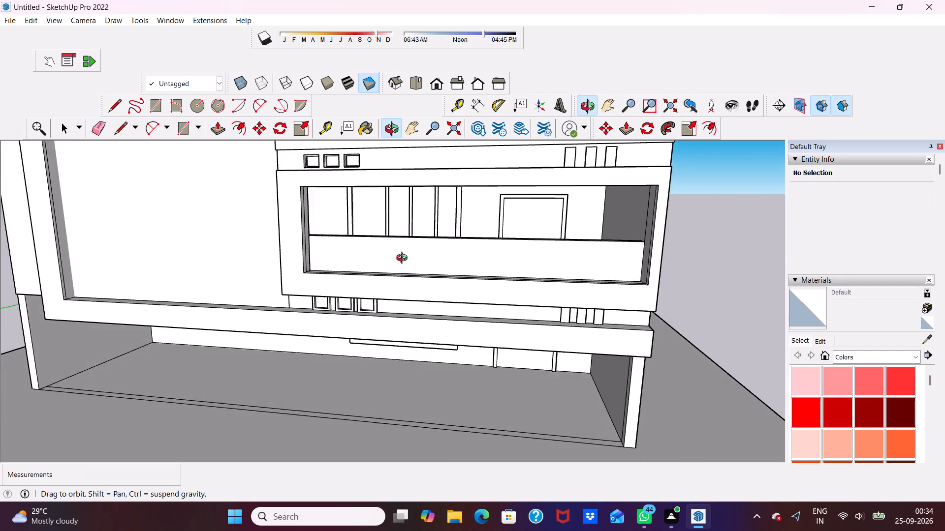
{"action": "middle_click_drag", "start_coordinate": [404, 259], "coordinate": [414, 221]}
{"action": "scroll", "coordinate": [420, 217], "scroll_direction": "up", "scroll_amount": 3}
{"action": "key", "text": "space"}
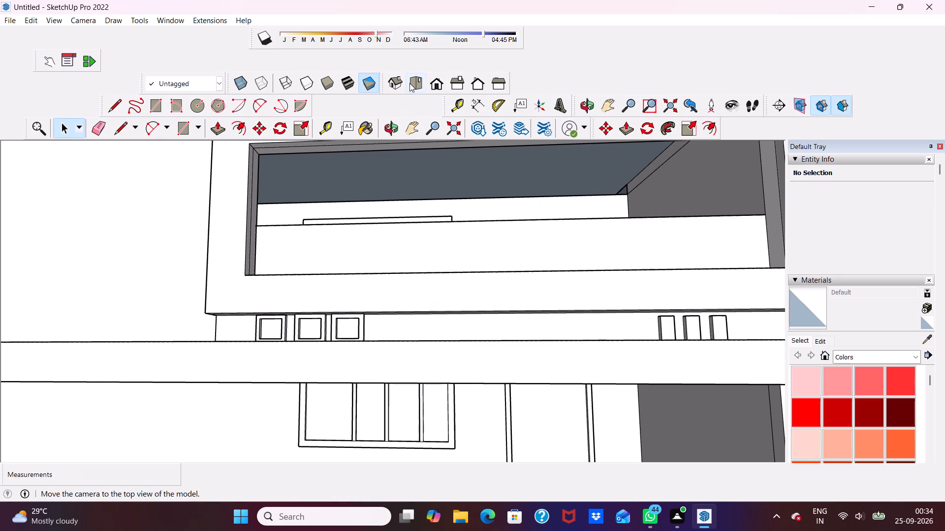
{"action": "left_click", "coordinate": [431, 79]}
{"action": "scroll", "coordinate": [385, 347], "scroll_direction": "down", "scroll_amount": 6}
{"action": "middle_click_drag", "start_coordinate": [557, 371], "coordinate": [604, 256]}
{"action": "scroll", "coordinate": [597, 359], "scroll_direction": "up", "scroll_amount": 1}
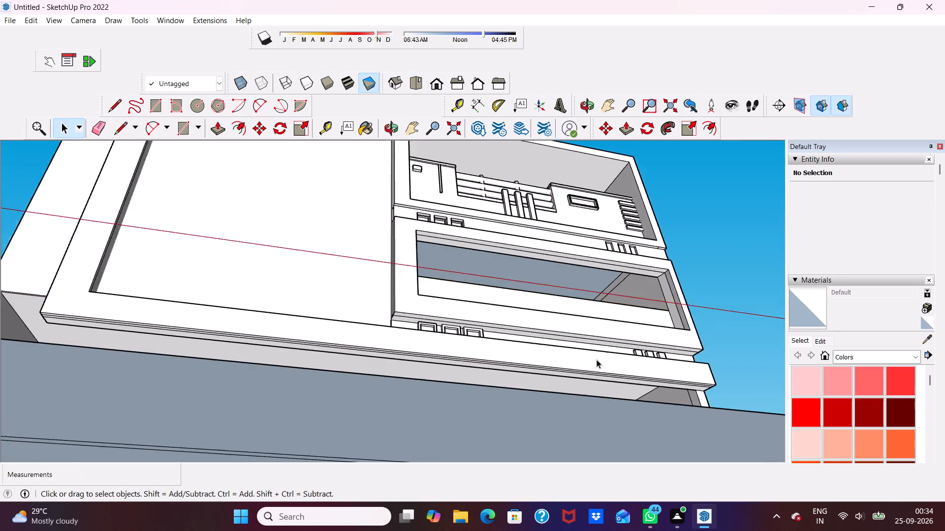
{"action": "scroll", "coordinate": [597, 359], "scroll_direction": "up", "scroll_amount": 2}
{"action": "scroll", "coordinate": [548, 363], "scroll_direction": "up", "scroll_amount": 5}
{"action": "scroll", "coordinate": [429, 324], "scroll_direction": "up", "scroll_amount": 1}
{"action": "scroll", "coordinate": [425, 310], "scroll_direction": "down", "scroll_amount": 1}
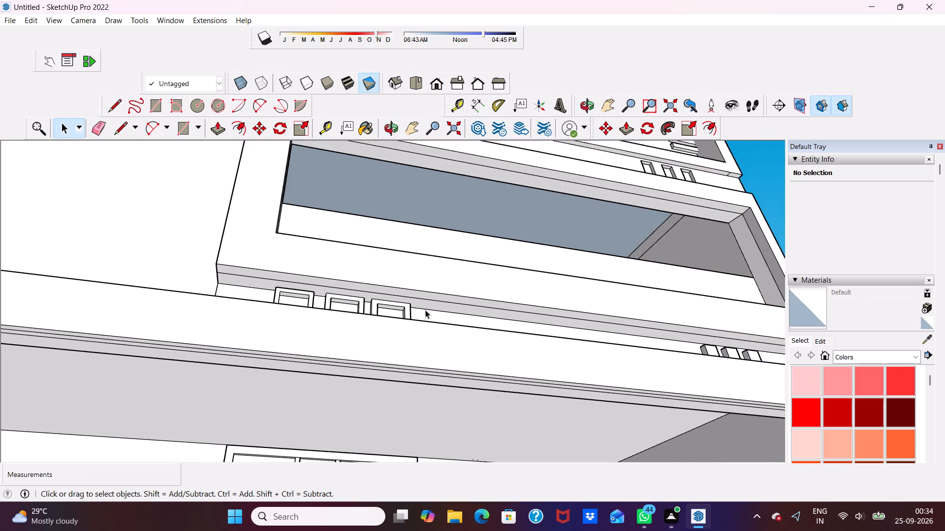
{"action": "middle_click_drag", "start_coordinate": [425, 310], "coordinate": [402, 379]}
{"action": "scroll", "coordinate": [432, 362], "scroll_direction": "down", "scroll_amount": 3}
{"action": "scroll", "coordinate": [506, 355], "scroll_direction": "down", "scroll_amount": 4}
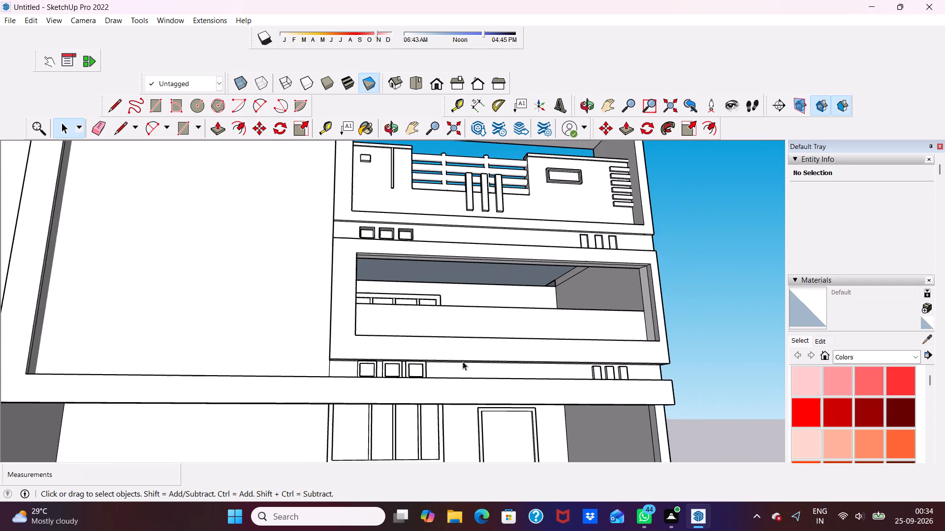
{"action": "scroll", "coordinate": [455, 359], "scroll_direction": "down", "scroll_amount": 2}
{"action": "middle_click_drag", "start_coordinate": [456, 368], "coordinate": [425, 391]}
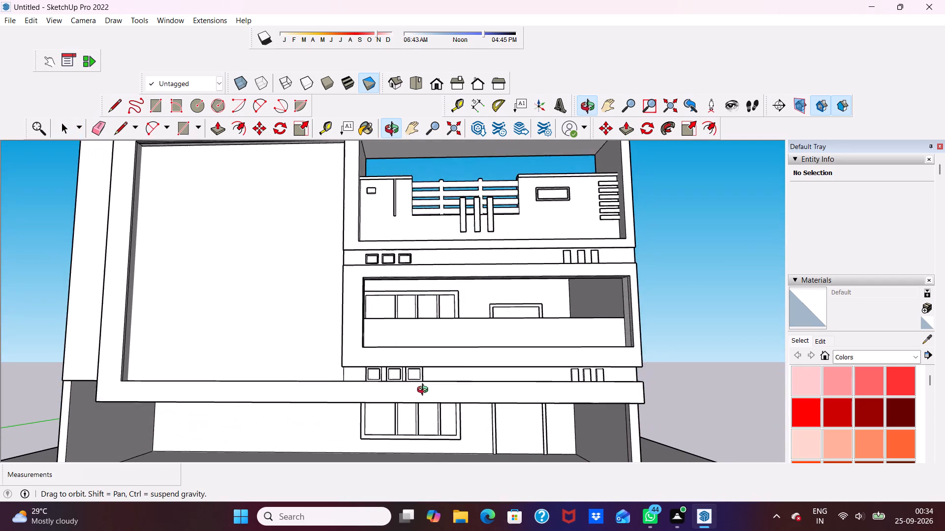
Erase the leftover lengthwise edge on the underside of the middle balcony's frame.
{"action": "middle_click_drag", "start_coordinate": [425, 391], "coordinate": [428, 328]}
{"action": "scroll", "coordinate": [428, 328], "scroll_direction": "up", "scroll_amount": 2}
{"action": "scroll", "coordinate": [443, 369], "scroll_direction": "up", "scroll_amount": 7}
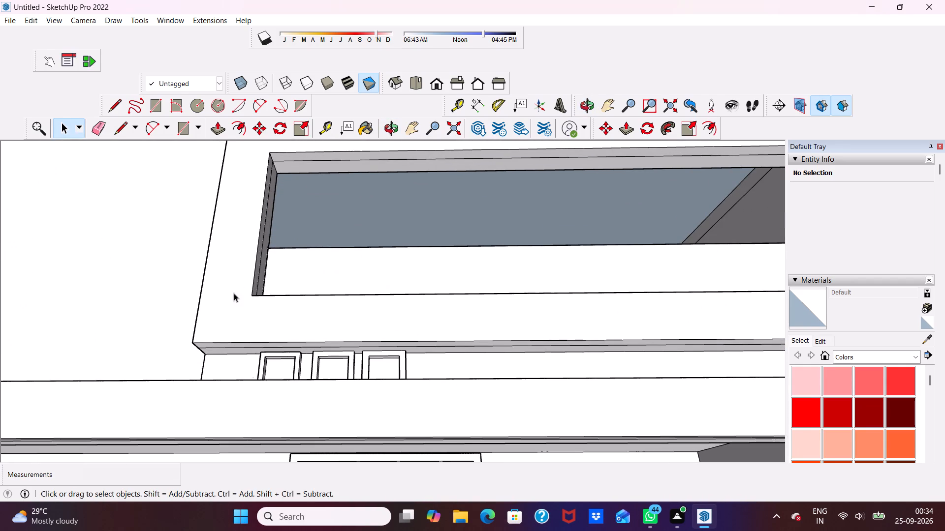
{"action": "left_click", "coordinate": [101, 127]}
{"action": "scroll", "coordinate": [268, 370], "scroll_direction": "up", "scroll_amount": 4}
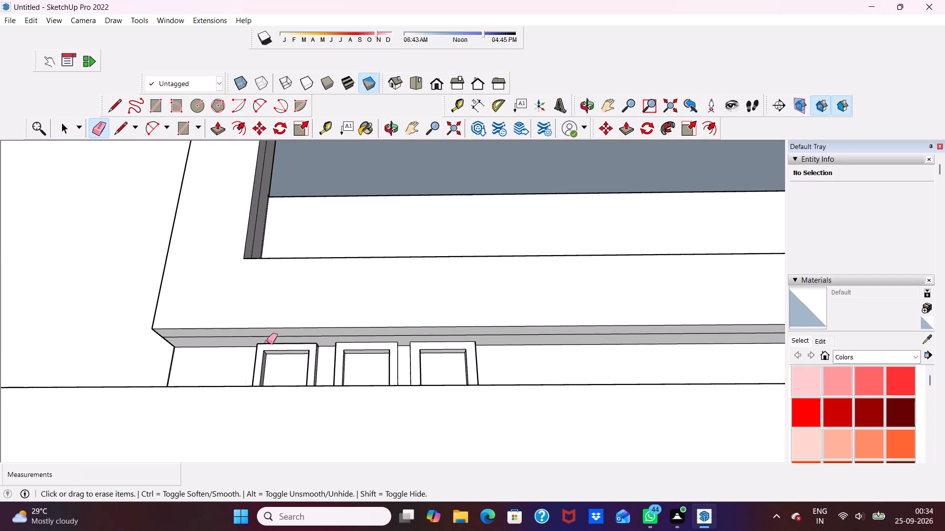
{"action": "left_click", "coordinate": [267, 336]}
{"action": "scroll", "coordinate": [346, 358], "scroll_direction": "down", "scroll_amount": 2}
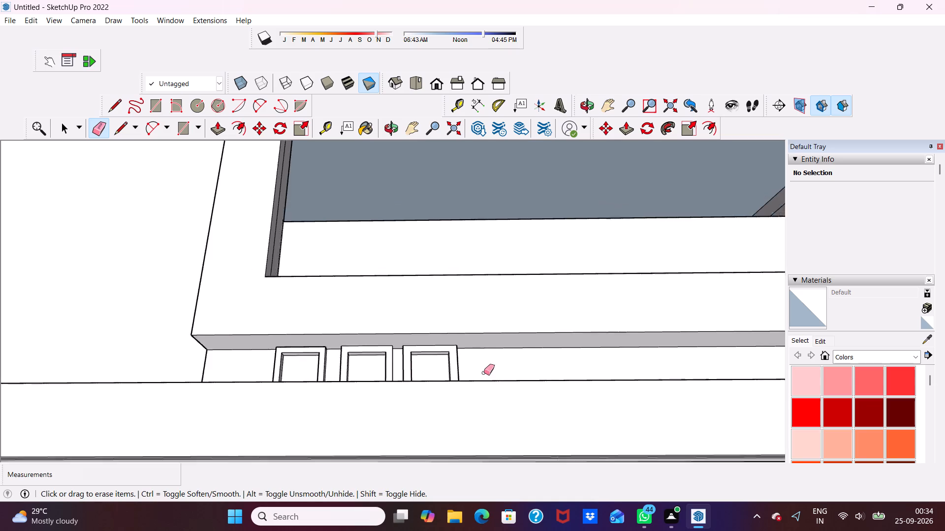
Erase the short vertical seam in the top beam between the plain-wall frame and the upper balcony's frame.
{"action": "scroll", "coordinate": [484, 373], "scroll_direction": "down", "scroll_amount": 7}
{"action": "middle_click_drag", "start_coordinate": [467, 349], "coordinate": [474, 409]}
{"action": "scroll", "coordinate": [475, 390], "scroll_direction": "down", "scroll_amount": 2}
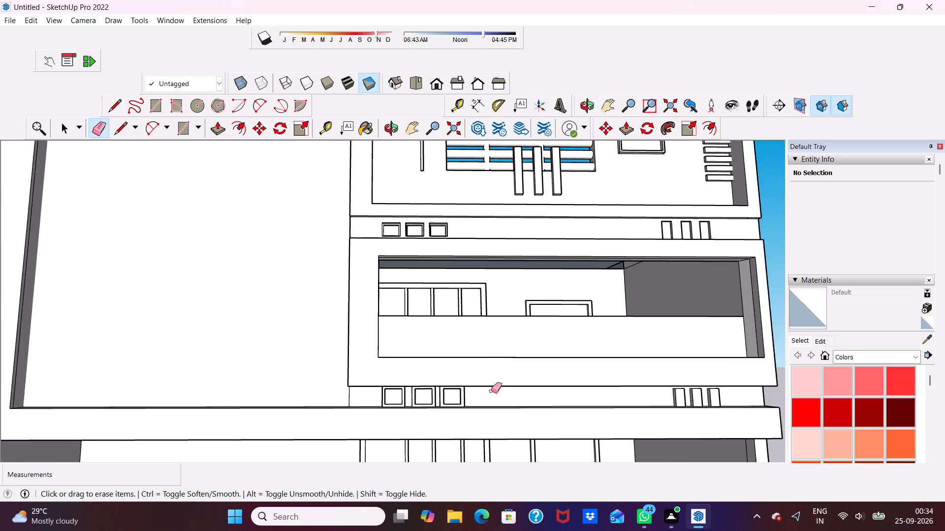
{"action": "scroll", "coordinate": [491, 391], "scroll_direction": "down", "scroll_amount": 8}
{"action": "middle_click_drag", "start_coordinate": [505, 389], "coordinate": [472, 439]}
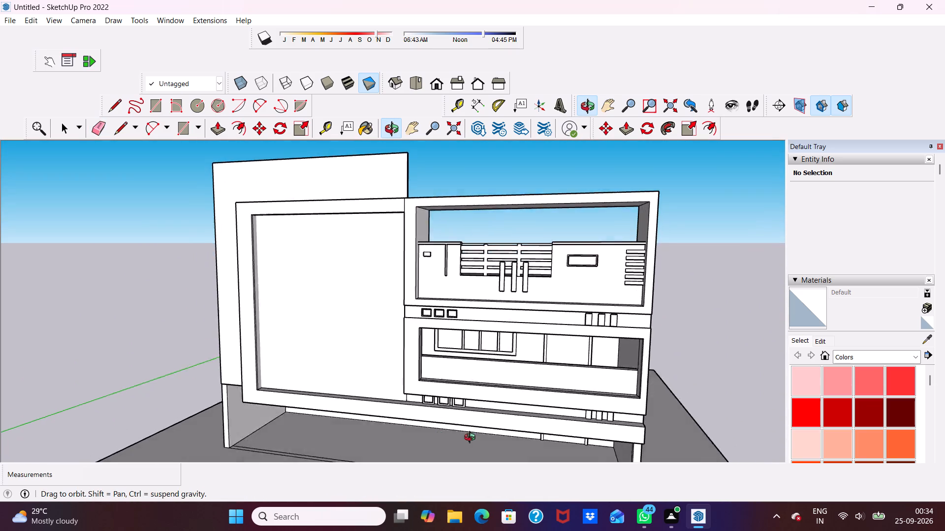
{"action": "middle_click_drag", "start_coordinate": [472, 439], "coordinate": [489, 440]}
{"action": "scroll", "coordinate": [456, 196], "scroll_direction": "up", "scroll_amount": 7}
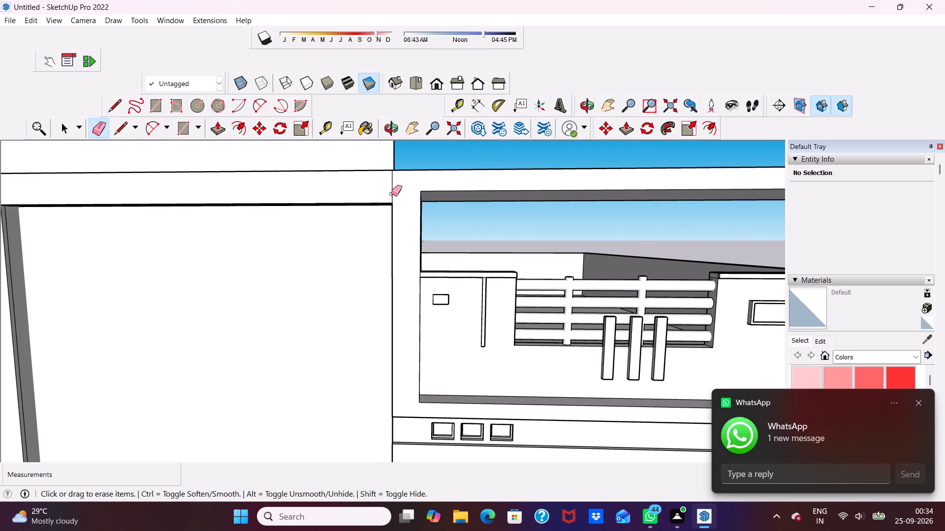
{"action": "left_click", "coordinate": [391, 191]}
Erase the leftover lengthwise edge on the underside of the plain-wall frame's top beam.
{"action": "scroll", "coordinate": [389, 198], "scroll_direction": "down", "scroll_amount": 1}
{"action": "middle_click_drag", "start_coordinate": [390, 198], "coordinate": [545, 163]}
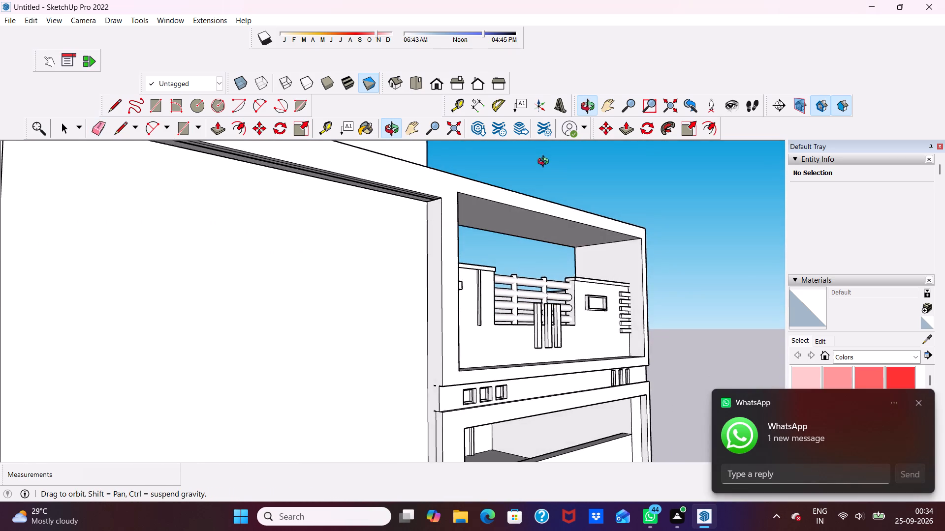
{"action": "middle_click_drag", "start_coordinate": [545, 163], "coordinate": [493, 104]}
{"action": "scroll", "coordinate": [378, 254], "scroll_direction": "up", "scroll_amount": 2}
{"action": "middle_click_drag", "start_coordinate": [379, 213], "coordinate": [340, 186]}
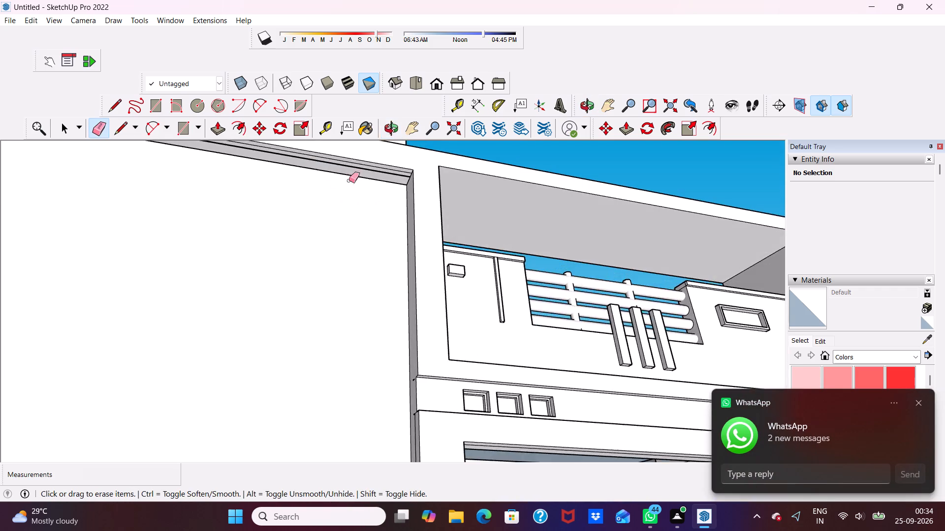
{"action": "scroll", "coordinate": [357, 175], "scroll_direction": "up", "scroll_amount": 3}
{"action": "left_click_drag", "start_coordinate": [374, 161], "coordinate": [372, 165]}
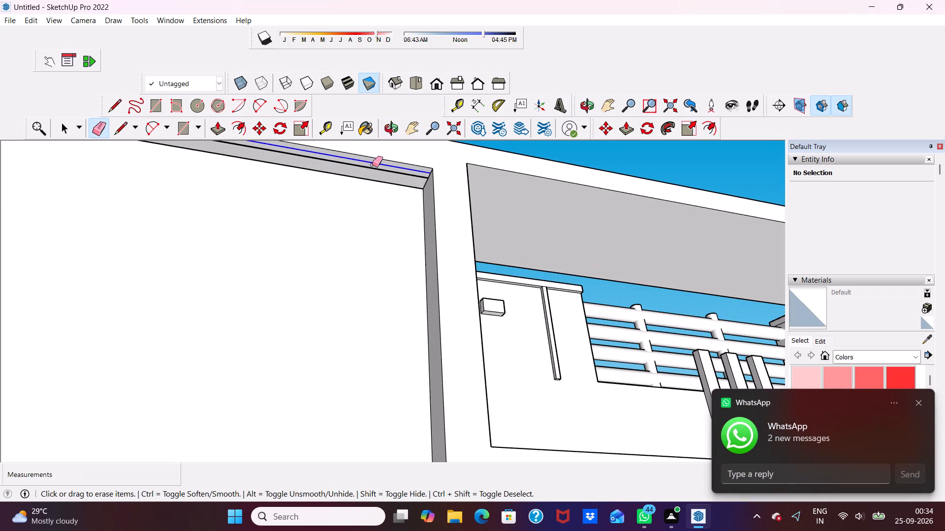
{"action": "left_click_drag", "start_coordinate": [372, 165], "coordinate": [371, 168]}
Erase the leftover vertical edge on the inner side of the plain-wall frame's upright farthest from the balconies.
{"action": "scroll", "coordinate": [339, 196], "scroll_direction": "down", "scroll_amount": 11}
{"action": "middle_click_drag", "start_coordinate": [496, 253], "coordinate": [378, 265]}
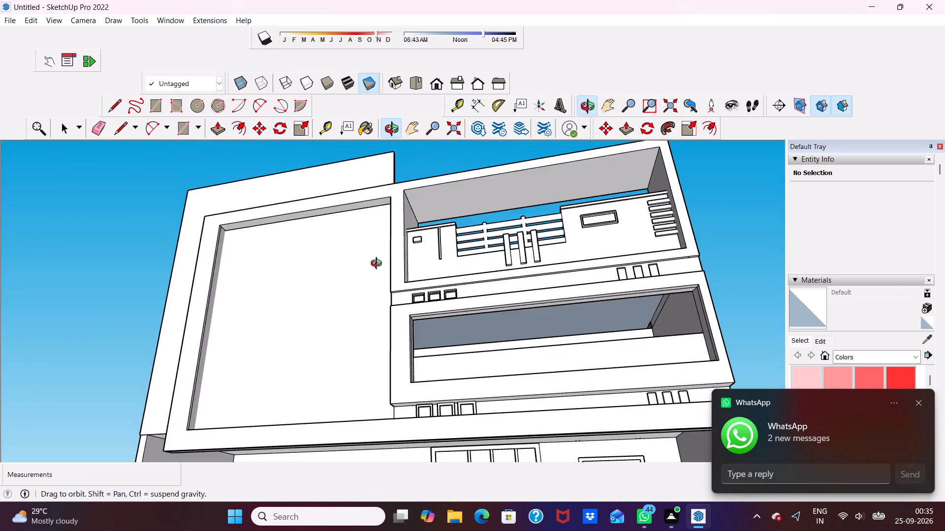
{"action": "middle_click_drag", "start_coordinate": [378, 265], "coordinate": [320, 297]}
{"action": "scroll", "coordinate": [255, 321], "scroll_direction": "up", "scroll_amount": 6}
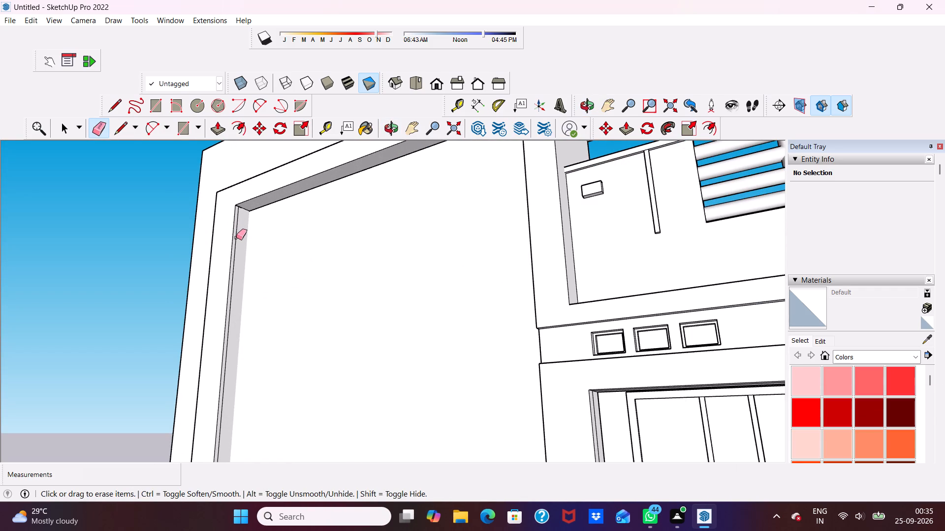
{"action": "left_click", "coordinate": [236, 238]}
Erase the leftover vertical edge on the middle balcony frame's side face beside the plain wall.
{"action": "scroll", "coordinate": [236, 239], "scroll_direction": "down", "scroll_amount": 7}
{"action": "middle_click_drag", "start_coordinate": [346, 257], "coordinate": [404, 407]}
{"action": "scroll", "coordinate": [321, 348], "scroll_direction": "up", "scroll_amount": 2}
{"action": "scroll", "coordinate": [318, 336], "scroll_direction": "down", "scroll_amount": 3}
{"action": "middle_click_drag", "start_coordinate": [352, 354], "coordinate": [383, 251]}
{"action": "scroll", "coordinate": [399, 372], "scroll_direction": "up", "scroll_amount": 2}
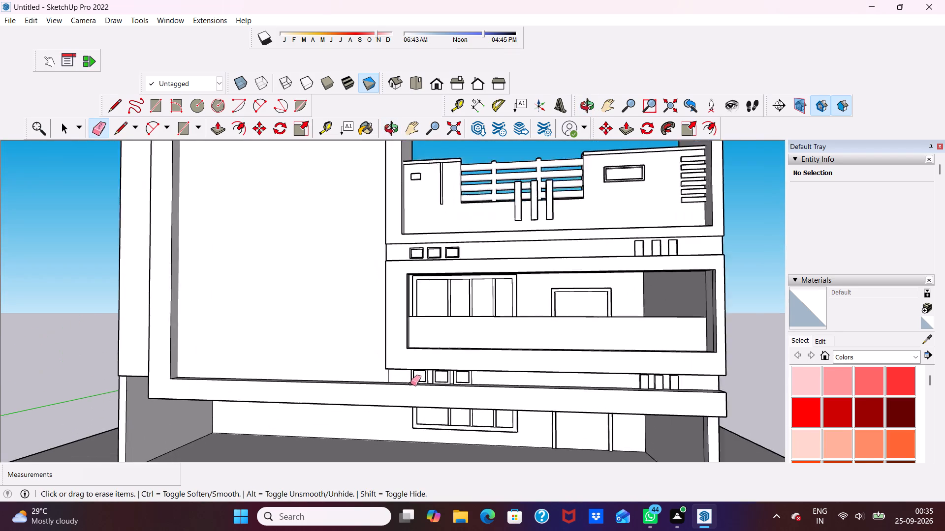
{"action": "scroll", "coordinate": [410, 383], "scroll_direction": "up", "scroll_amount": 3}
{"action": "middle_click_drag", "start_coordinate": [370, 371], "coordinate": [450, 368]}
{"action": "scroll", "coordinate": [415, 377], "scroll_direction": "up", "scroll_amount": 3}
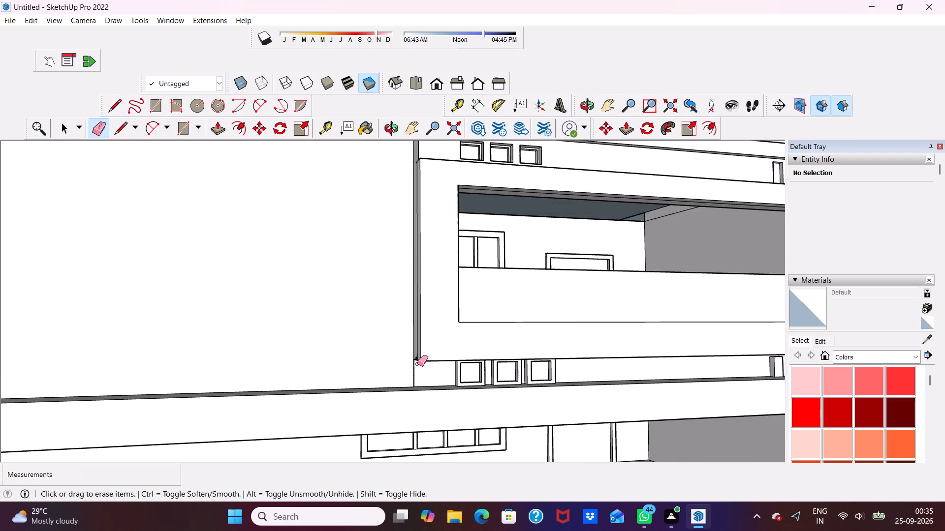
{"action": "scroll", "coordinate": [417, 372], "scroll_direction": "up", "scroll_amount": 5}
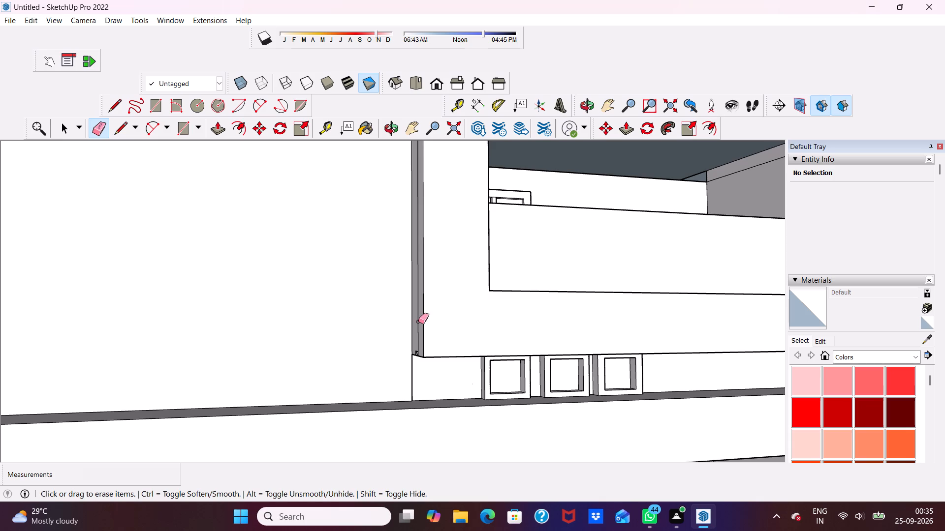
{"action": "left_click", "coordinate": [418, 322]}
Erase the two short leftover horizontal edges on the side face beside the plain wall, above and below the band between the upper and middle balconies.
{"action": "scroll", "coordinate": [398, 319], "scroll_direction": "down", "scroll_amount": 10}
{"action": "scroll", "coordinate": [383, 310], "scroll_direction": "up", "scroll_amount": 1}
{"action": "scroll", "coordinate": [383, 310], "scroll_direction": "down", "scroll_amount": 2}
{"action": "scroll", "coordinate": [393, 265], "scroll_direction": "up", "scroll_amount": 6}
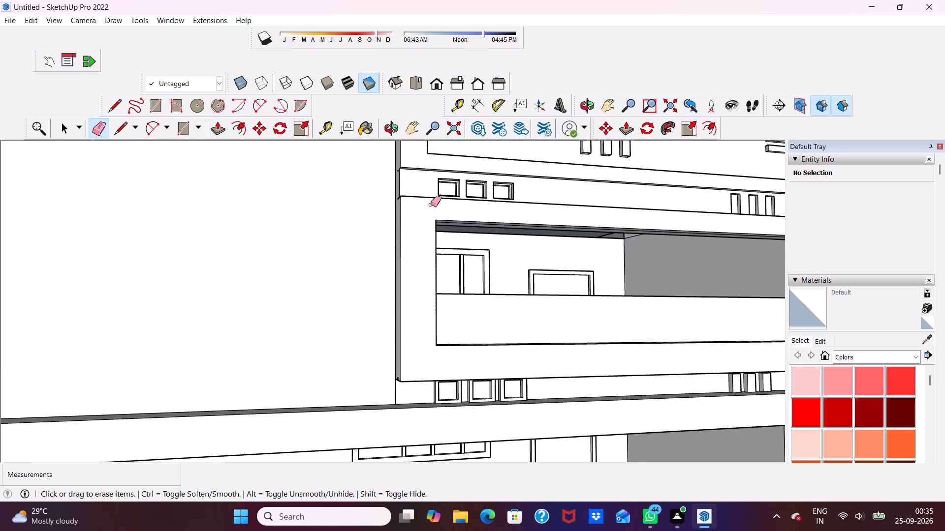
{"action": "scroll", "coordinate": [431, 205], "scroll_direction": "up", "scroll_amount": 2}
{"action": "scroll", "coordinate": [408, 199], "scroll_direction": "down", "scroll_amount": 3}
{"action": "middle_click_drag", "start_coordinate": [393, 221], "coordinate": [515, 265]}
{"action": "scroll", "coordinate": [497, 227], "scroll_direction": "up", "scroll_amount": 2}
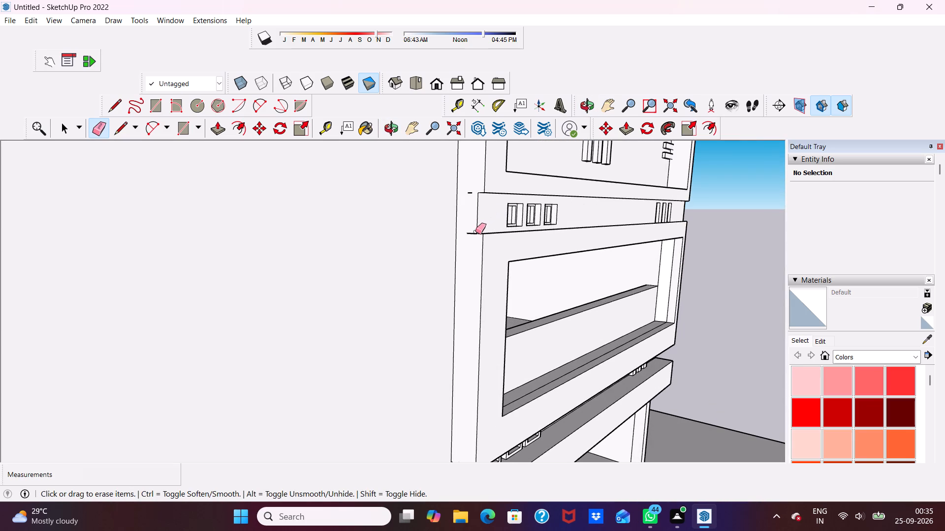
{"action": "left_click", "coordinate": [470, 235]}
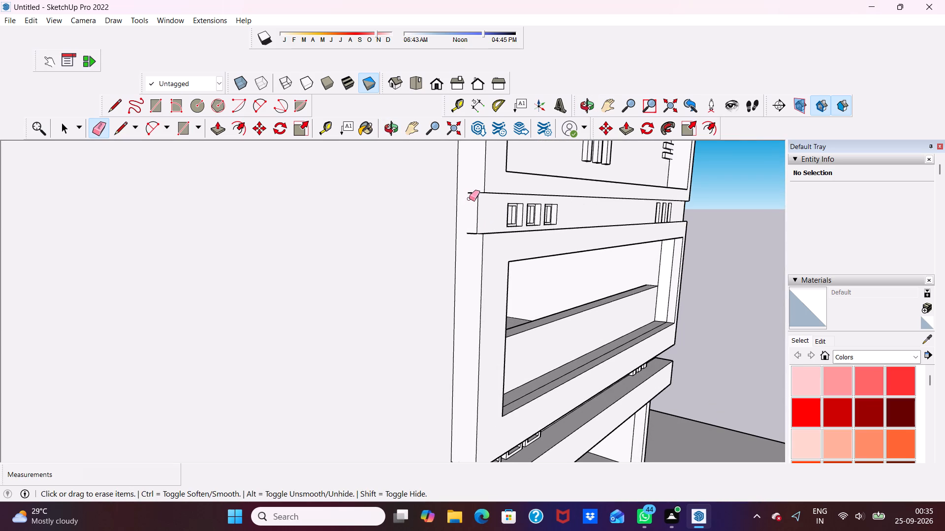
{"action": "left_click", "coordinate": [470, 194]}
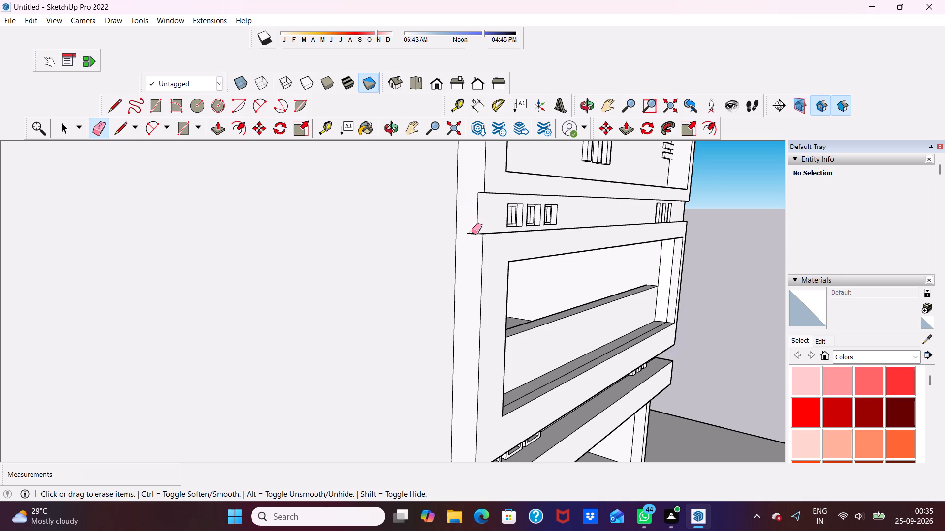
{"action": "left_click", "coordinate": [470, 232]}
{"action": "left_click", "coordinate": [470, 236]}
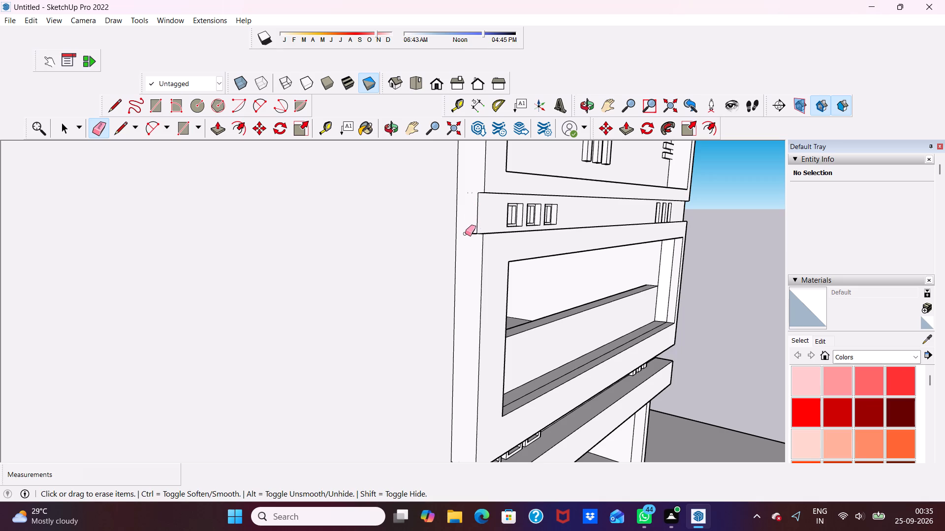
{"action": "scroll", "coordinate": [465, 234], "scroll_direction": "down", "scroll_amount": 2}
{"action": "left_click", "coordinate": [470, 233]}
{"action": "scroll", "coordinate": [472, 329], "scroll_direction": "down", "scroll_amount": 1}
Examine the junction beneath the middle balcony's frame beside the plain wall, including the small face there, and the front elevation around it.
{"action": "middle_click_drag", "start_coordinate": [484, 379], "coordinate": [449, 318]}
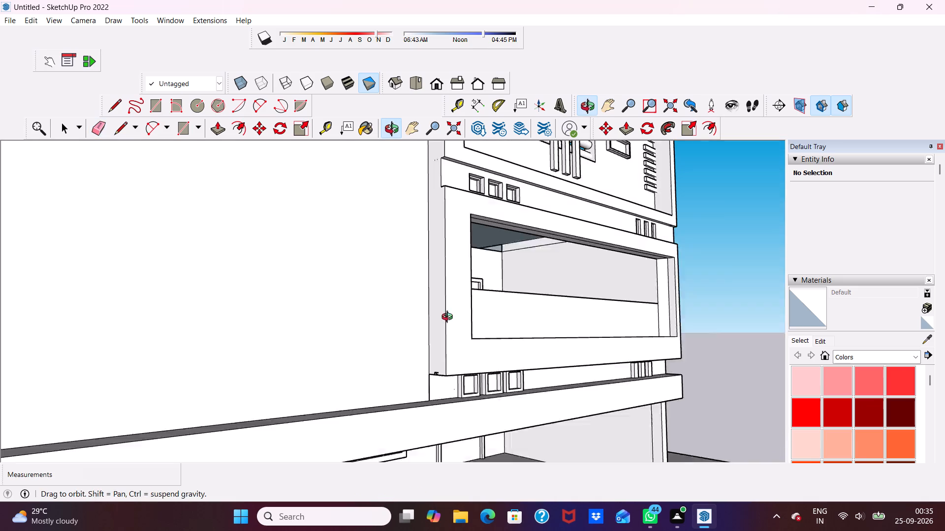
{"action": "middle_click_drag", "start_coordinate": [449, 318], "coordinate": [444, 309]}
{"action": "scroll", "coordinate": [454, 337], "scroll_direction": "up", "scroll_amount": 1}
{"action": "key", "text": "space"}
{"action": "middle_click_drag", "start_coordinate": [444, 375], "coordinate": [548, 383]}
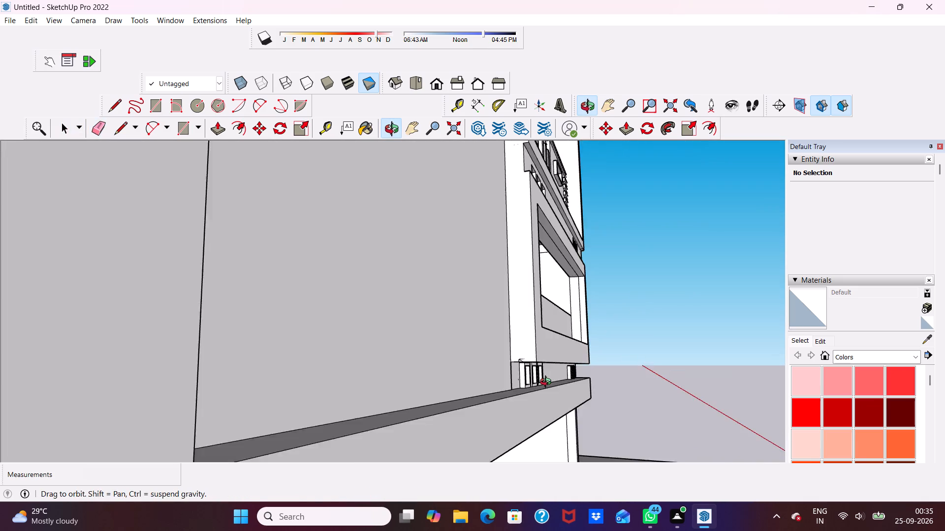
{"action": "middle_click_drag", "start_coordinate": [548, 383], "coordinate": [547, 386]}
{"action": "scroll", "coordinate": [526, 393], "scroll_direction": "up", "scroll_amount": 3}
{"action": "left_click", "coordinate": [510, 371]}
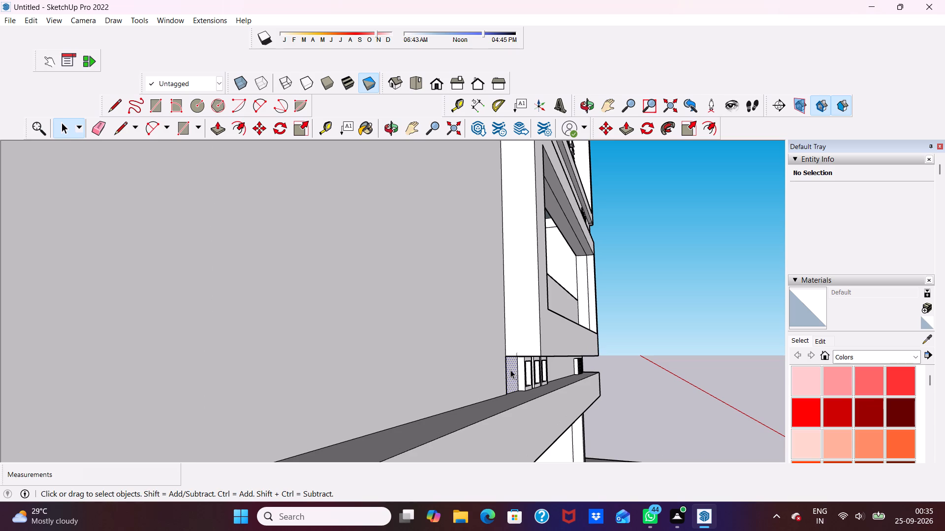
{"action": "scroll", "coordinate": [508, 357], "scroll_direction": "up", "scroll_amount": 2}
{"action": "scroll", "coordinate": [501, 351], "scroll_direction": "down", "scroll_amount": 4}
{"action": "middle_click_drag", "start_coordinate": [502, 354], "coordinate": [315, 371]}
{"action": "scroll", "coordinate": [322, 364], "scroll_direction": "up", "scroll_amount": 1}
{"action": "scroll", "coordinate": [354, 339], "scroll_direction": "down", "scroll_amount": 14}
{"action": "scroll", "coordinate": [587, 296], "scroll_direction": "down", "scroll_amount": 3}
{"action": "middle_click_drag", "start_coordinate": [630, 329], "coordinate": [590, 347]}
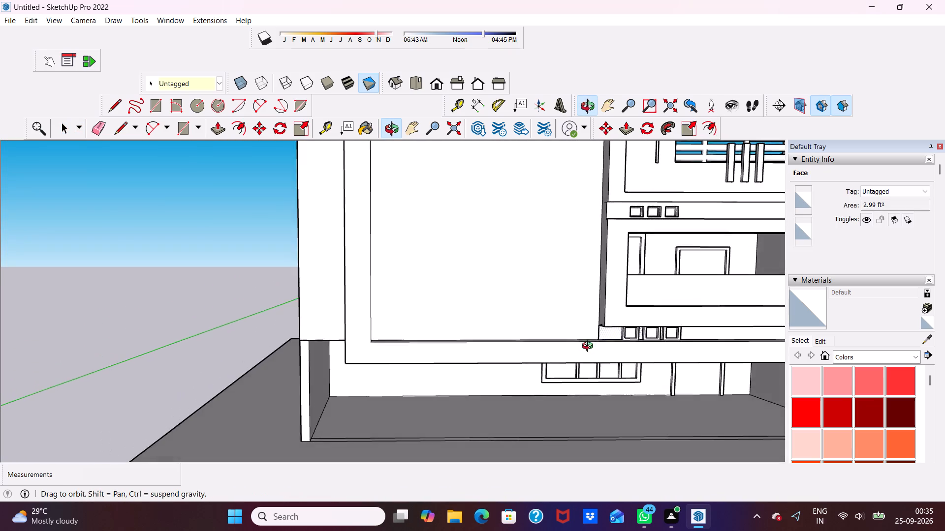
{"action": "middle_click_drag", "start_coordinate": [590, 347], "coordinate": [572, 379]}
{"action": "scroll", "coordinate": [566, 351], "scroll_direction": "up", "scroll_amount": 1}
{"action": "scroll", "coordinate": [555, 323], "scroll_direction": "down", "scroll_amount": 6}
{"action": "middle_click_drag", "start_coordinate": [694, 350], "coordinate": [687, 327]}
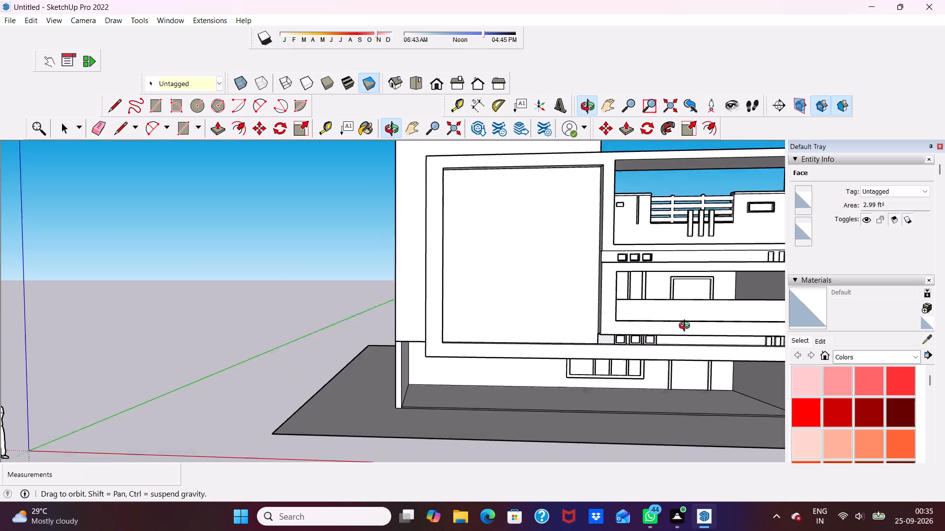
{"action": "middle_click_drag", "start_coordinate": [687, 327], "coordinate": [687, 327]}
{"action": "scroll", "coordinate": [681, 319], "scroll_direction": "up", "scroll_amount": 2}
{"action": "key", "text": "space"}
{"action": "key", "text": "space"}
{"action": "left_click", "coordinate": [243, 338]}
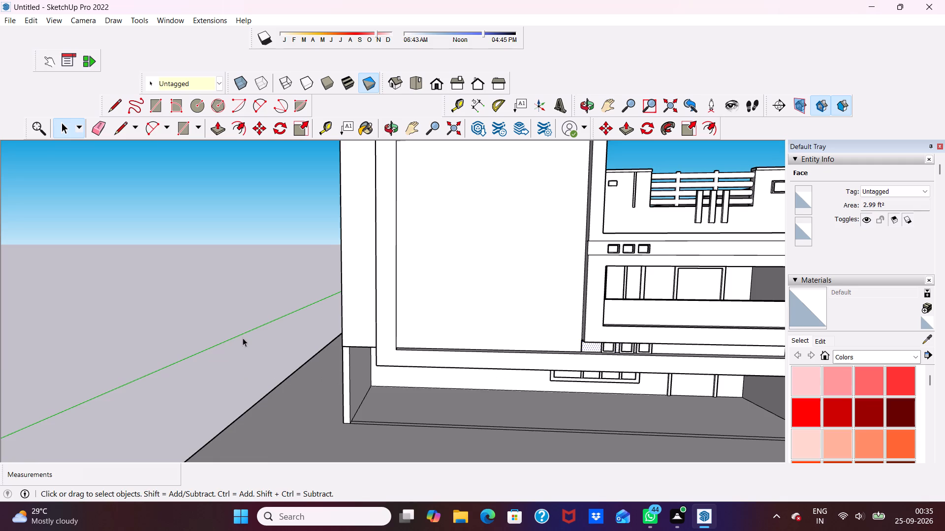
{"action": "scroll", "coordinate": [475, 417], "scroll_direction": "down", "scroll_amount": 3}
{"action": "scroll", "coordinate": [524, 405], "scroll_direction": "down", "scroll_amount": 1}
{"action": "scroll", "coordinate": [509, 345], "scroll_direction": "up", "scroll_amount": 3}
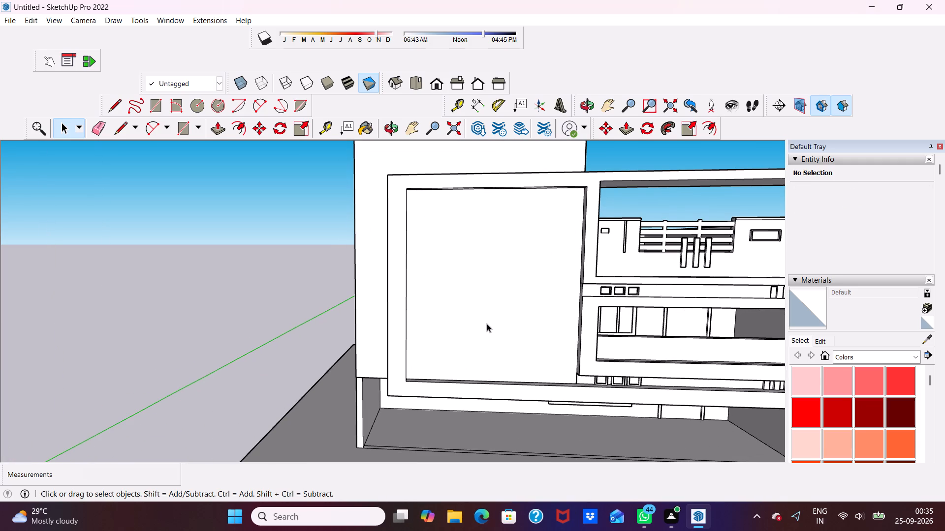
{"action": "scroll", "coordinate": [495, 313], "scroll_direction": "down", "scroll_amount": 5}
{"action": "middle_click_drag", "start_coordinate": [509, 323], "coordinate": [500, 235]}
{"action": "middle_click", "coordinate": [500, 232]}
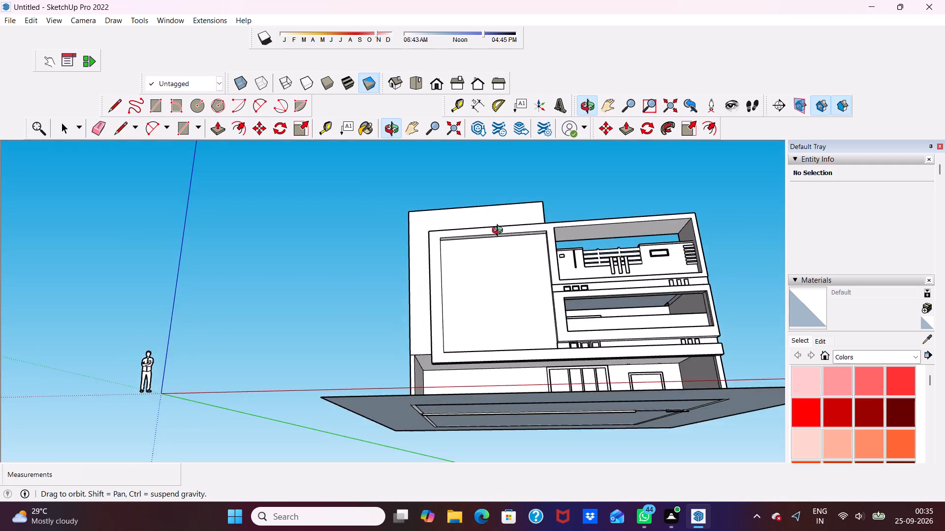
Draw a rectangle about 9' 6" wide and 21' 7" tall on the recessed plain wall, from its upper outer corner to its bottom edge.
{"action": "scroll", "coordinate": [499, 230], "scroll_direction": "up", "scroll_amount": 4}
{"action": "left_click", "coordinate": [152, 98]}
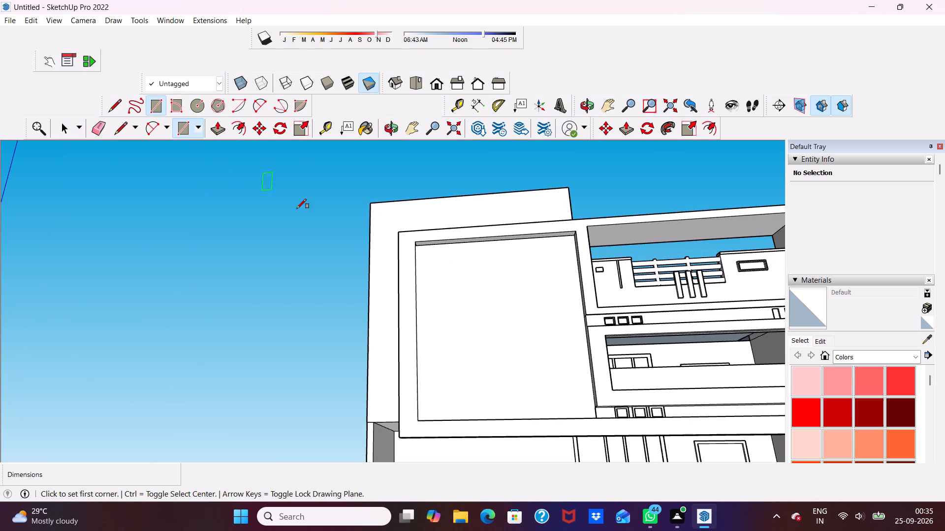
{"action": "scroll", "coordinate": [449, 254], "scroll_direction": "up", "scroll_amount": 14}
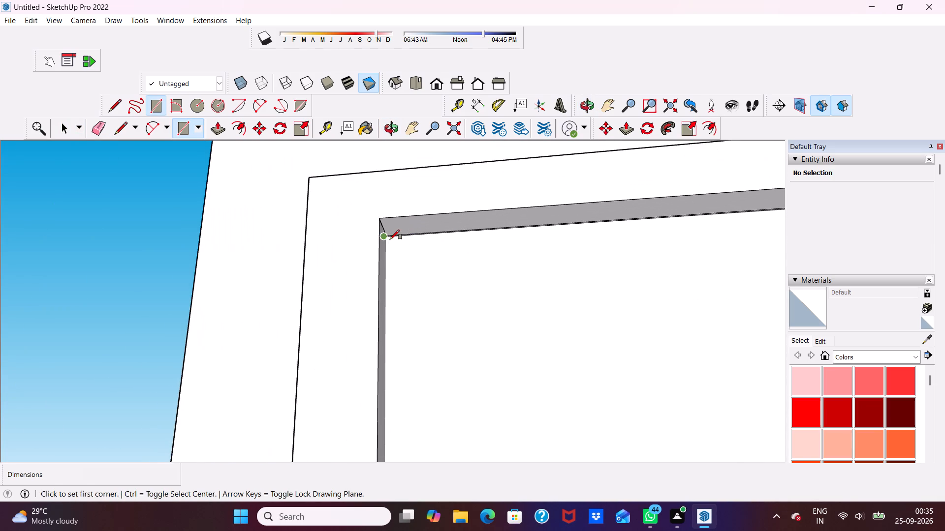
{"action": "left_click", "coordinate": [387, 238]}
{"action": "scroll", "coordinate": [548, 294], "scroll_direction": "down", "scroll_amount": 4}
{"action": "scroll", "coordinate": [600, 354], "scroll_direction": "down", "scroll_amount": 5}
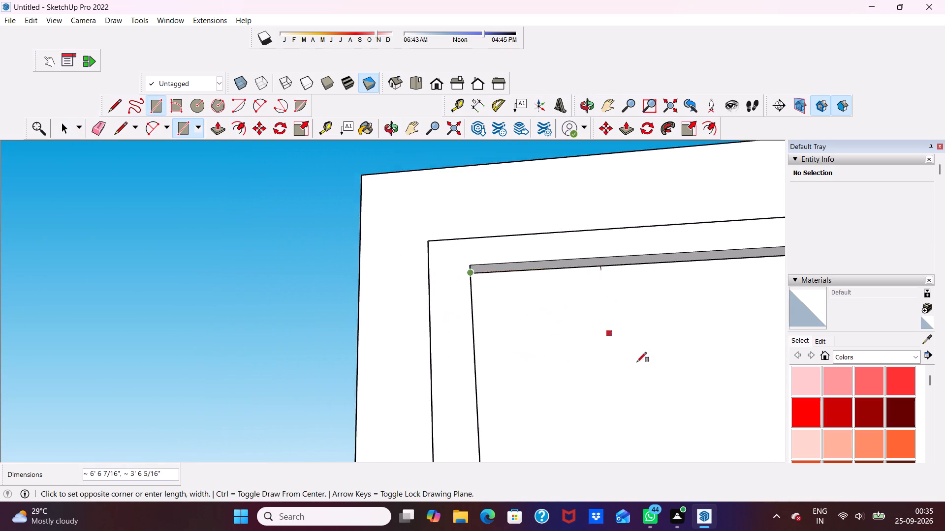
{"action": "scroll", "coordinate": [637, 362], "scroll_direction": "down", "scroll_amount": 14}
{"action": "scroll", "coordinate": [640, 290], "scroll_direction": "down", "scroll_amount": 4}
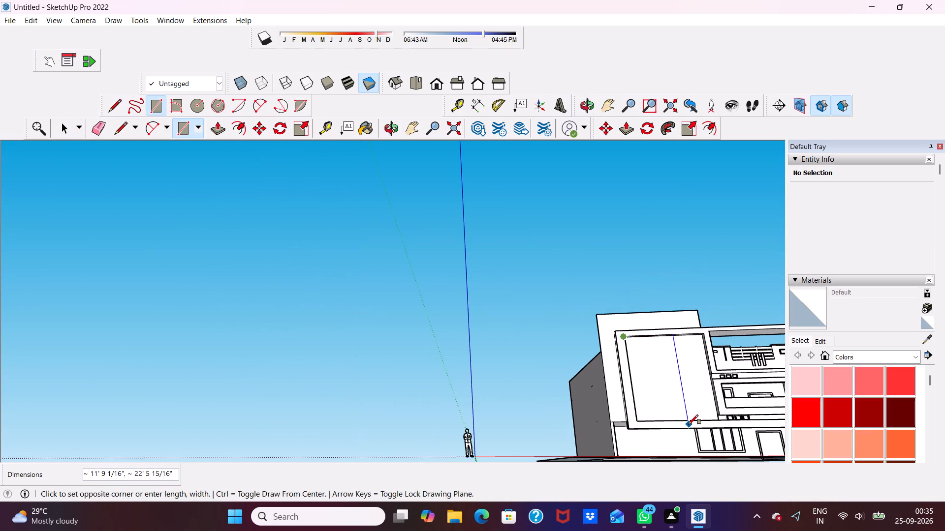
{"action": "scroll", "coordinate": [688, 417], "scroll_direction": "up", "scroll_amount": 7}
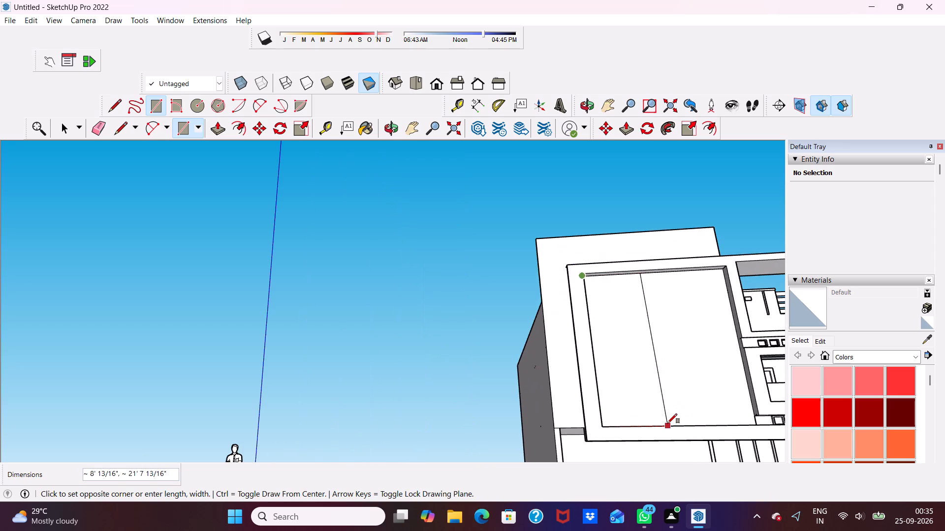
{"action": "middle_click_drag", "start_coordinate": [667, 423], "coordinate": [658, 464]}
{"action": "scroll", "coordinate": [658, 428], "scroll_direction": "up", "scroll_amount": 3}
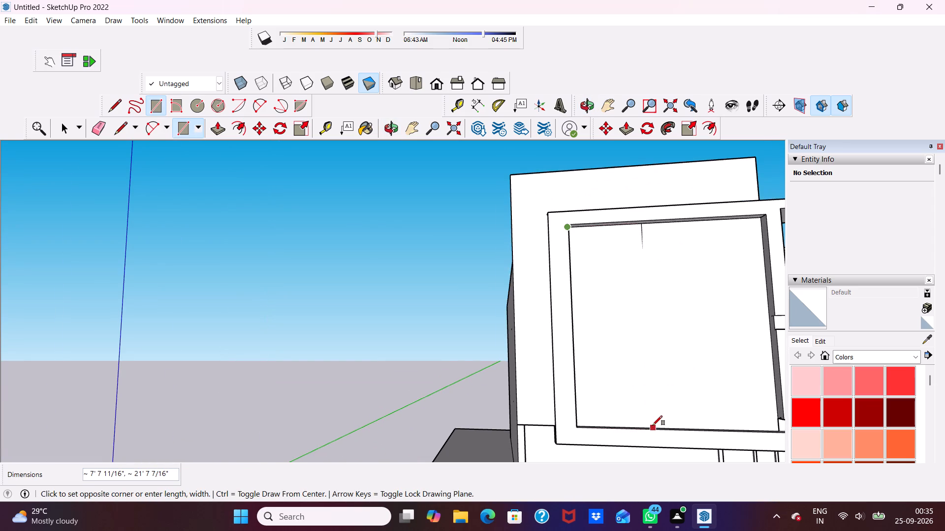
{"action": "scroll", "coordinate": [653, 425], "scroll_direction": "up", "scroll_amount": 3}
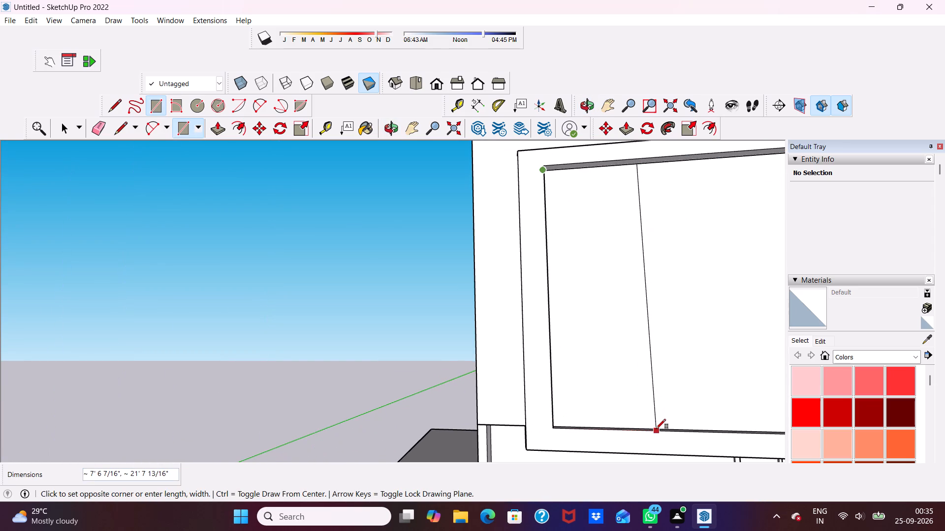
{"action": "left_click", "coordinate": [682, 427]}
{"action": "scroll", "coordinate": [625, 416], "scroll_direction": "down", "scroll_amount": 8}
{"action": "middle_click_drag", "start_coordinate": [655, 369], "coordinate": [656, 369]}
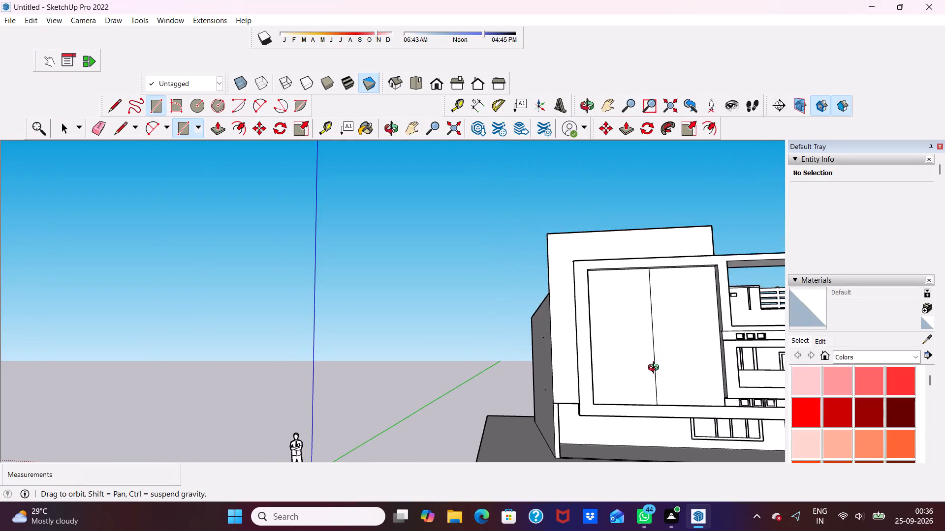
{"action": "middle_click_drag", "start_coordinate": [656, 369], "coordinate": [734, 329]}
{"action": "scroll", "coordinate": [643, 353], "scroll_direction": "up", "scroll_amount": 3}
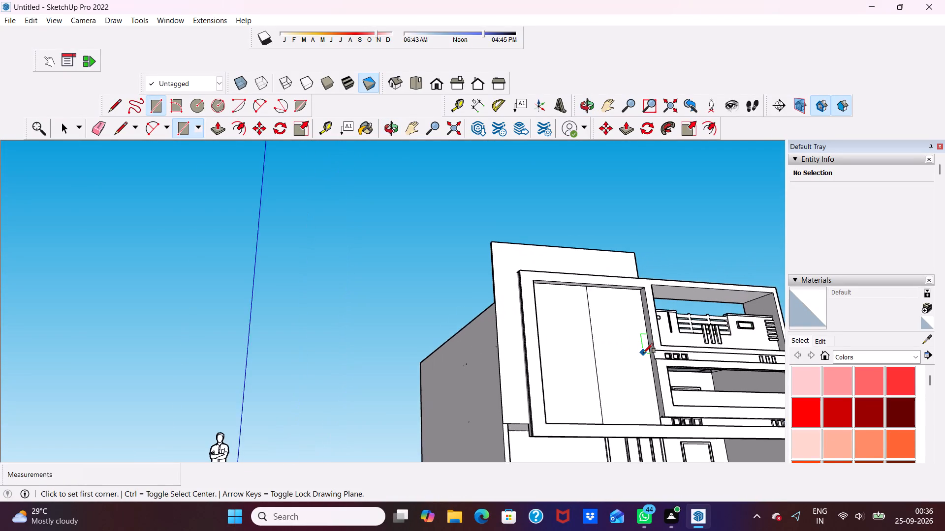
{"action": "key", "text": "space"}
Draw a rectangle about 6' wide and 19' 1" tall inside the plain wall's outer section, reaching down to its bottom edge.
{"action": "scroll", "coordinate": [605, 330], "scroll_direction": "up", "scroll_amount": 2}
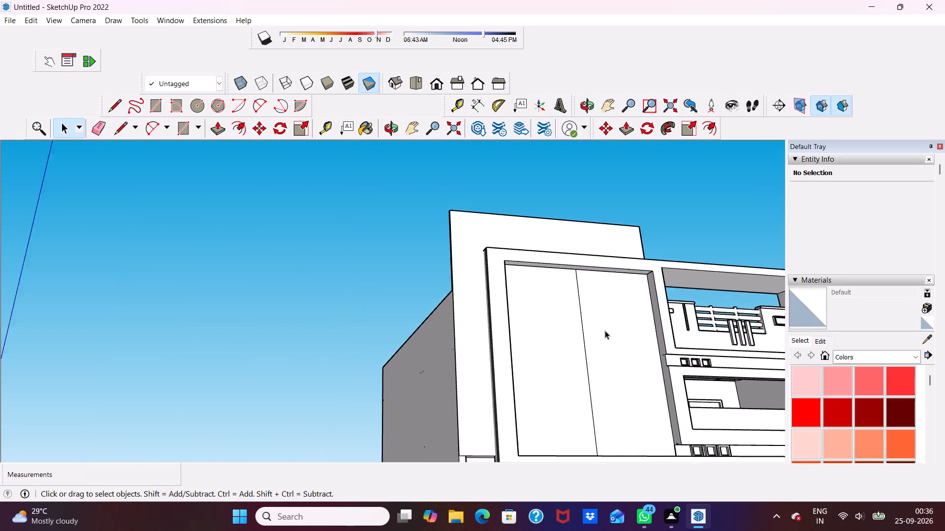
{"action": "scroll", "coordinate": [605, 330], "scroll_direction": "up", "scroll_amount": 4}
{"action": "scroll", "coordinate": [599, 332], "scroll_direction": "down", "scroll_amount": 5}
{"action": "middle_click_drag", "start_coordinate": [589, 352], "coordinate": [559, 411]}
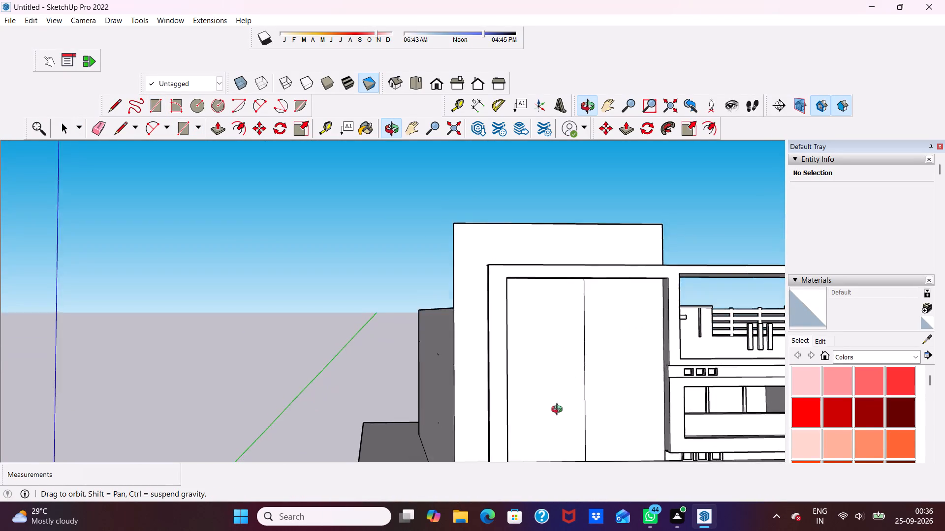
{"action": "middle_click_drag", "start_coordinate": [559, 411], "coordinate": [536, 349]}
{"action": "scroll", "coordinate": [434, 347], "scroll_direction": "up", "scroll_amount": 3}
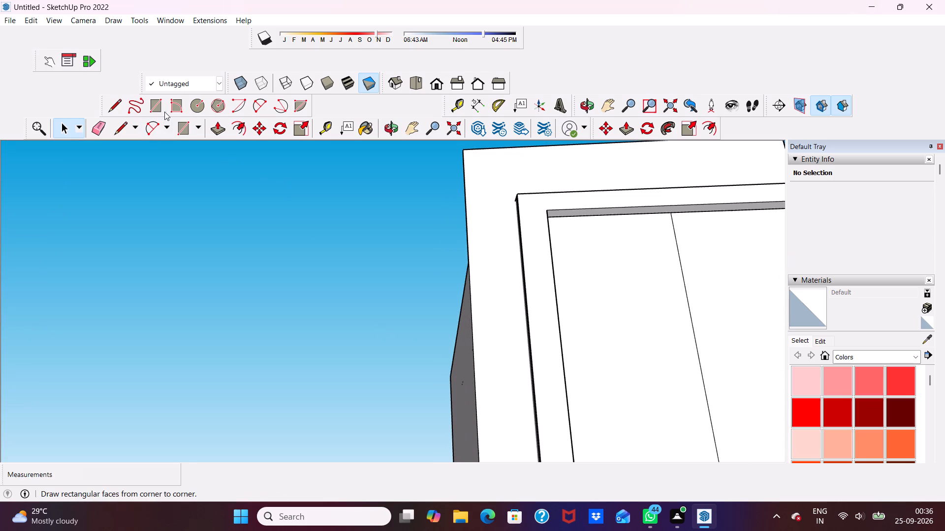
{"action": "left_click", "coordinate": [164, 112]}
{"action": "scroll", "coordinate": [845, 312], "scroll_direction": "down", "scroll_amount": 3}
{"action": "scroll", "coordinate": [661, 274], "scroll_direction": "down", "scroll_amount": 7}
{"action": "scroll", "coordinate": [626, 284], "scroll_direction": "up", "scroll_amount": 1}
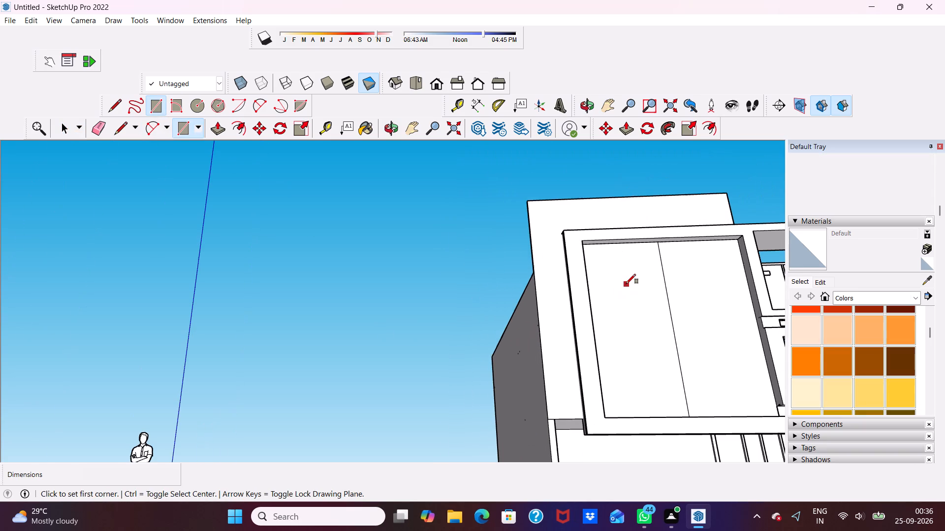
{"action": "left_click", "coordinate": [602, 262]}
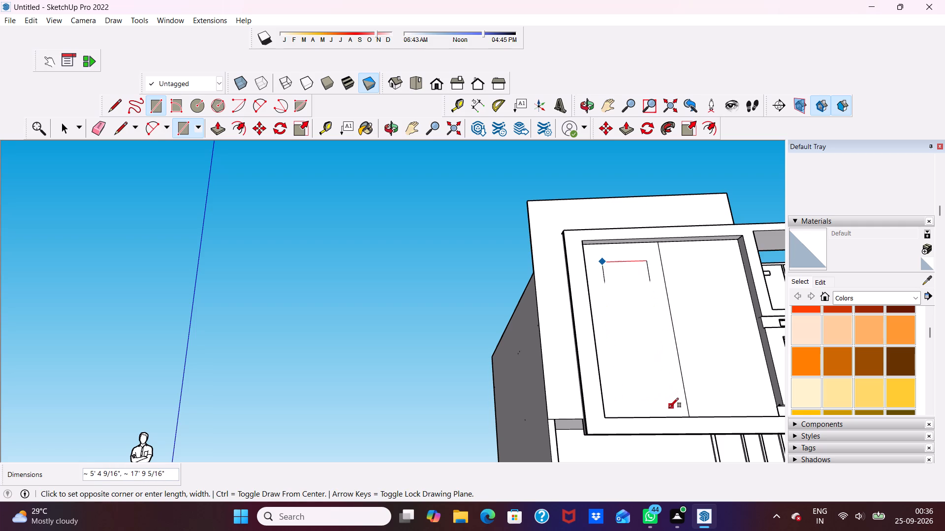
{"action": "middle_click_drag", "start_coordinate": [668, 413], "coordinate": [648, 470]}
{"action": "scroll", "coordinate": [653, 434], "scroll_direction": "up", "scroll_amount": 3}
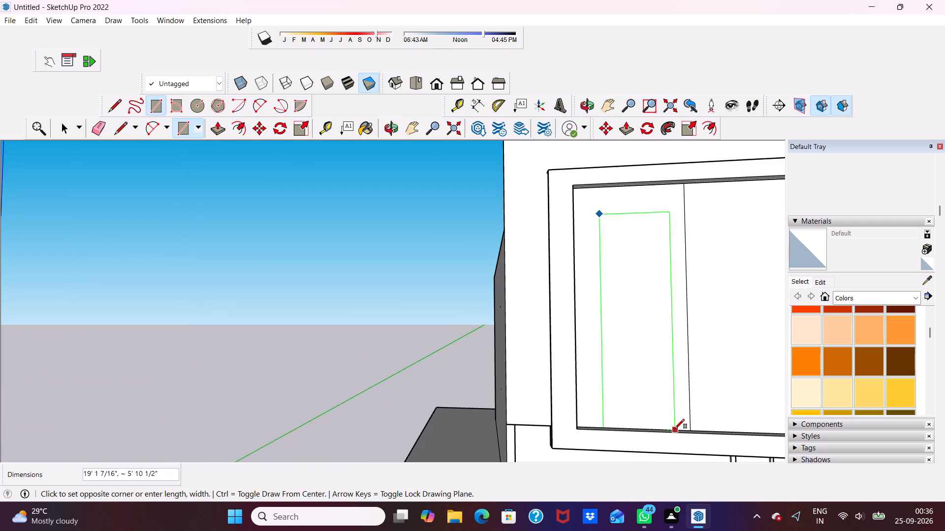
{"action": "left_click", "coordinate": [676, 429]}
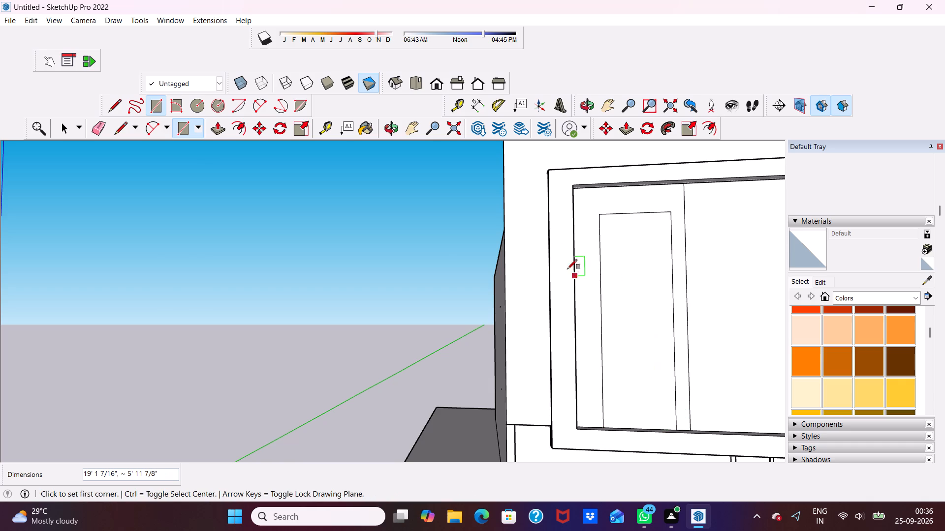
Offset the tall inner rectangle's outline outward by about 6" to form a border around it.
{"action": "left_click", "coordinate": [236, 128]}
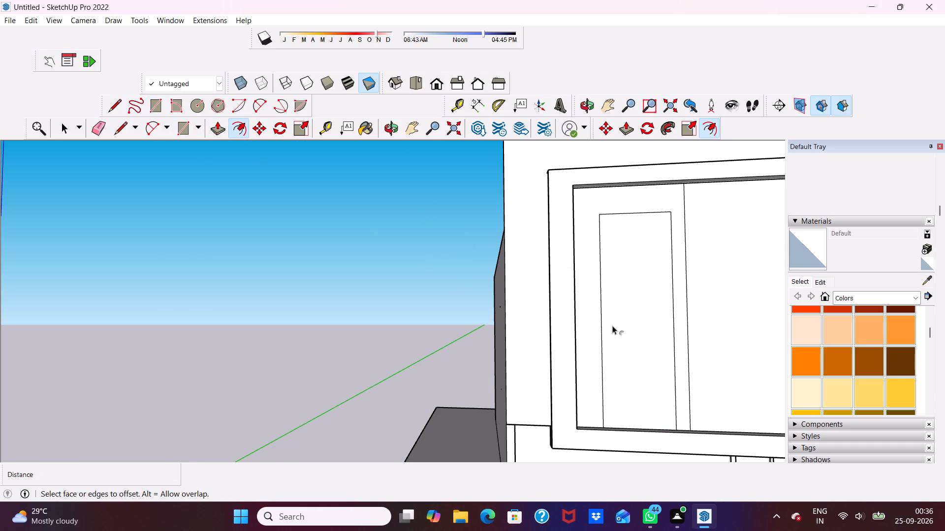
{"action": "left_click", "coordinate": [613, 311]}
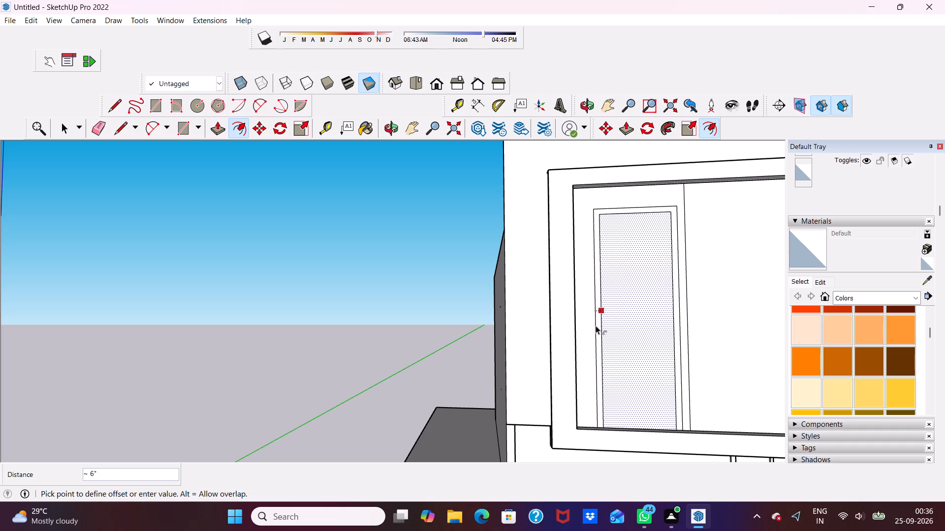
{"action": "left_click", "coordinate": [596, 325]}
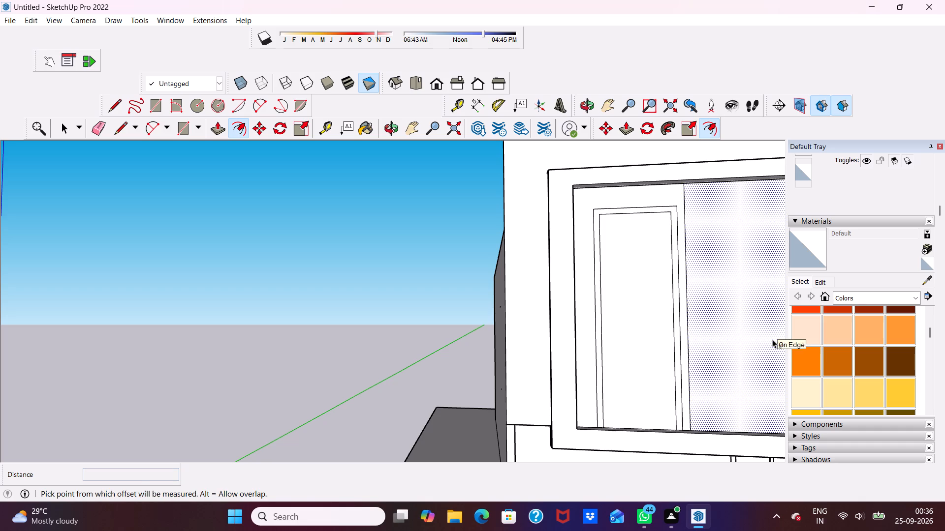
{"action": "left_click", "coordinate": [772, 339]}
{"action": "key", "text": "space"}
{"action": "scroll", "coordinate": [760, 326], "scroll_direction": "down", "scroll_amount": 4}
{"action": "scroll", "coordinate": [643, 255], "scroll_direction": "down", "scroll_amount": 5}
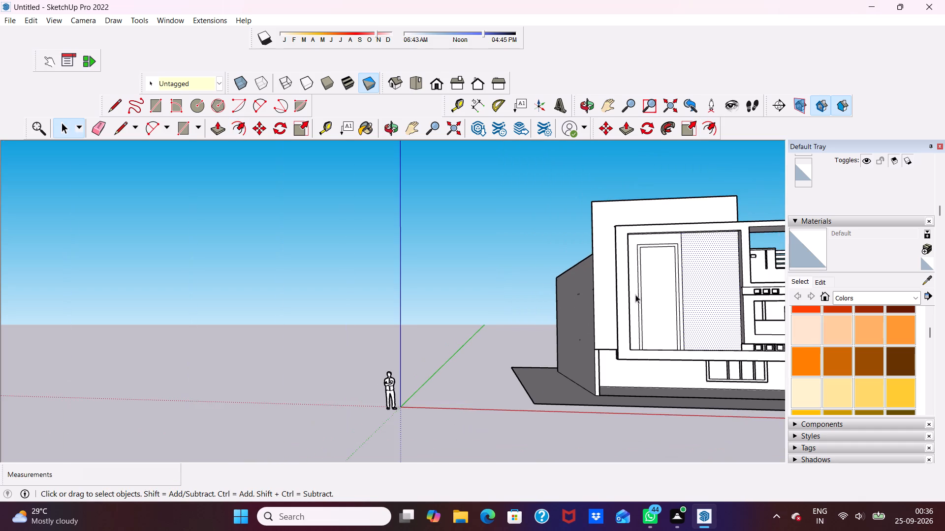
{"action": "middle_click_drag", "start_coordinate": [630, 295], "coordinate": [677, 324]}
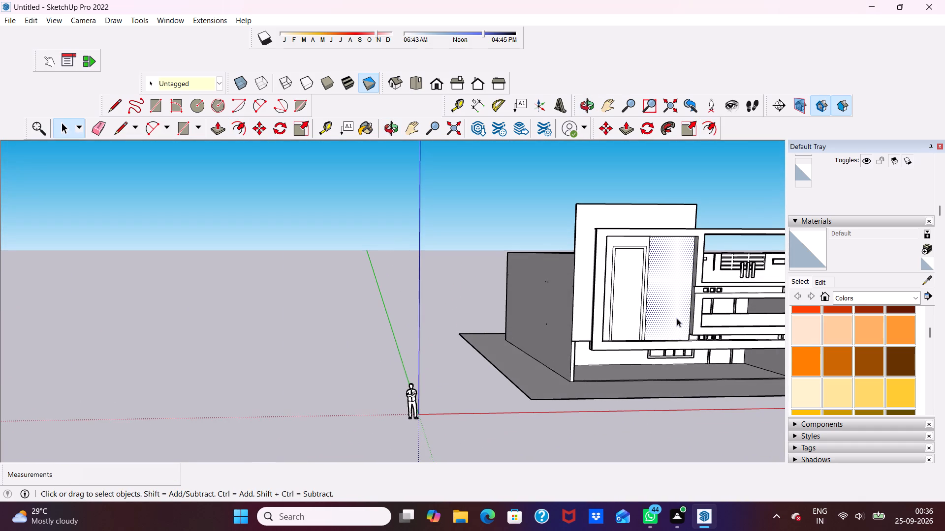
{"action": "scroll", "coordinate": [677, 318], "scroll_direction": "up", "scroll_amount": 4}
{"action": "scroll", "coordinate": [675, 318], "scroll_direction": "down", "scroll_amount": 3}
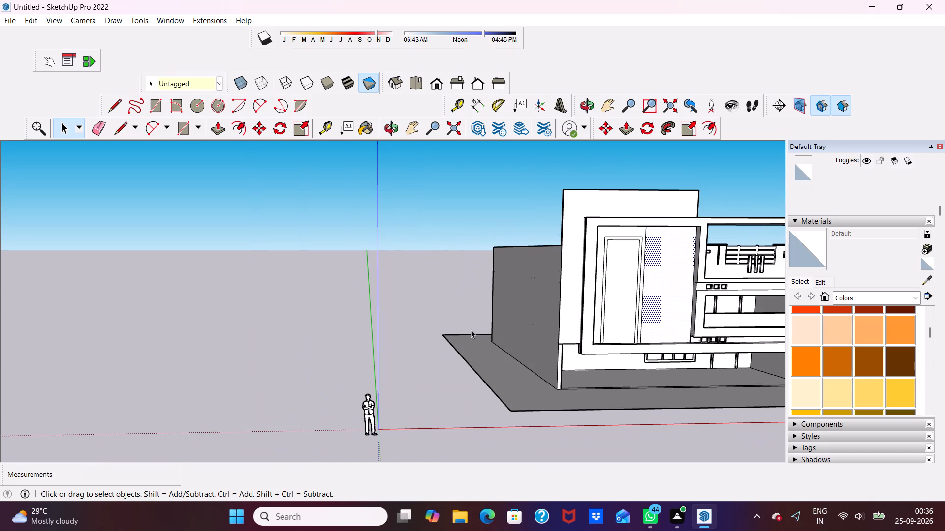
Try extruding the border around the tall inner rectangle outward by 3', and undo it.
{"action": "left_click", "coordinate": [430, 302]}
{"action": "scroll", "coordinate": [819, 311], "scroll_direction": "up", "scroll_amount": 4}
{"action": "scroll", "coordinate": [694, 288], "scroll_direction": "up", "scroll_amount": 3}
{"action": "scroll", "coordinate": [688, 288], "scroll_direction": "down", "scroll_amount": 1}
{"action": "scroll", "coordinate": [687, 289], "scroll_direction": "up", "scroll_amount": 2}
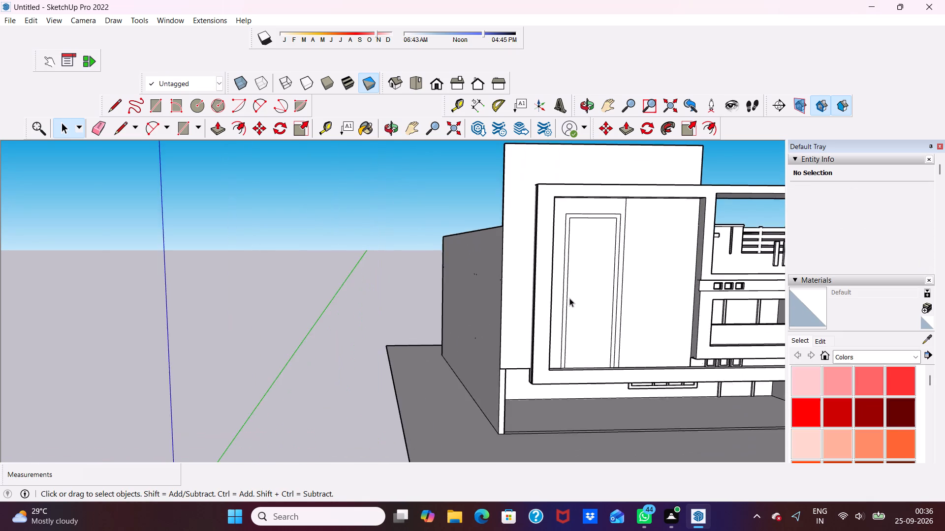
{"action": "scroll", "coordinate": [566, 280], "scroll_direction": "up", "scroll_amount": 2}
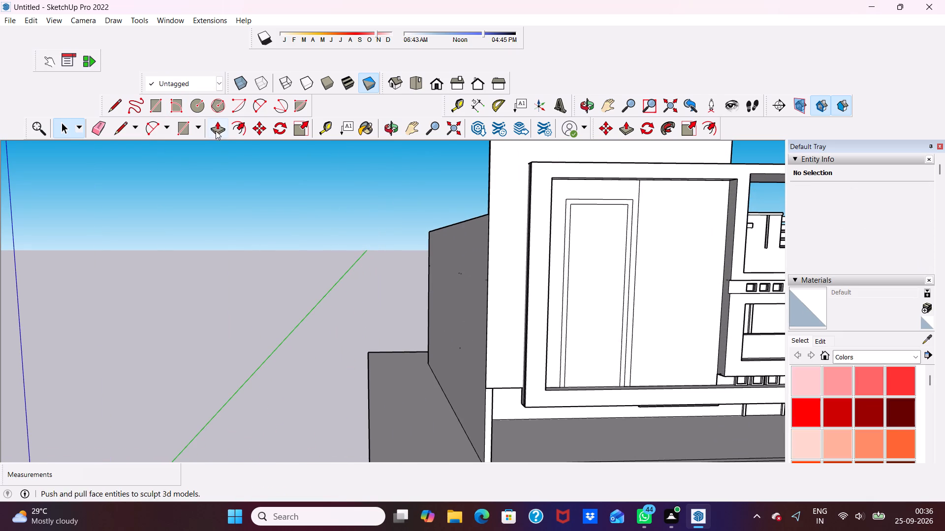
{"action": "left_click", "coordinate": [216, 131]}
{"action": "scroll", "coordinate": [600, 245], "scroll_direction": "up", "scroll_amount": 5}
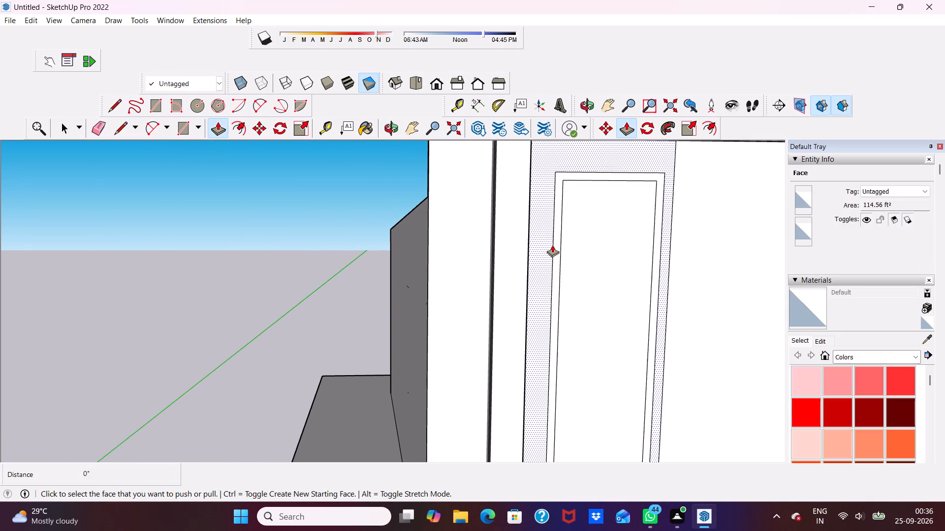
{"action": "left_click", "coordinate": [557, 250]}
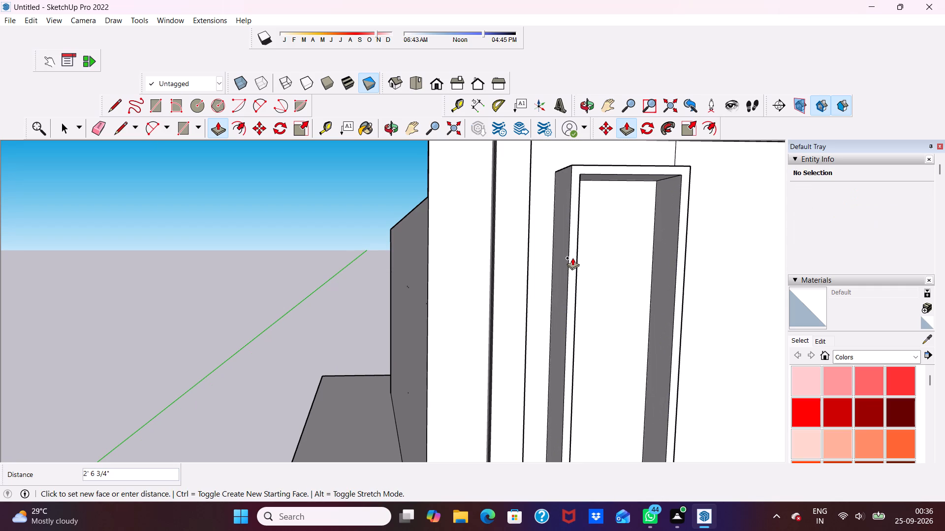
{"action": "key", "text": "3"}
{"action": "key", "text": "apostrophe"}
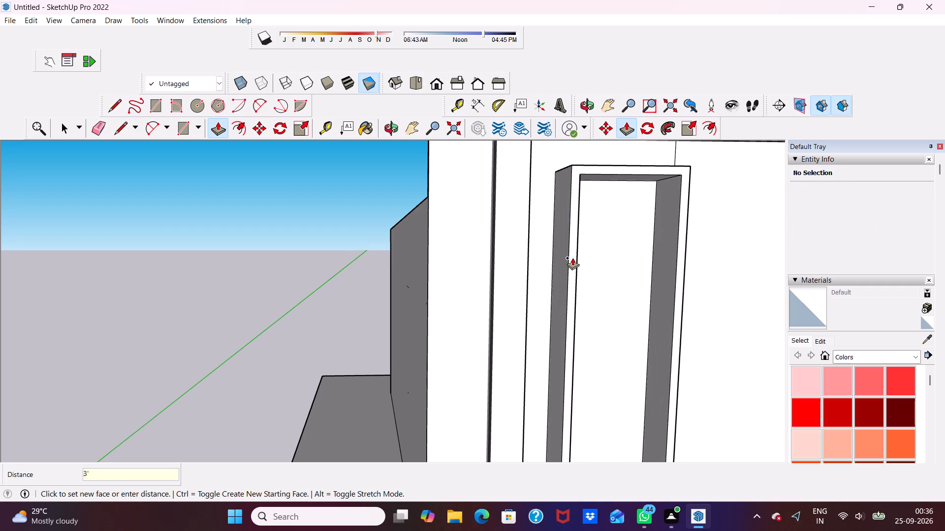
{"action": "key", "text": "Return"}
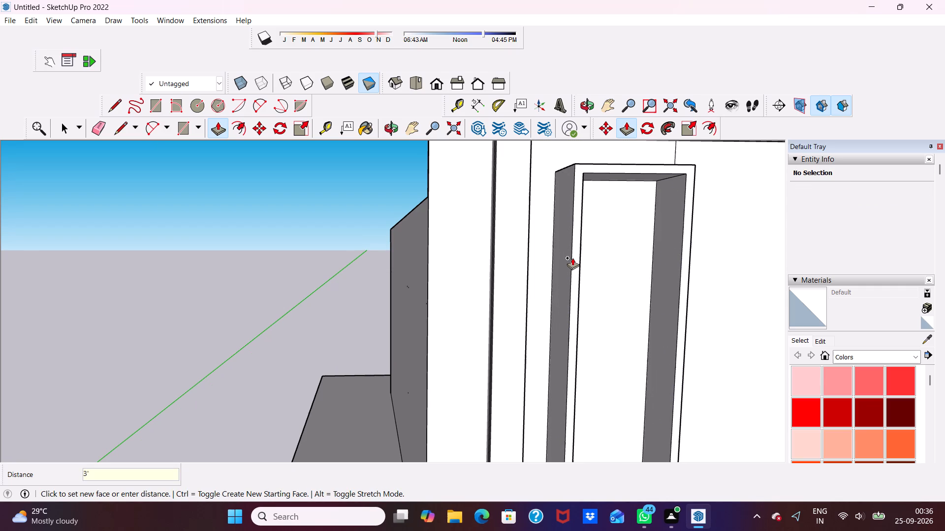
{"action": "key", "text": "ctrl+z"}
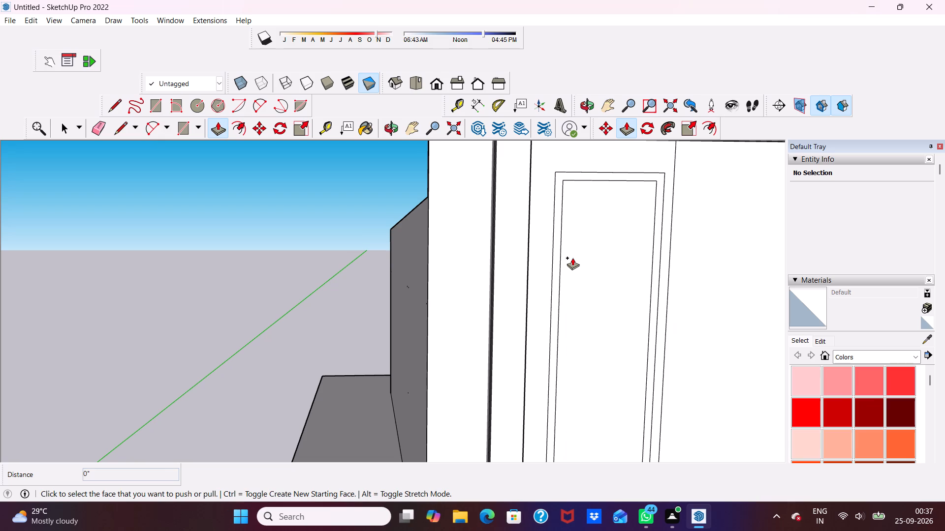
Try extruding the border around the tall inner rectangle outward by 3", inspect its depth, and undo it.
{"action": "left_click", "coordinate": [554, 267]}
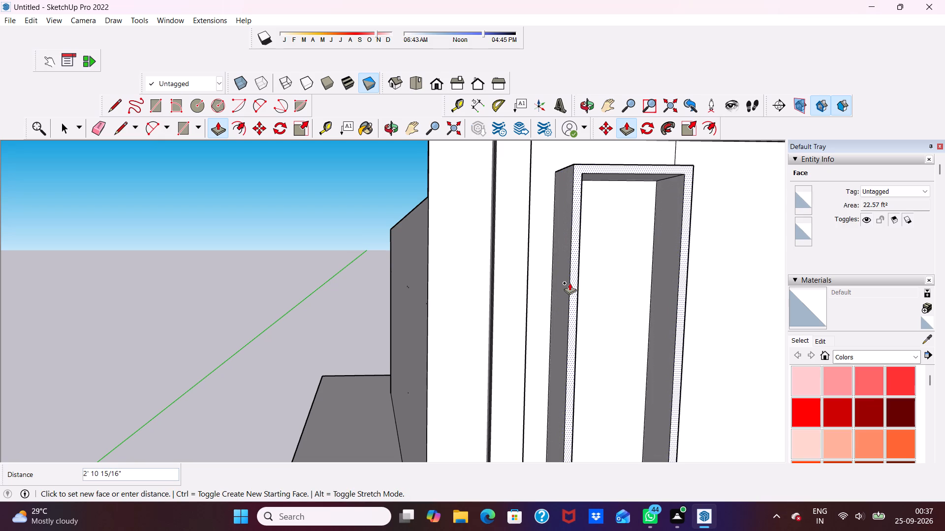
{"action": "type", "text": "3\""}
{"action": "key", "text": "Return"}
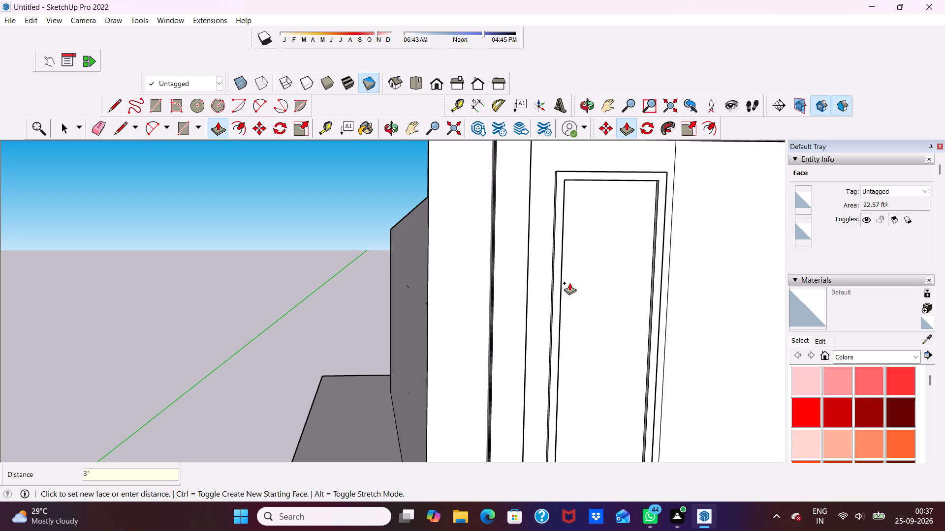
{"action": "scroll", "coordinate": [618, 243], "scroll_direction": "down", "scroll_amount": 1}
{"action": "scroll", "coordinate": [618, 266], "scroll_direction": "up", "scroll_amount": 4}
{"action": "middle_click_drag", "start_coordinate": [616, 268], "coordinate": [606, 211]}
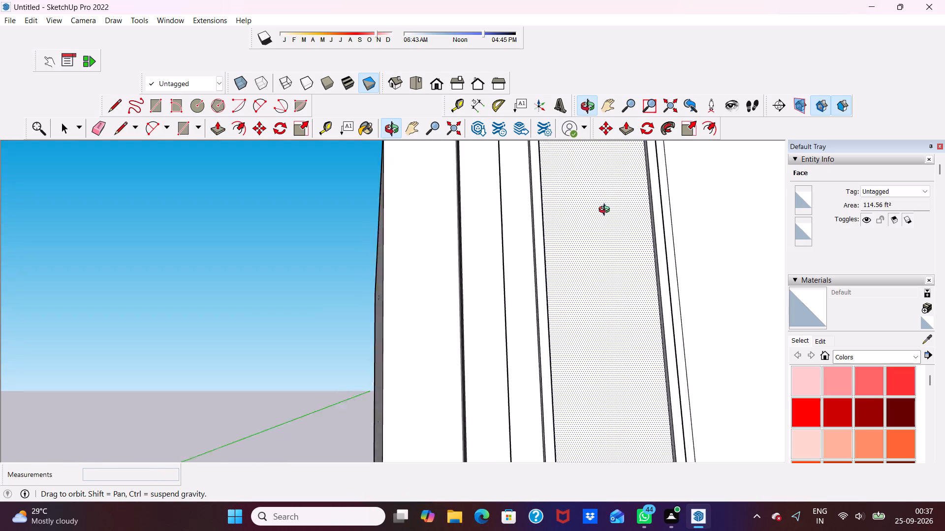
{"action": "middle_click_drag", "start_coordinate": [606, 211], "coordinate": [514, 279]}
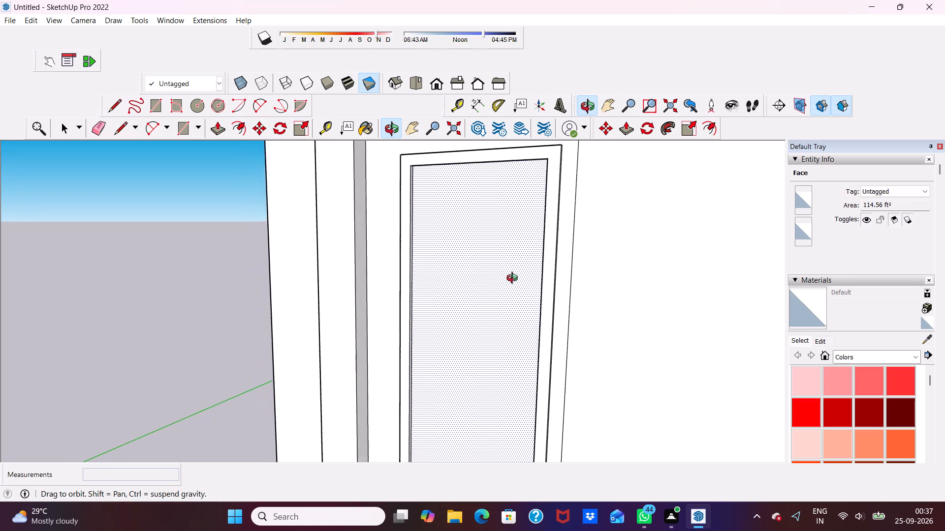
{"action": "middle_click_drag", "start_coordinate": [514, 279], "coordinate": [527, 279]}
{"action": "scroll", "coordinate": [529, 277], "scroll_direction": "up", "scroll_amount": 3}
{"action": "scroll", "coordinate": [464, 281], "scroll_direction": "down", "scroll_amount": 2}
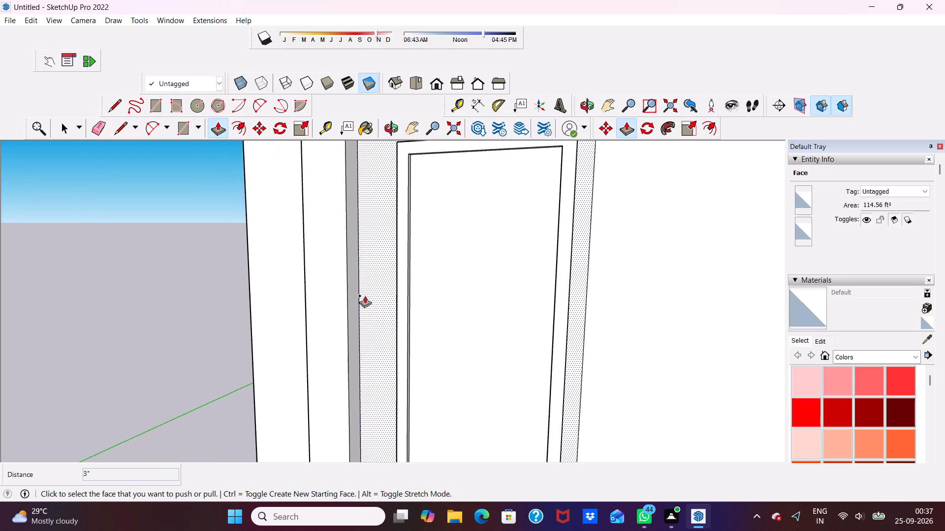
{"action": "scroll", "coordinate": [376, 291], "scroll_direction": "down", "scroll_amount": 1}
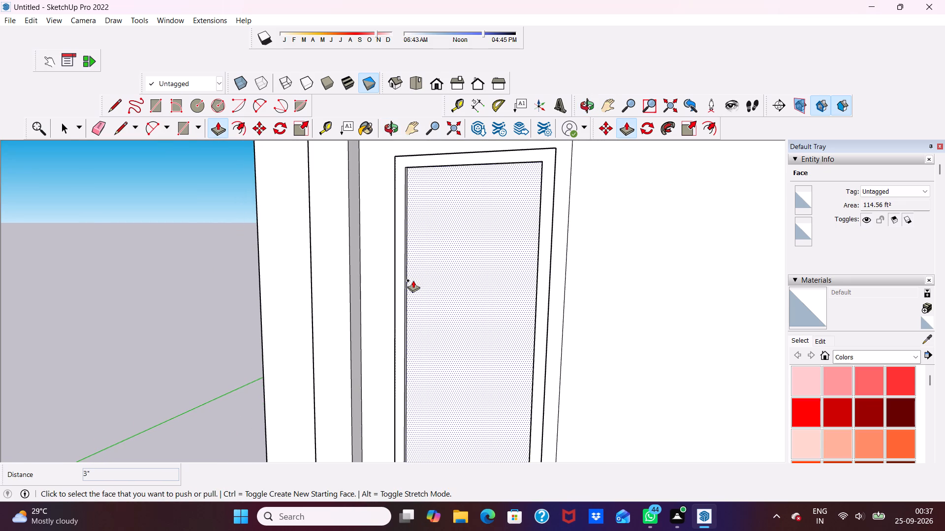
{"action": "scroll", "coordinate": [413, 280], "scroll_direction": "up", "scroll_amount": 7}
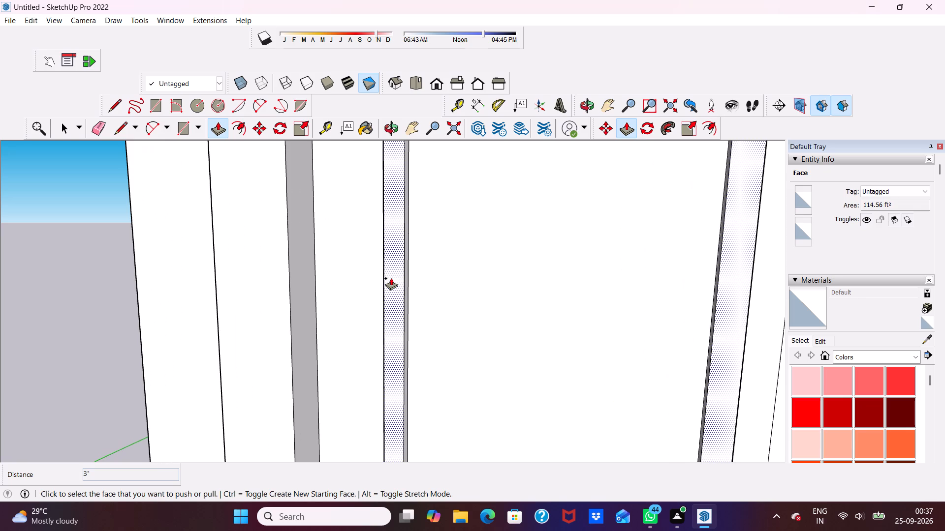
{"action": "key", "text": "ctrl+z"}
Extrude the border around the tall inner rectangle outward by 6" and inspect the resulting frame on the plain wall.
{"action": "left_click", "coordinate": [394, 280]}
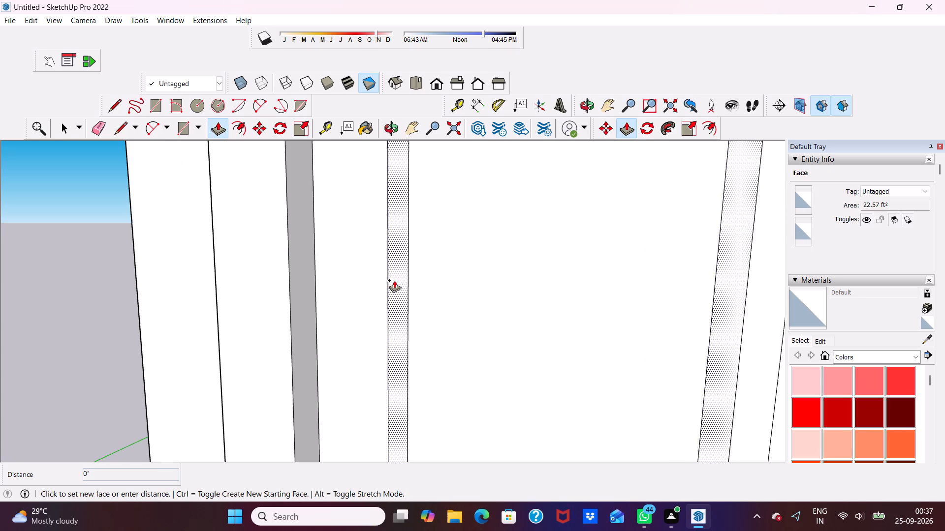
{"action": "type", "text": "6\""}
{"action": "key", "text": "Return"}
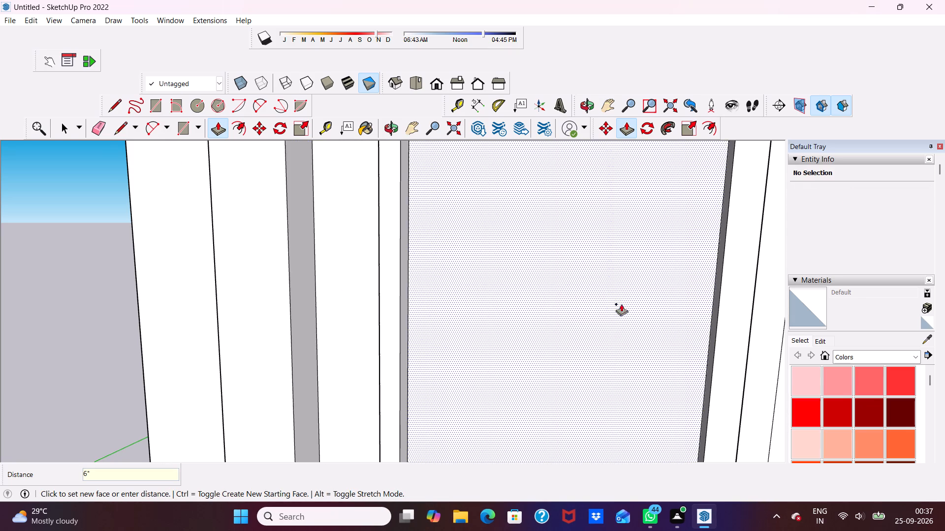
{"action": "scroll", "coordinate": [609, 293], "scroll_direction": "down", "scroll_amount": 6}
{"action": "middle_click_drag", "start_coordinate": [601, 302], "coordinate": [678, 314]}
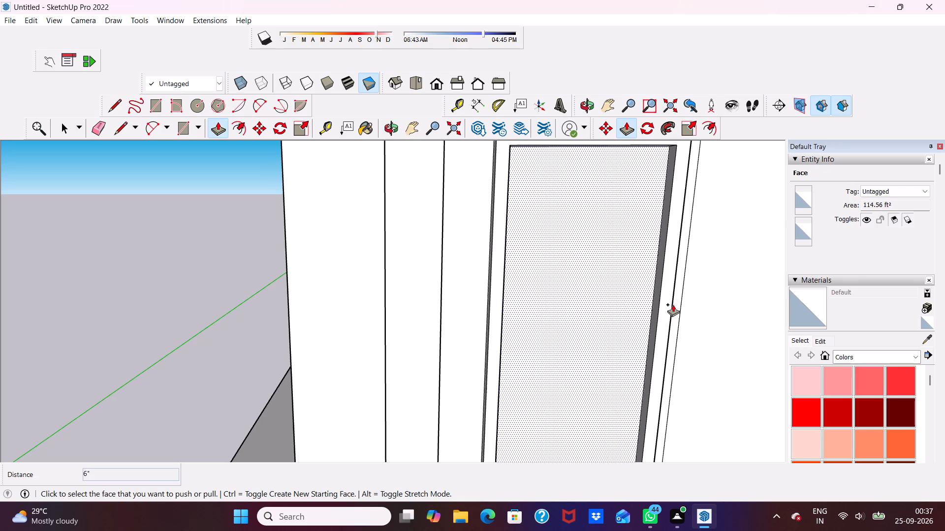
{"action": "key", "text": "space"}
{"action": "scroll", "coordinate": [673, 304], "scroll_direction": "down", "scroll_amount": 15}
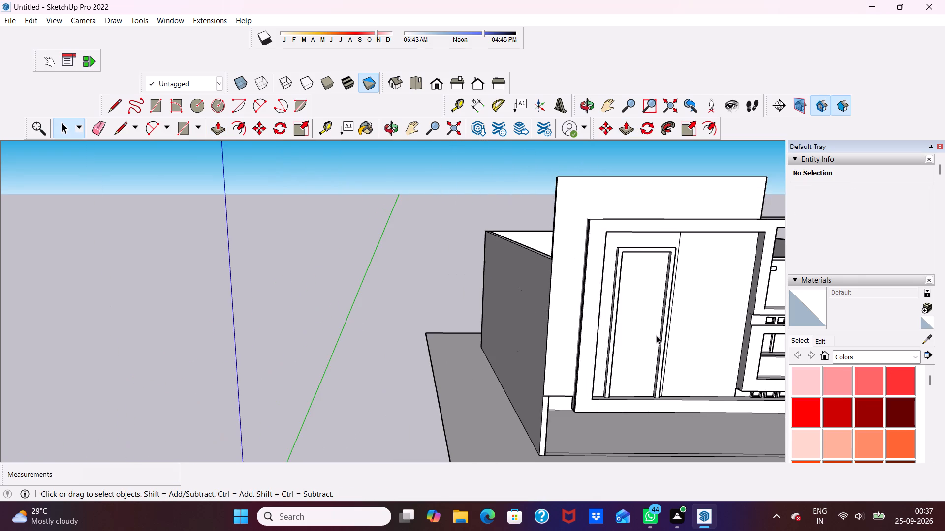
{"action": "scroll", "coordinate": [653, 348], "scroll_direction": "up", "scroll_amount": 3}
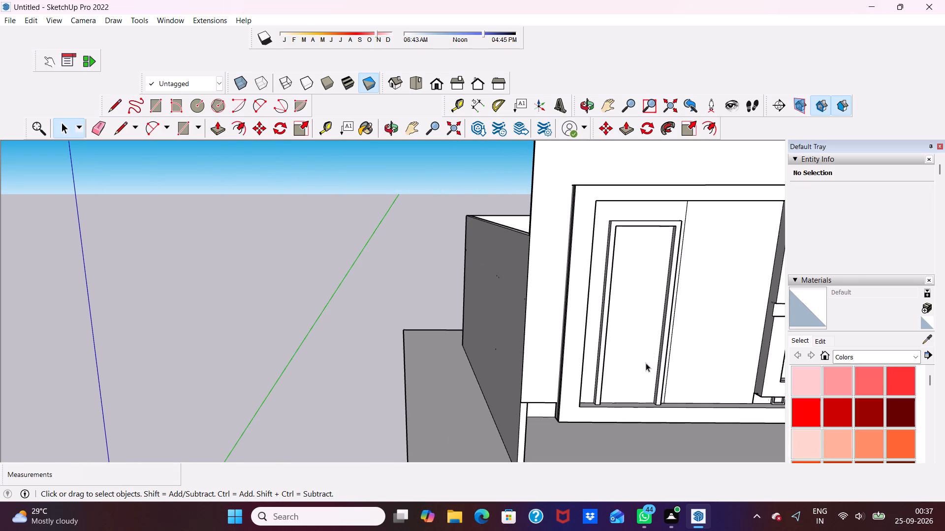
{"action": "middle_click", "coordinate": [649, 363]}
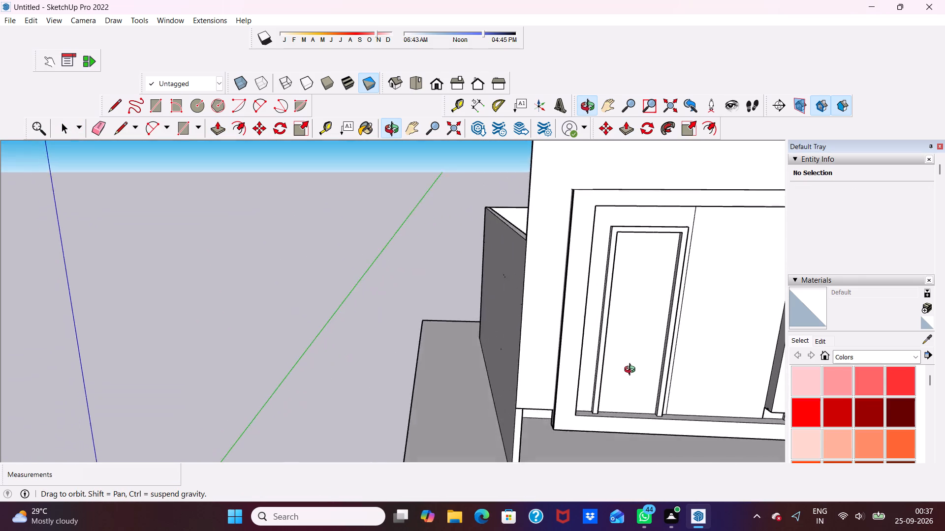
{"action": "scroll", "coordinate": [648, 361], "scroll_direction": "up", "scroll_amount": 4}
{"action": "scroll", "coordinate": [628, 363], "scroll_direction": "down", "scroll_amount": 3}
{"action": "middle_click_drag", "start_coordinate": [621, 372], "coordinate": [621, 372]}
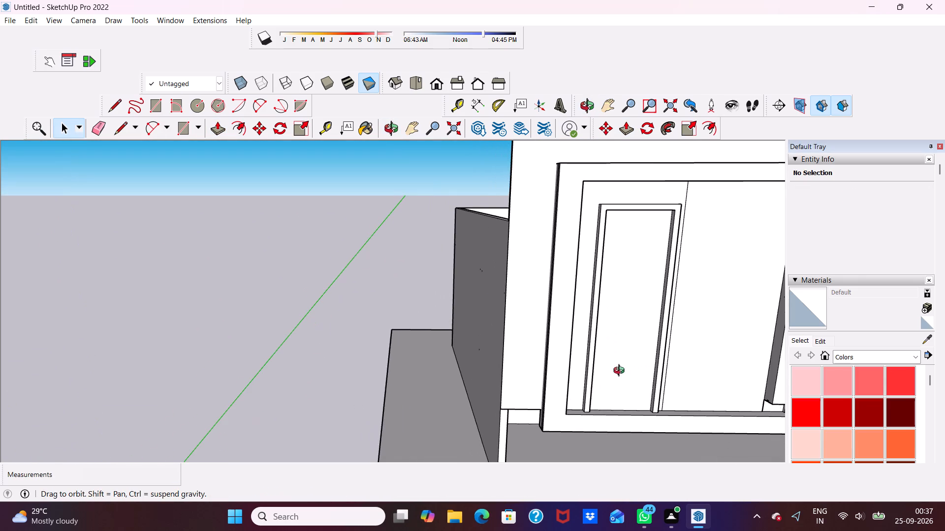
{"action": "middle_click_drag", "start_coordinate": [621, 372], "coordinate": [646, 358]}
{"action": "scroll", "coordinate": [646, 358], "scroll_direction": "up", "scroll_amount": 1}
Undo the border's extrusion, its offset outline and the tall inner rectangle on the plain wall's outer section.
{"action": "key", "text": "ctrl+z"}
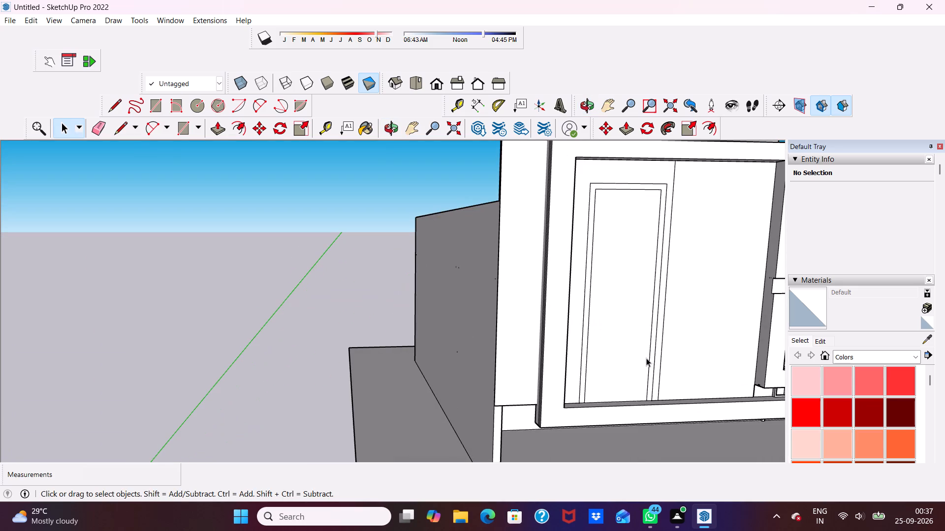
{"action": "key", "text": "ctrl+z"}
{"action": "key", "text": "ctrl+z"}
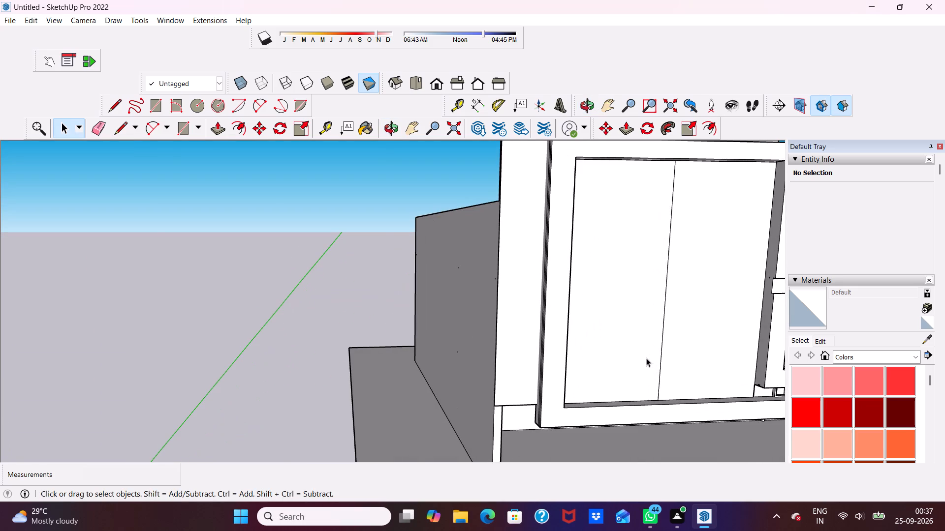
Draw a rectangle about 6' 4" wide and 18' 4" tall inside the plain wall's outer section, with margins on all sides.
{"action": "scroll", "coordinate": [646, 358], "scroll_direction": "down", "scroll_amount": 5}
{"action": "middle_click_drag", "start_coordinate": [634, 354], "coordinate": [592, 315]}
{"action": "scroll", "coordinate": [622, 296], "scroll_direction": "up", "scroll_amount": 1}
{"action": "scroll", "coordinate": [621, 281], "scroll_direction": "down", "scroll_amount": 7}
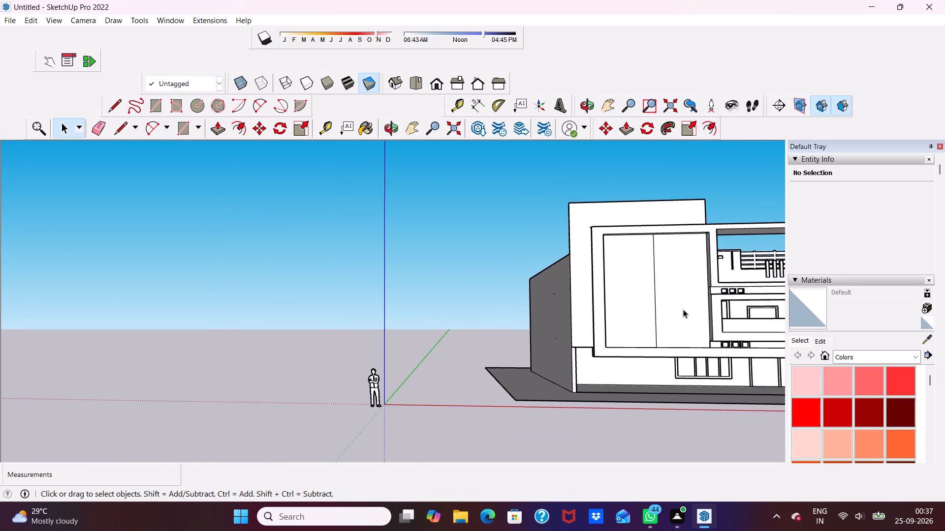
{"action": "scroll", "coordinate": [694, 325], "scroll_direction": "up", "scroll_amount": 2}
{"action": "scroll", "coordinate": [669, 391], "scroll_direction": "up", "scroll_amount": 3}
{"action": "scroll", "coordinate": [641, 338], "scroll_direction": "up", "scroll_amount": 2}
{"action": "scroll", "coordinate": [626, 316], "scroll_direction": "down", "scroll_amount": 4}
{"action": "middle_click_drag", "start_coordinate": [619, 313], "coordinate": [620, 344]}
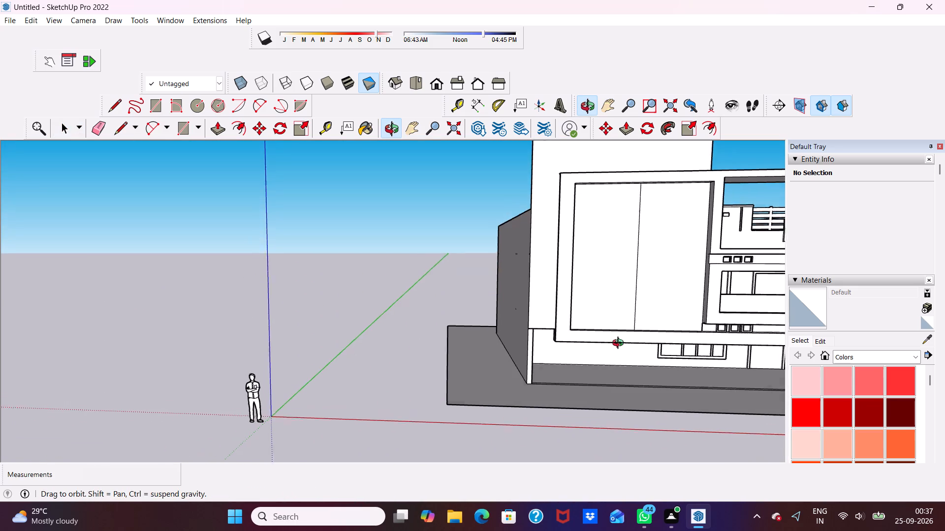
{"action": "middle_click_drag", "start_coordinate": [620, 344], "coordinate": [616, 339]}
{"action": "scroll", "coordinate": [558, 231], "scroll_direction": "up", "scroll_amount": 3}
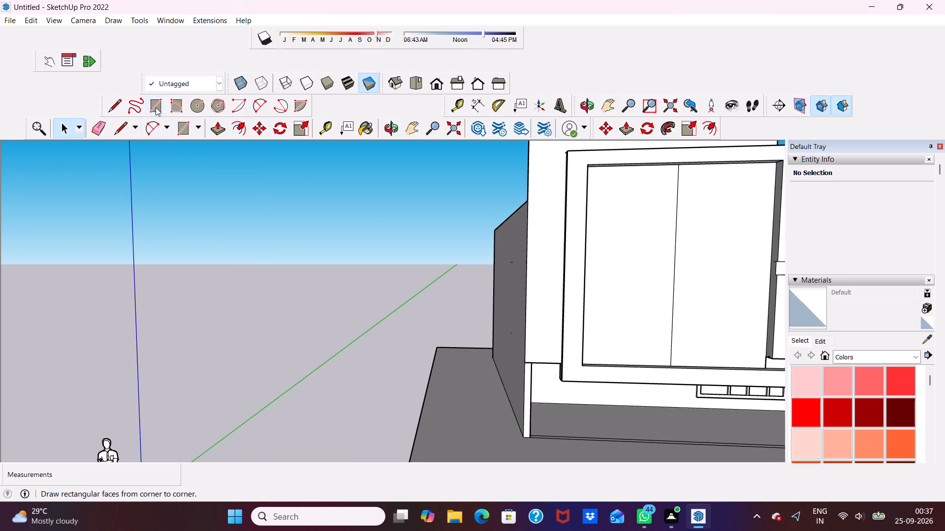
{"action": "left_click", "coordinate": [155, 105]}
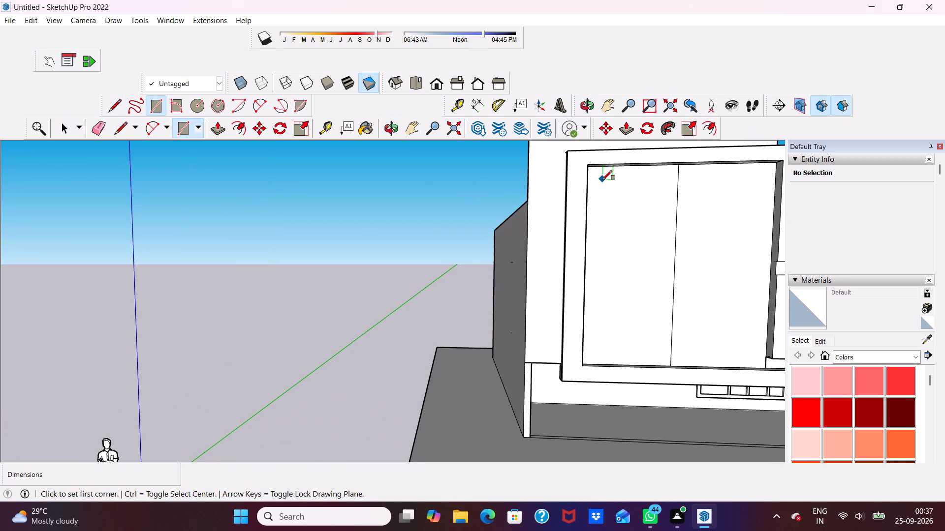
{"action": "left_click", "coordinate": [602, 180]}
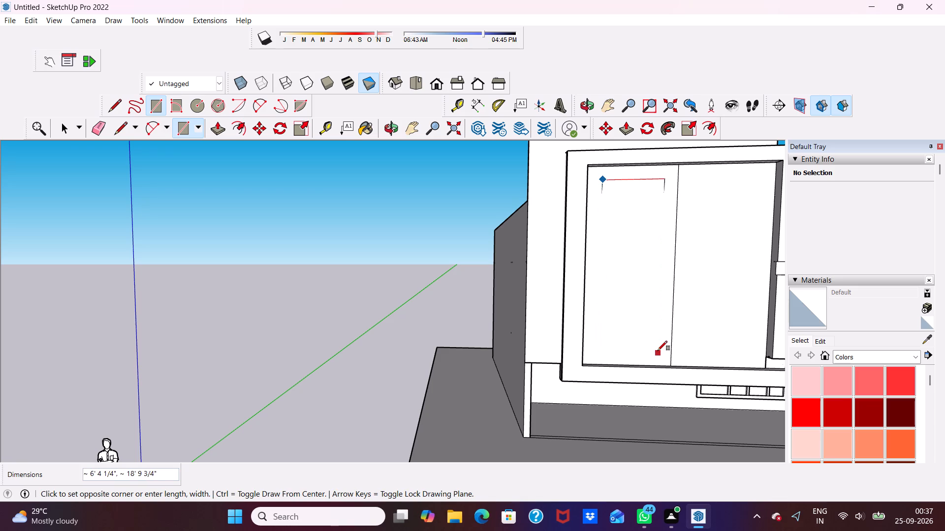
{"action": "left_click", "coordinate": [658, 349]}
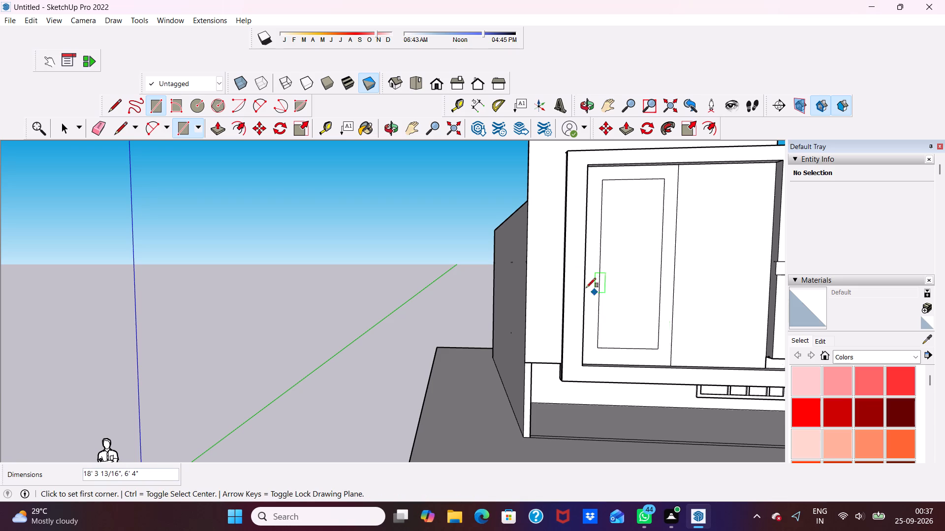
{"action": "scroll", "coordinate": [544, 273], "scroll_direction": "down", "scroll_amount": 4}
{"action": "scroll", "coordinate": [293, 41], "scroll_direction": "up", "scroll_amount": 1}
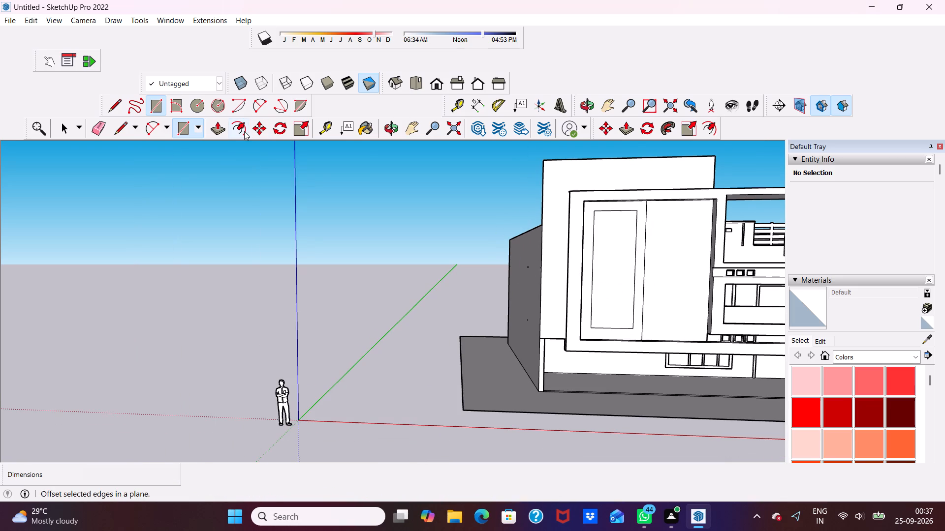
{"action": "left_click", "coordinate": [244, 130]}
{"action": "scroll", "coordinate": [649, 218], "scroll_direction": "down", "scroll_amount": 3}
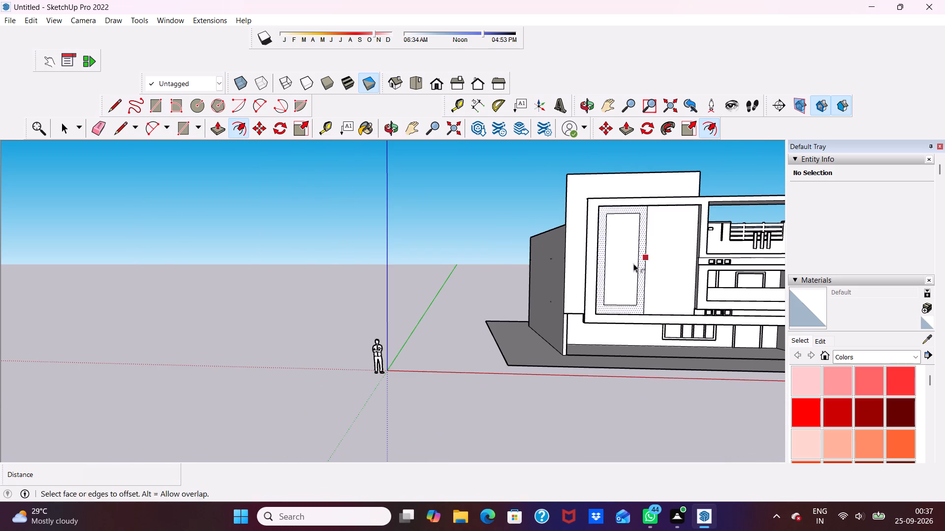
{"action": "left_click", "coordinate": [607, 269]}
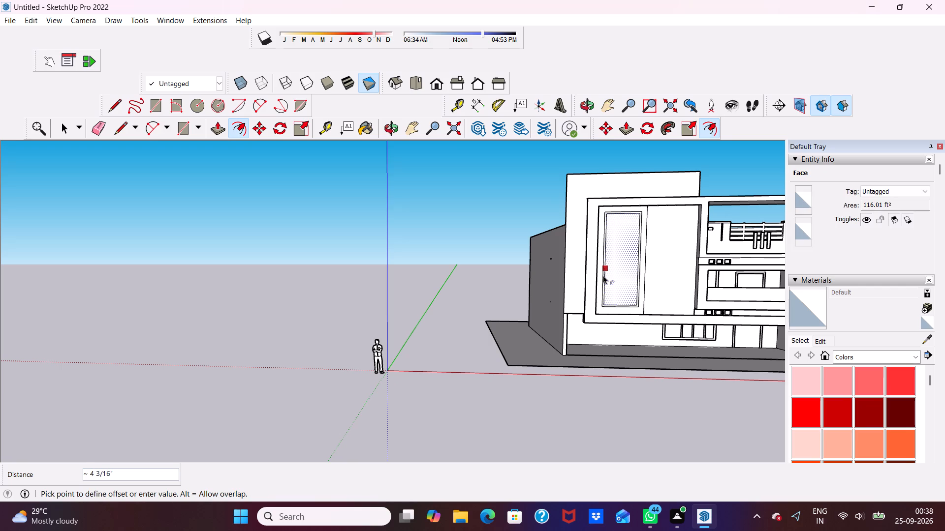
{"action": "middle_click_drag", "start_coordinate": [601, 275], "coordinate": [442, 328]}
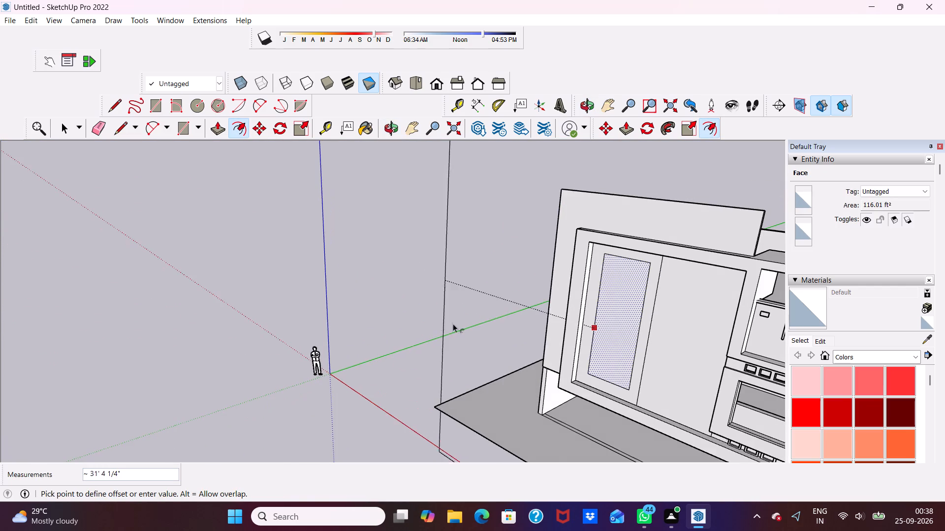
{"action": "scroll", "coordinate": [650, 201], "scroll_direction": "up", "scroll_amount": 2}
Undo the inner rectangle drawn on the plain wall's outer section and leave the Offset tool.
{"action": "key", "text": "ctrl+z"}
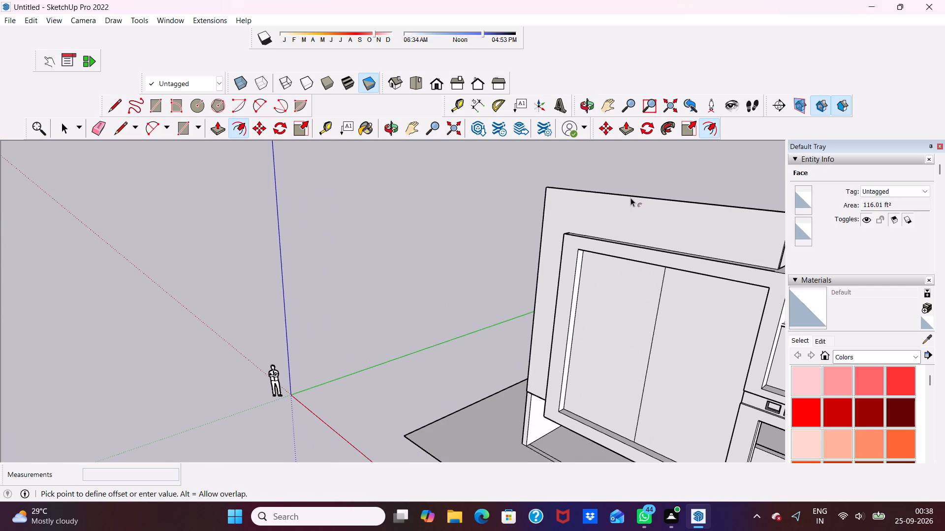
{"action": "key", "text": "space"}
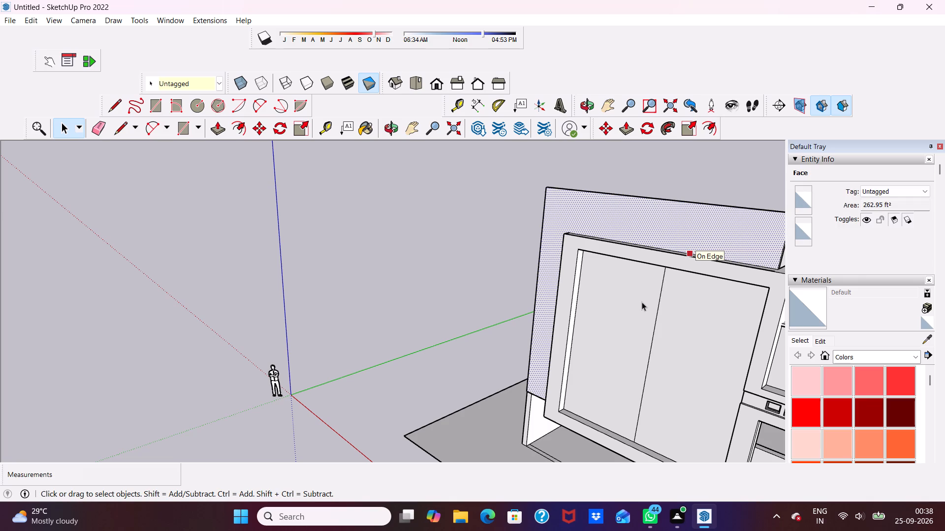
Extrude the plain wall's outer section outward by 2".
{"action": "left_click", "coordinate": [642, 302]}
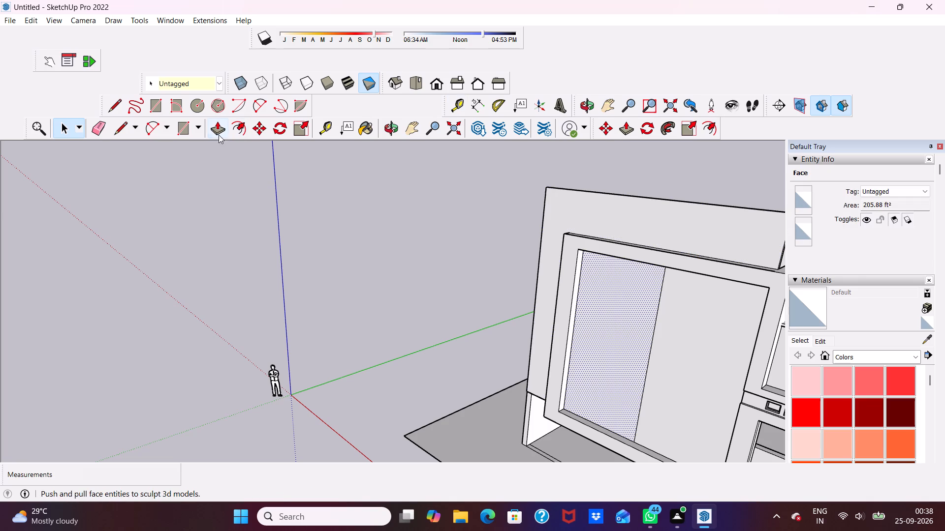
{"action": "left_click", "coordinate": [219, 135]}
{"action": "left_click", "coordinate": [633, 293]}
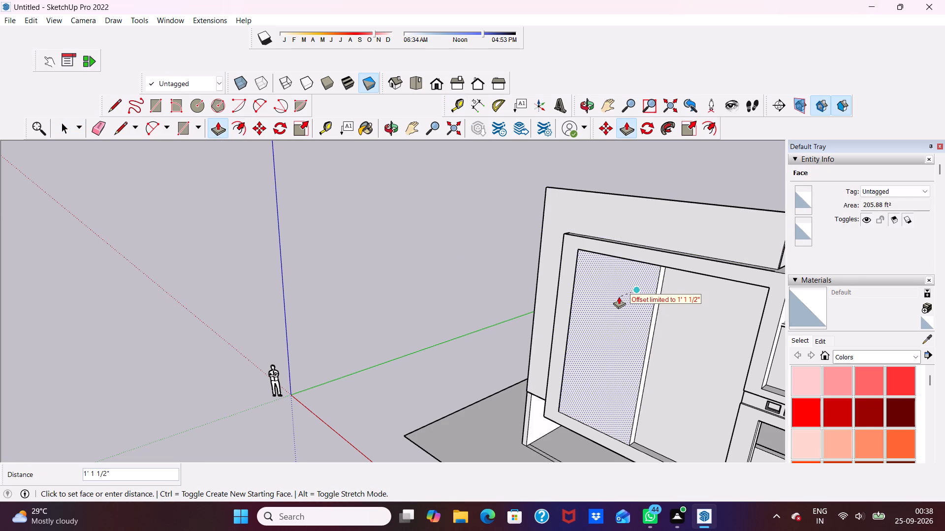
{"action": "type", "text": "2\""}
{"action": "key", "text": "Return"}
{"action": "scroll", "coordinate": [658, 283], "scroll_direction": "up", "scroll_amount": 7}
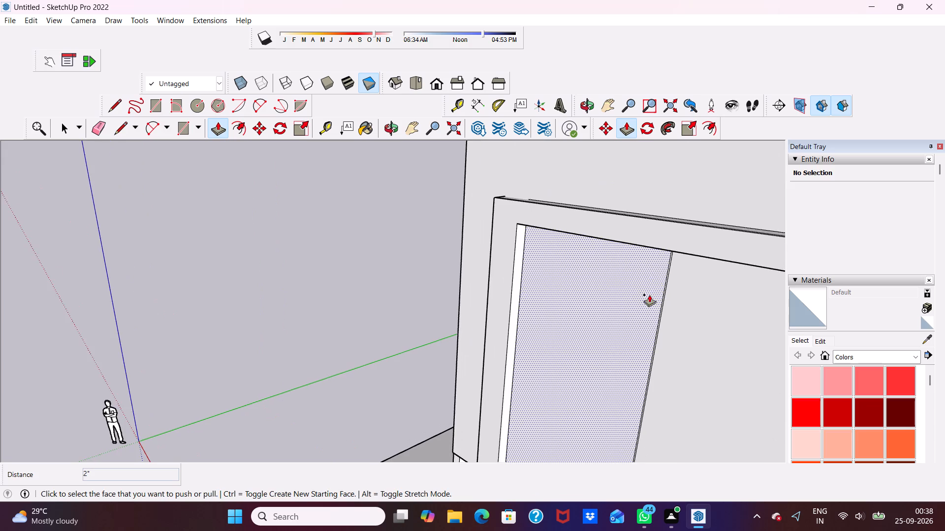
{"action": "middle_click_drag", "start_coordinate": [649, 295], "coordinate": [743, 239]}
{"action": "scroll", "coordinate": [757, 237], "scroll_direction": "up", "scroll_amount": 2}
{"action": "scroll", "coordinate": [761, 236], "scroll_direction": "down", "scroll_amount": 1}
{"action": "scroll", "coordinate": [762, 237], "scroll_direction": "up", "scroll_amount": 1}
{"action": "scroll", "coordinate": [766, 240], "scroll_direction": "down", "scroll_amount": 2}
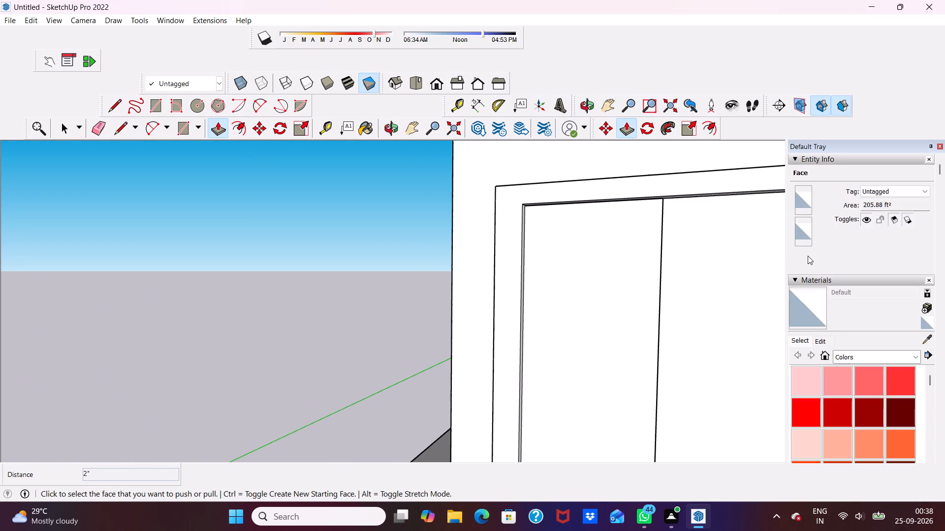
{"action": "key", "text": "space"}
{"action": "scroll", "coordinate": [670, 276], "scroll_direction": "down", "scroll_amount": 4}
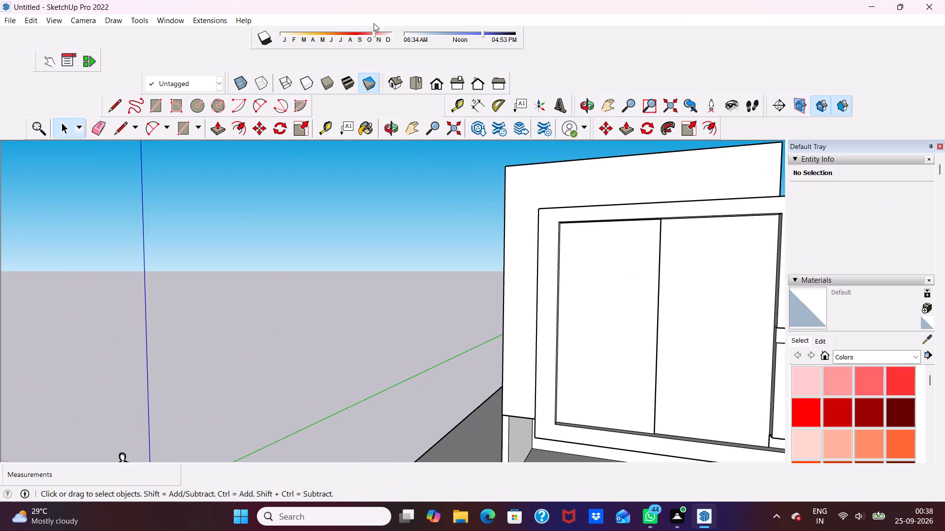
Draw a rectangle about 7' 9 1/2" wide and 17' 7 3/8" tall inside the raised outer section, with margins on all sides.
{"action": "left_click_drag", "start_coordinate": [151, 98], "coordinate": [161, 113]}
{"action": "scroll", "coordinate": [626, 258], "scroll_direction": "up", "scroll_amount": 2}
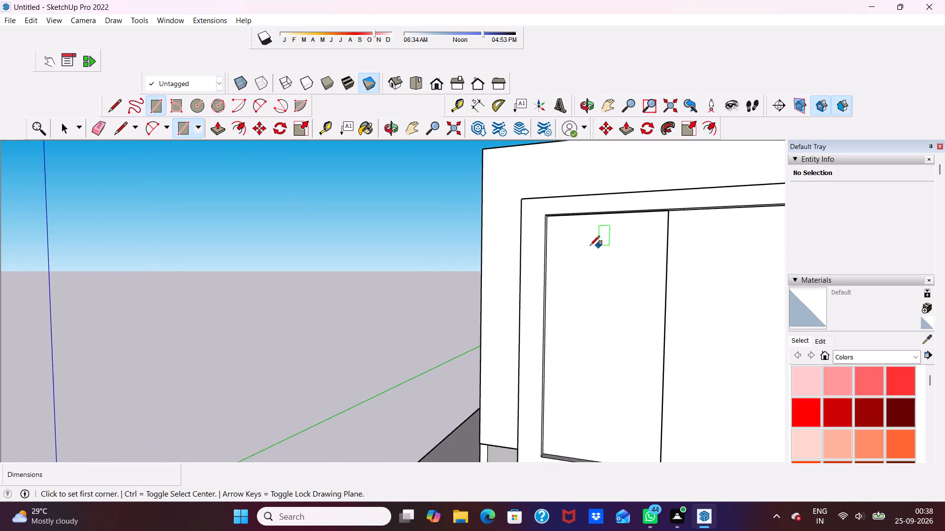
{"action": "scroll", "coordinate": [572, 245], "scroll_direction": "up", "scroll_amount": 4}
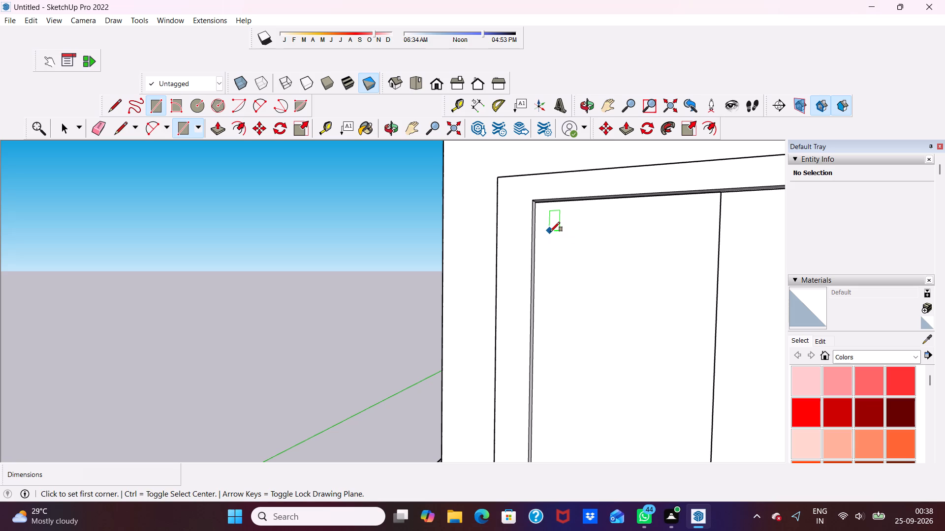
{"action": "left_click", "coordinate": [550, 232]}
{"action": "scroll", "coordinate": [550, 232], "scroll_direction": "down", "scroll_amount": 4}
{"action": "scroll", "coordinate": [565, 232], "scroll_direction": "up", "scroll_amount": 1}
{"action": "scroll", "coordinate": [573, 232], "scroll_direction": "down", "scroll_amount": 1}
{"action": "scroll", "coordinate": [617, 310], "scroll_direction": "down", "scroll_amount": 3}
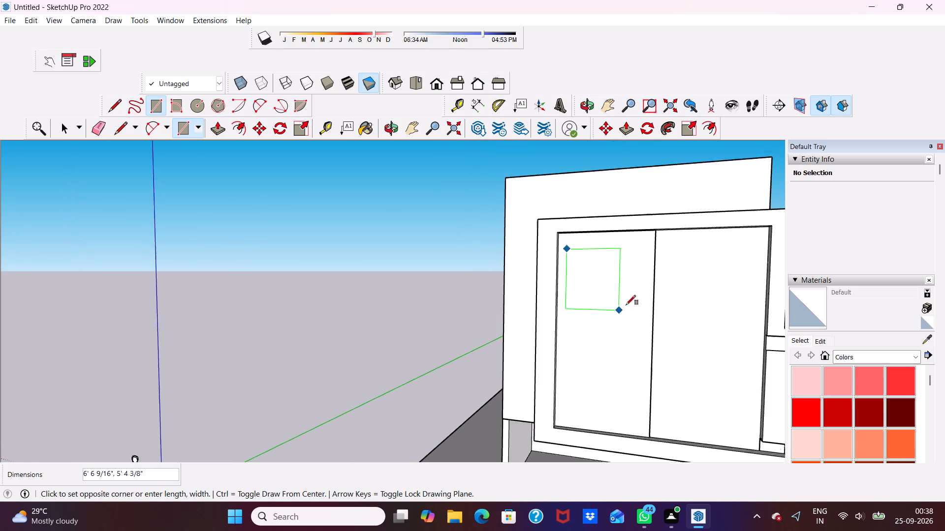
{"action": "scroll", "coordinate": [626, 305], "scroll_direction": "down", "scroll_amount": 3}
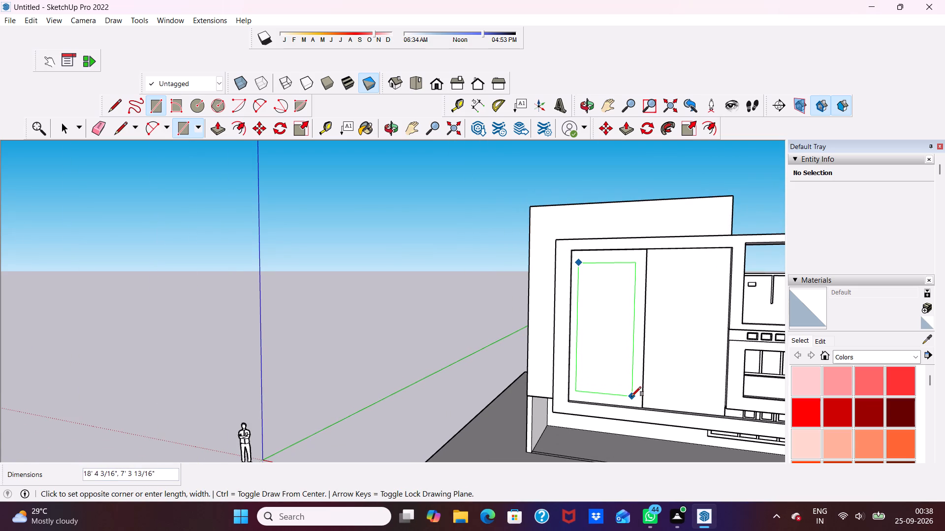
{"action": "left_click", "coordinate": [636, 391]}
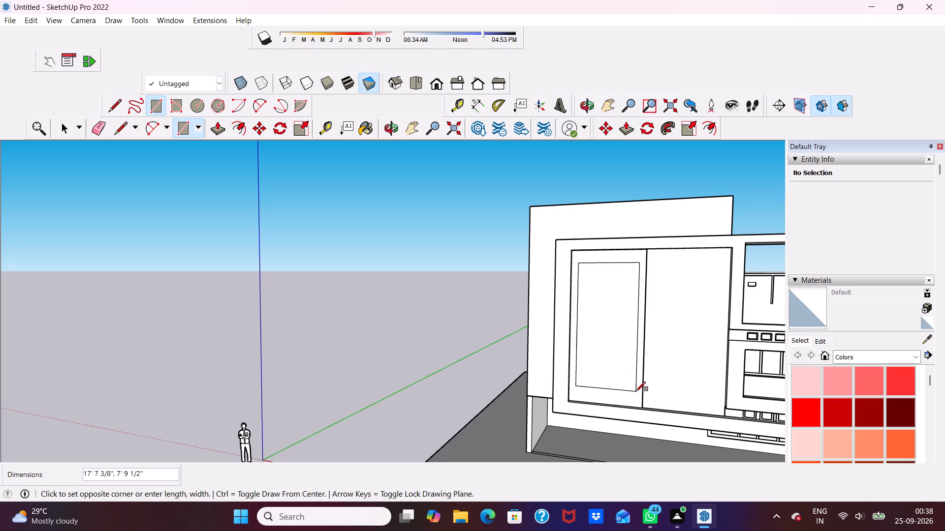
Offset the tall rectangle's outline inward by about 7" to form a border.
{"action": "scroll", "coordinate": [495, 195], "scroll_direction": "down", "scroll_amount": 2}
{"action": "left_click", "coordinate": [243, 134]}
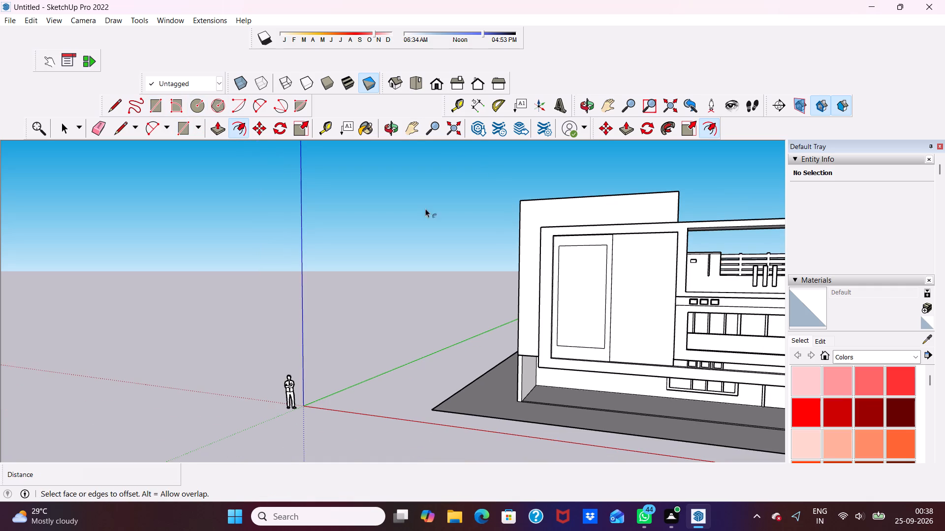
{"action": "scroll", "coordinate": [558, 233], "scroll_direction": "up", "scroll_amount": 3}
{"action": "left_click", "coordinate": [567, 360]}
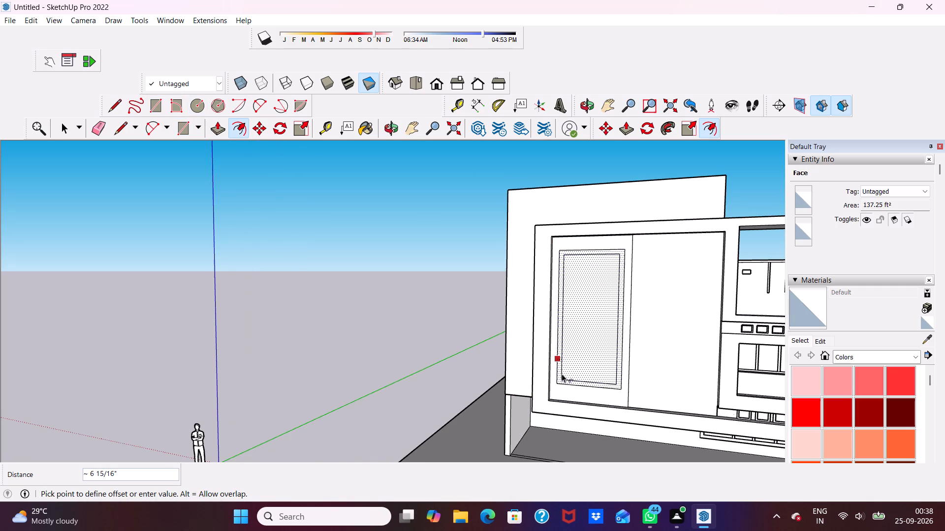
{"action": "left_click", "coordinate": [562, 374]}
{"action": "scroll", "coordinate": [548, 358], "scroll_direction": "down", "scroll_amount": 4}
{"action": "middle_click_drag", "start_coordinate": [570, 347], "coordinate": [657, 343]}
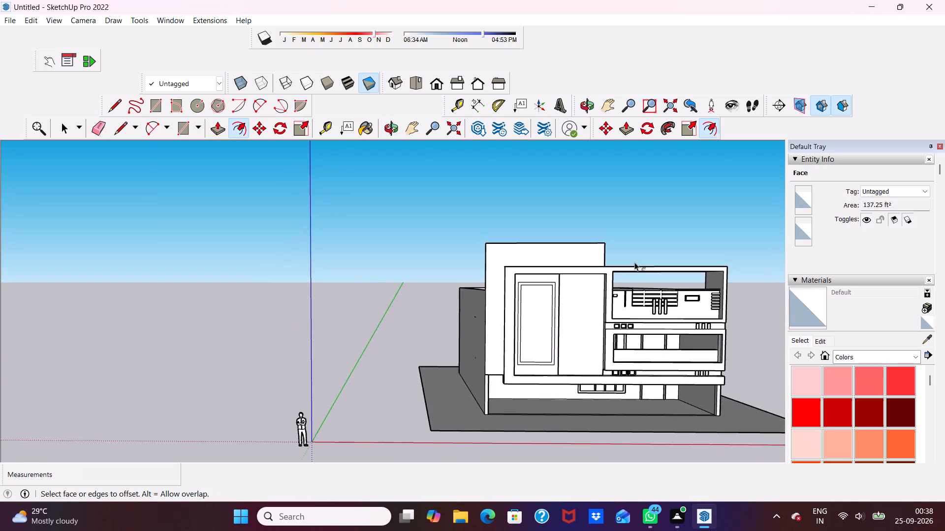
{"action": "scroll", "coordinate": [634, 260], "scroll_direction": "up", "scroll_amount": 3}
{"action": "key", "text": "space"}
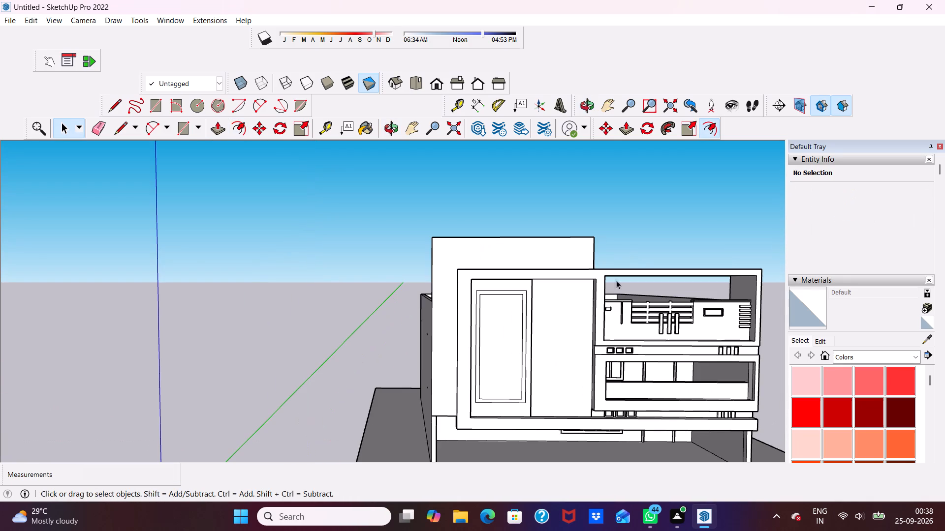
Extrude the border around the tall inner rectangle outward by 3" to make a raised frame.
{"action": "scroll", "coordinate": [590, 283], "scroll_direction": "up", "scroll_amount": 5}
{"action": "scroll", "coordinate": [510, 43], "scroll_direction": "up", "scroll_amount": 2}
{"action": "scroll", "coordinate": [495, 39], "scroll_direction": "down", "scroll_amount": 4}
{"action": "scroll", "coordinate": [431, 266], "scroll_direction": "down", "scroll_amount": 2}
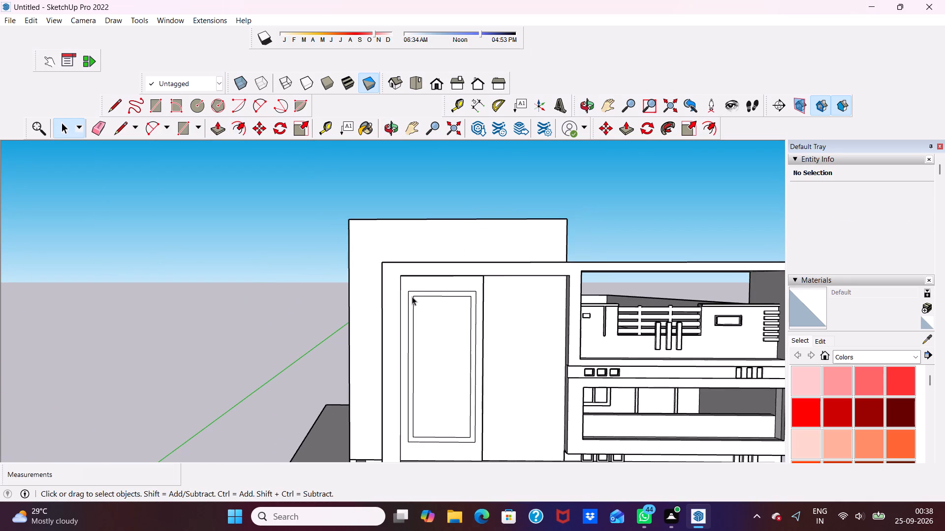
{"action": "scroll", "coordinate": [412, 296], "scroll_direction": "up", "scroll_amount": 2}
{"action": "left_click", "coordinate": [412, 299]}
{"action": "left_click", "coordinate": [411, 298]}
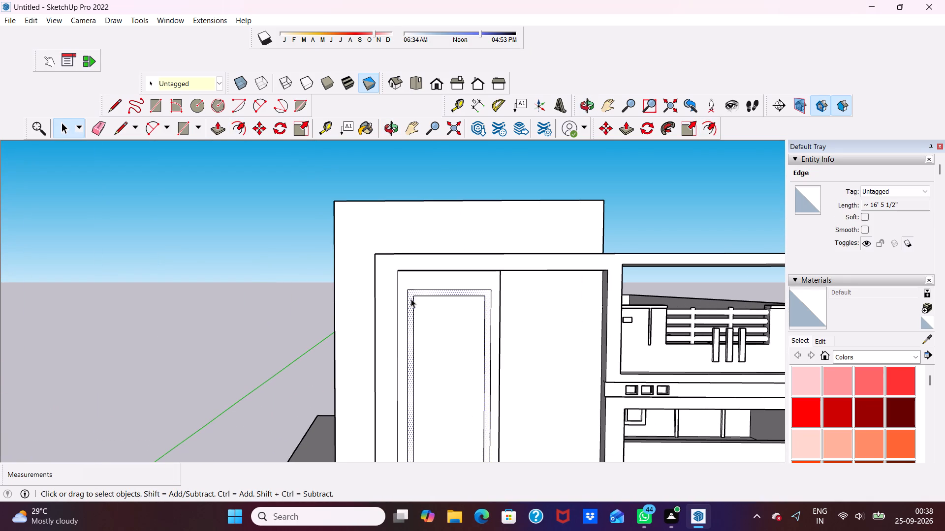
{"action": "left_click", "coordinate": [219, 129]}
{"action": "scroll", "coordinate": [418, 313], "scroll_direction": "up", "scroll_amount": 6}
{"action": "left_click", "coordinate": [408, 317]}
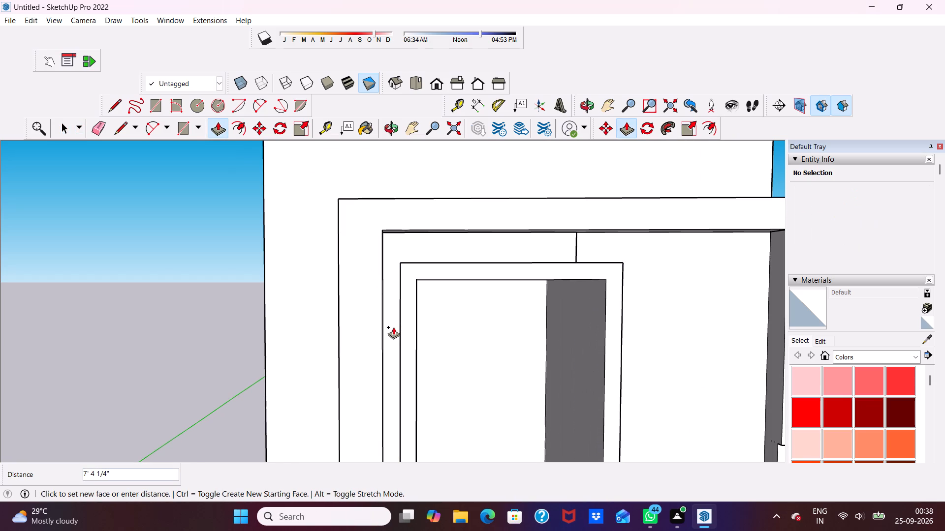
{"action": "type", "text": "3\""}
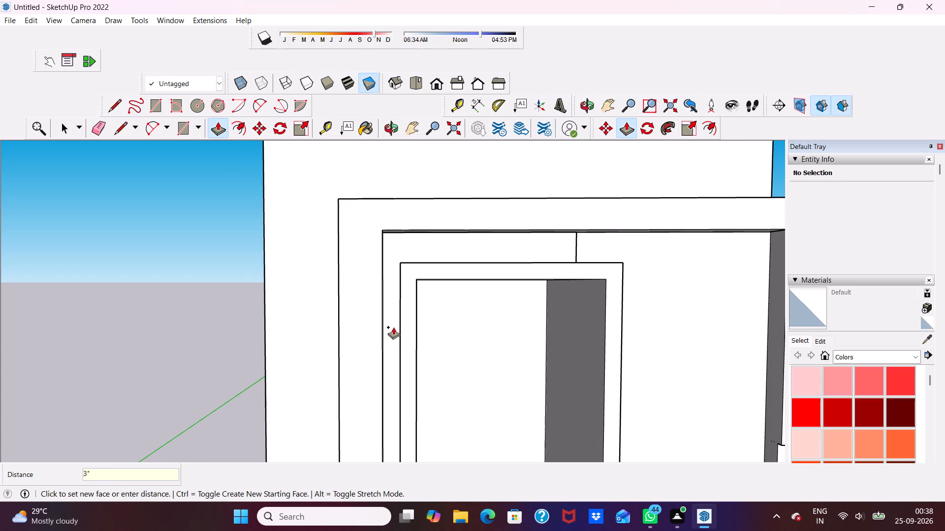
{"action": "key", "text": "Return"}
{"action": "scroll", "coordinate": [461, 316], "scroll_direction": "up", "scroll_amount": 3}
{"action": "scroll", "coordinate": [461, 316], "scroll_direction": "down", "scroll_amount": 1}
{"action": "middle_click_drag", "start_coordinate": [462, 316], "coordinate": [484, 285]}
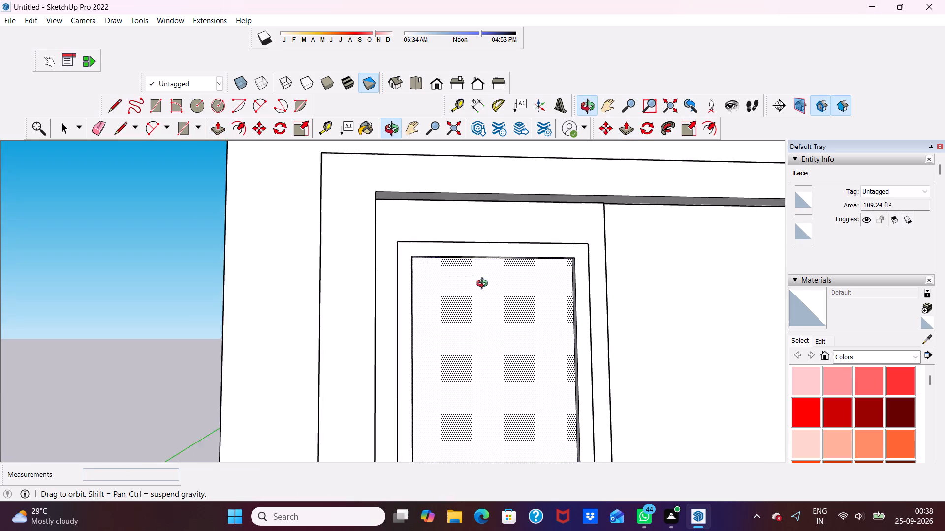
{"action": "middle_click_drag", "start_coordinate": [484, 285], "coordinate": [440, 198]}
{"action": "scroll", "coordinate": [505, 179], "scroll_direction": "up", "scroll_amount": 1}
{"action": "scroll", "coordinate": [536, 219], "scroll_direction": "down", "scroll_amount": 5}
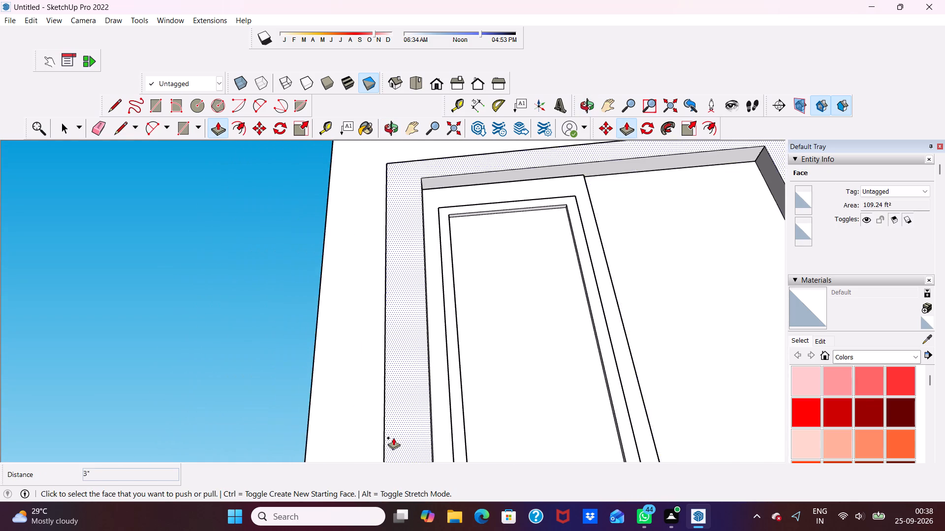
{"action": "scroll", "coordinate": [393, 438], "scroll_direction": "up", "scroll_amount": 5}
{"action": "scroll", "coordinate": [671, 265], "scroll_direction": "down", "scroll_amount": 2}
{"action": "key", "text": "space"}
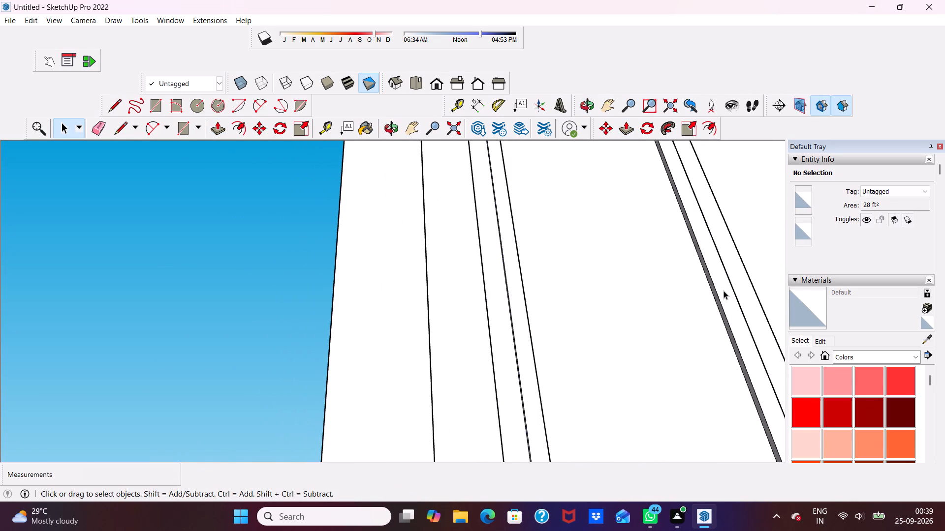
Erase the extra vertical edge on the outer side of the large projecting frame, near its front corner.
{"action": "scroll", "coordinate": [721, 292], "scroll_direction": "down", "scroll_amount": 10}
{"action": "middle_click_drag", "start_coordinate": [707, 261], "coordinate": [681, 294]}
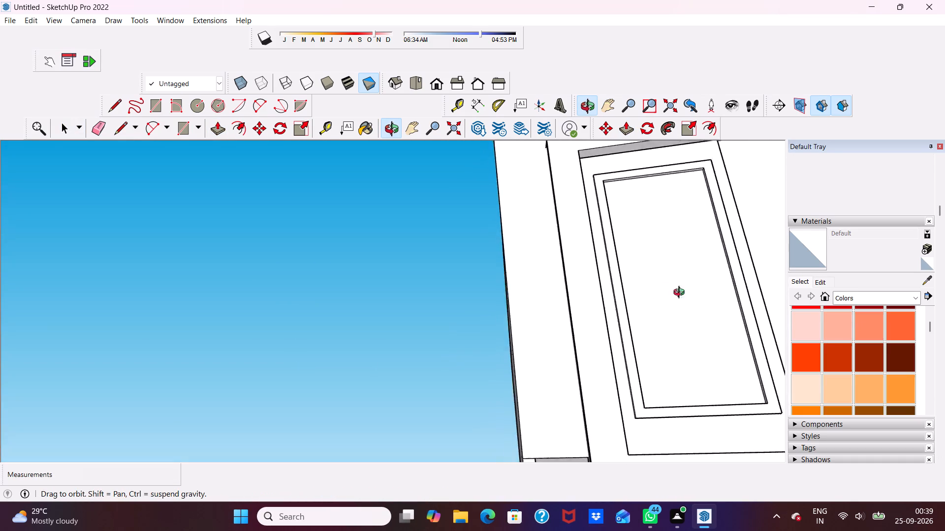
{"action": "middle_click_drag", "start_coordinate": [681, 294], "coordinate": [801, 343]}
{"action": "scroll", "coordinate": [663, 369], "scroll_direction": "down", "scroll_amount": 2}
{"action": "scroll", "coordinate": [629, 306], "scroll_direction": "up", "scroll_amount": 5}
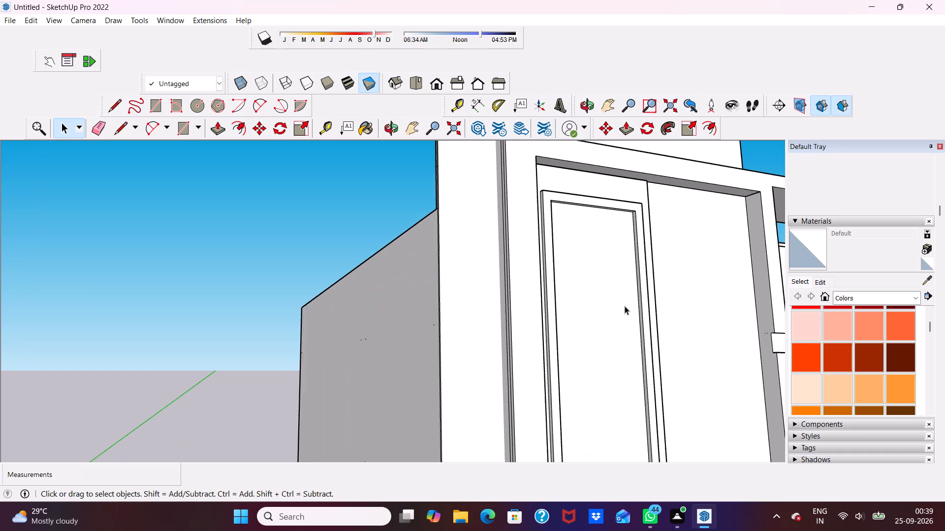
{"action": "scroll", "coordinate": [625, 306], "scroll_direction": "down", "scroll_amount": 1}
{"action": "middle_click_drag", "start_coordinate": [625, 306], "coordinate": [697, 348]}
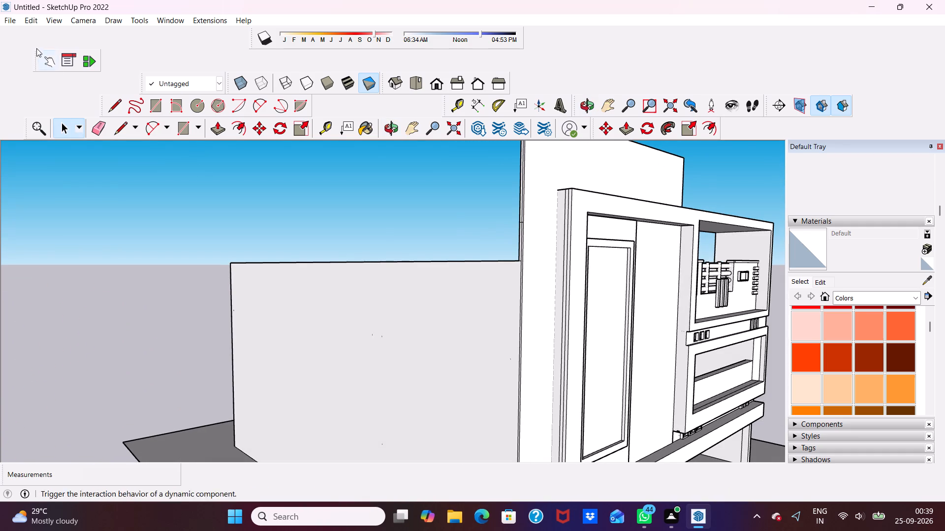
{"action": "left_click", "coordinate": [94, 126]}
{"action": "scroll", "coordinate": [426, 215], "scroll_direction": "down", "scroll_amount": 2}
{"action": "scroll", "coordinate": [545, 221], "scroll_direction": "up", "scroll_amount": 6}
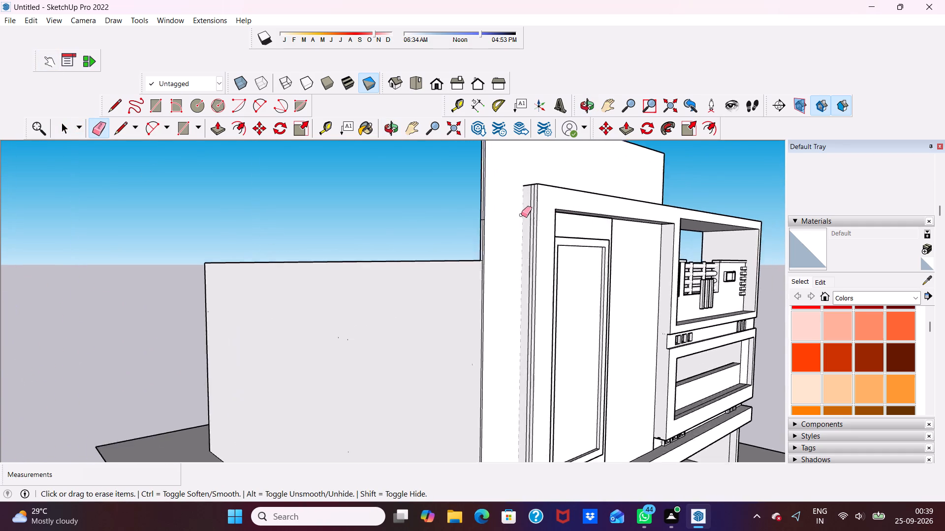
{"action": "scroll", "coordinate": [521, 215], "scroll_direction": "up", "scroll_amount": 2}
{"action": "left_click_drag", "start_coordinate": [536, 196], "coordinate": [544, 201]}
{"action": "scroll", "coordinate": [535, 199], "scroll_direction": "down", "scroll_amount": 11}
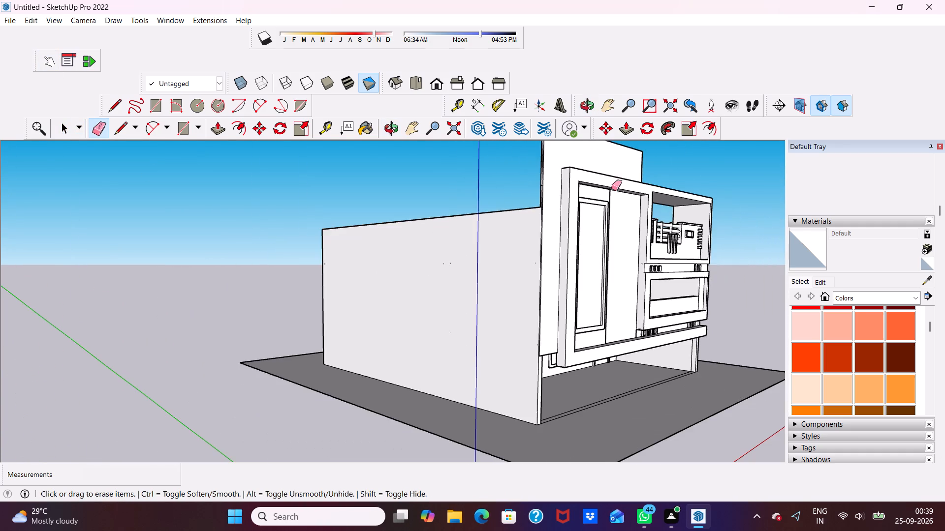
{"action": "middle_click_drag", "start_coordinate": [597, 256], "coordinate": [451, 244]}
{"action": "scroll", "coordinate": [537, 289], "scroll_direction": "up", "scroll_amount": 5}
{"action": "scroll", "coordinate": [748, 256], "scroll_direction": "down", "scroll_amount": 4}
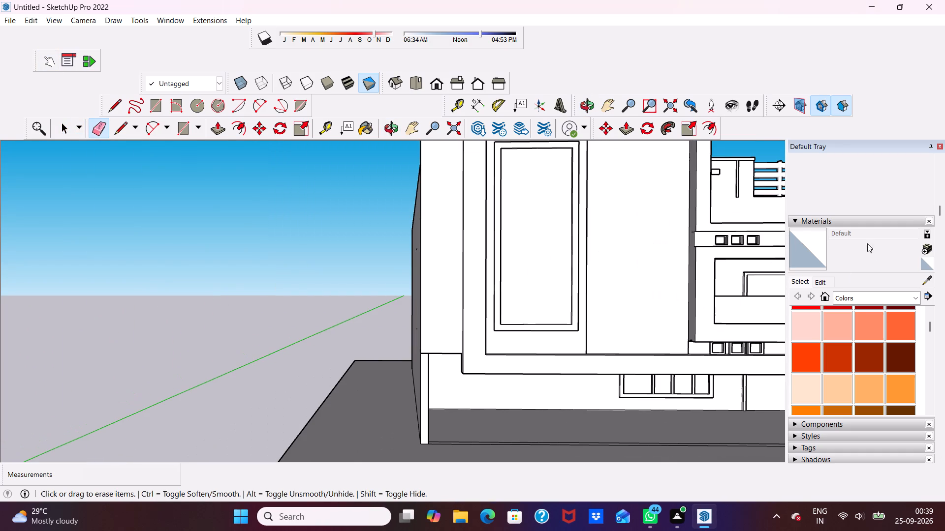
{"action": "key", "text": "space"}
Draw a thin horizontal rectangle about 6' 6 7/16" wide and 4 3/16" tall across the upper part of the framed panel's inner face.
{"action": "scroll", "coordinate": [722, 209], "scroll_direction": "down", "scroll_amount": 1}
{"action": "scroll", "coordinate": [621, 247], "scroll_direction": "up", "scroll_amount": 4}
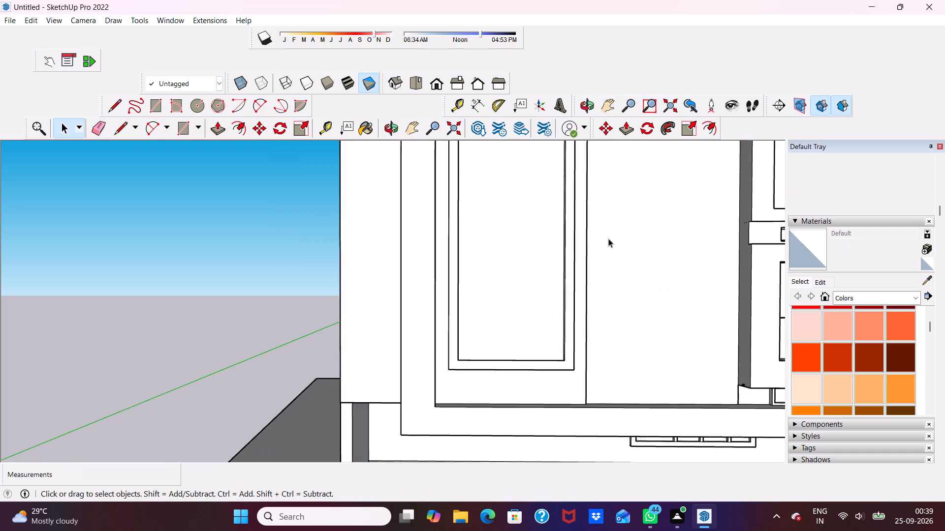
{"action": "scroll", "coordinate": [608, 238], "scroll_direction": "up", "scroll_amount": 2}
{"action": "scroll", "coordinate": [608, 234], "scroll_direction": "down", "scroll_amount": 2}
{"action": "scroll", "coordinate": [492, 259], "scroll_direction": "up", "scroll_amount": 1}
{"action": "scroll", "coordinate": [491, 257], "scroll_direction": "down", "scroll_amount": 3}
{"action": "middle_click_drag", "start_coordinate": [505, 270], "coordinate": [502, 192]}
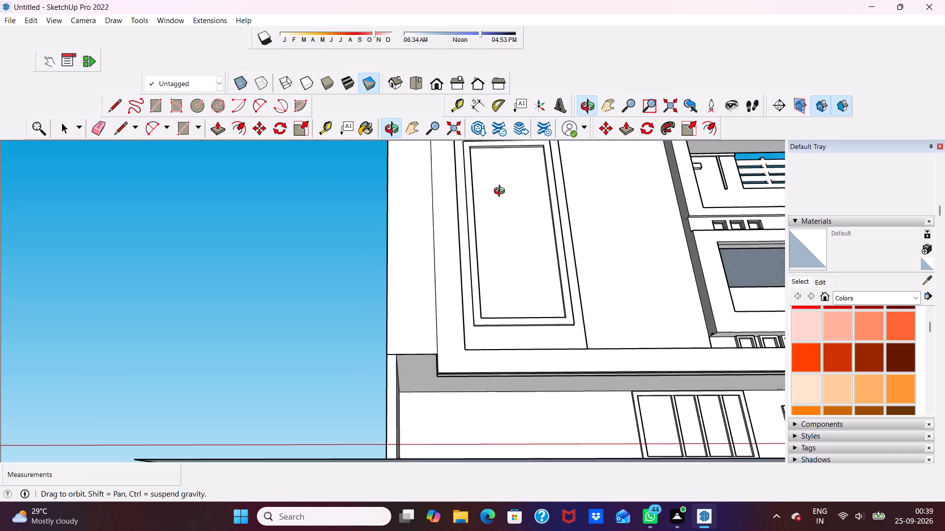
{"action": "middle_click_drag", "start_coordinate": [502, 192], "coordinate": [460, 299]}
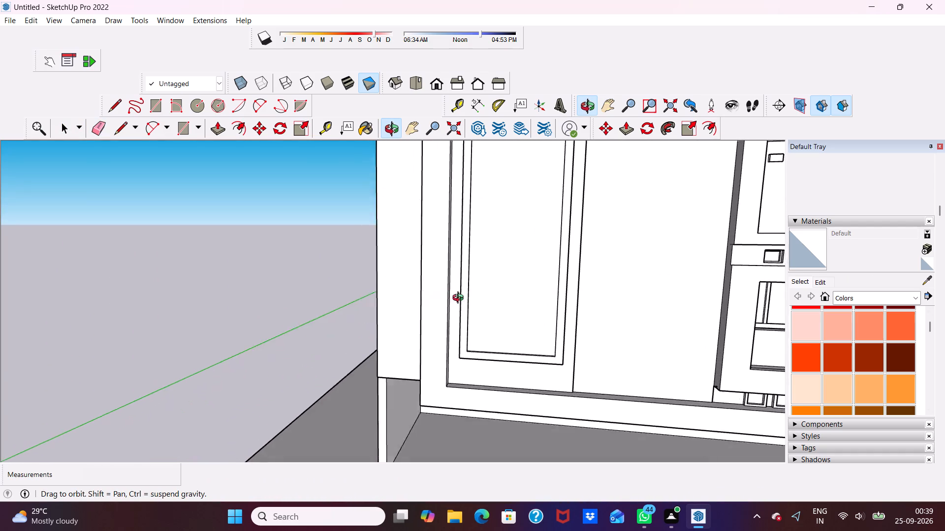
{"action": "middle_click_drag", "start_coordinate": [460, 299], "coordinate": [490, 300]}
{"action": "left_click_drag", "start_coordinate": [162, 102], "coordinate": [167, 106]}
{"action": "scroll", "coordinate": [422, 206], "scroll_direction": "down", "scroll_amount": 4}
{"action": "left_click", "coordinate": [158, 106]}
{"action": "scroll", "coordinate": [458, 220], "scroll_direction": "up", "scroll_amount": 3}
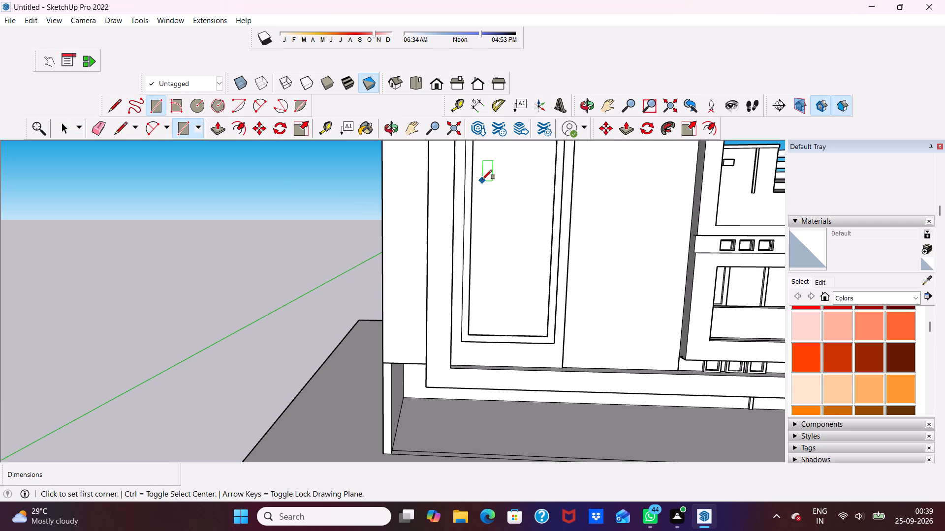
{"action": "middle_click_drag", "start_coordinate": [482, 179], "coordinate": [425, 207]}
{"action": "scroll", "coordinate": [428, 214], "scroll_direction": "up", "scroll_amount": 4}
{"action": "middle_click_drag", "start_coordinate": [475, 170], "coordinate": [451, 207]}
{"action": "scroll", "coordinate": [451, 207], "scroll_direction": "up", "scroll_amount": 6}
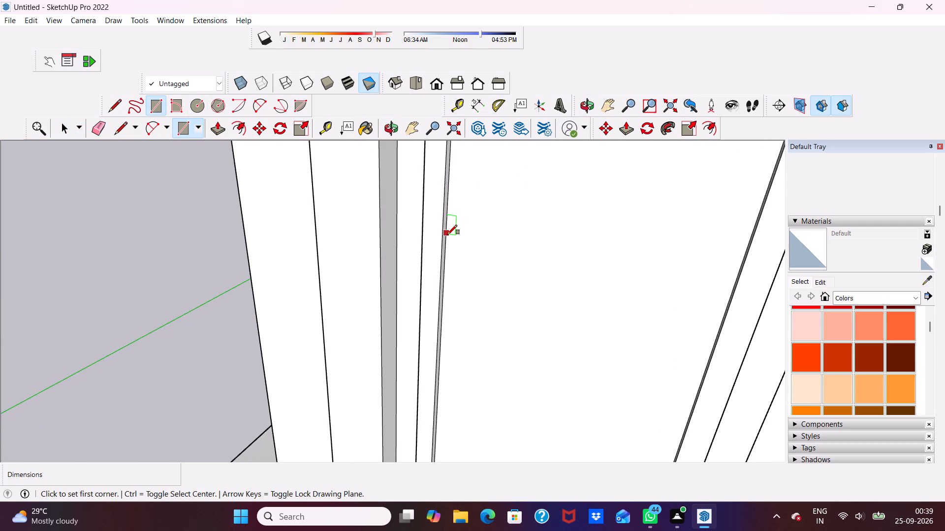
{"action": "left_click", "coordinate": [447, 235]}
{"action": "scroll", "coordinate": [432, 224], "scroll_direction": "down", "scroll_amount": 5}
{"action": "scroll", "coordinate": [548, 252], "scroll_direction": "down", "scroll_amount": 3}
{"action": "scroll", "coordinate": [606, 259], "scroll_direction": "up", "scroll_amount": 5}
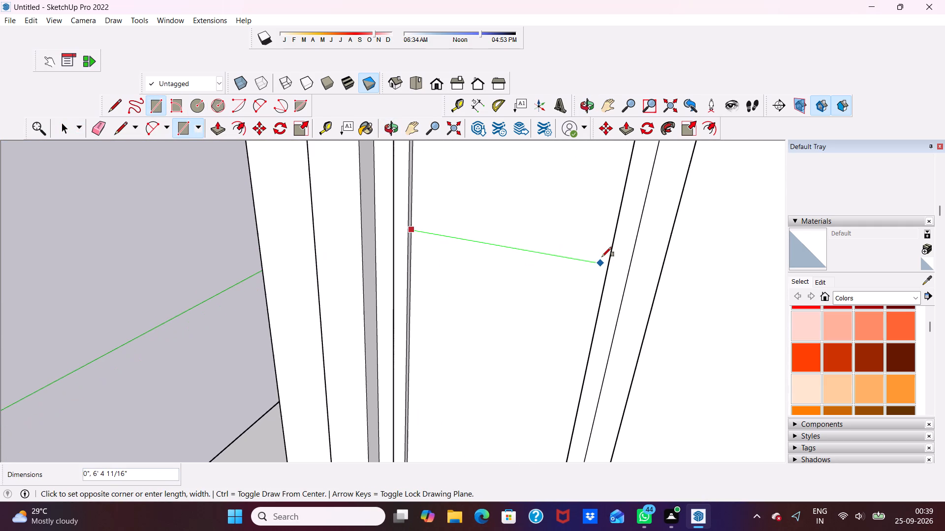
{"action": "middle_click_drag", "start_coordinate": [603, 257], "coordinate": [659, 234]}
{"action": "scroll", "coordinate": [640, 238], "scroll_direction": "up", "scroll_amount": 3}
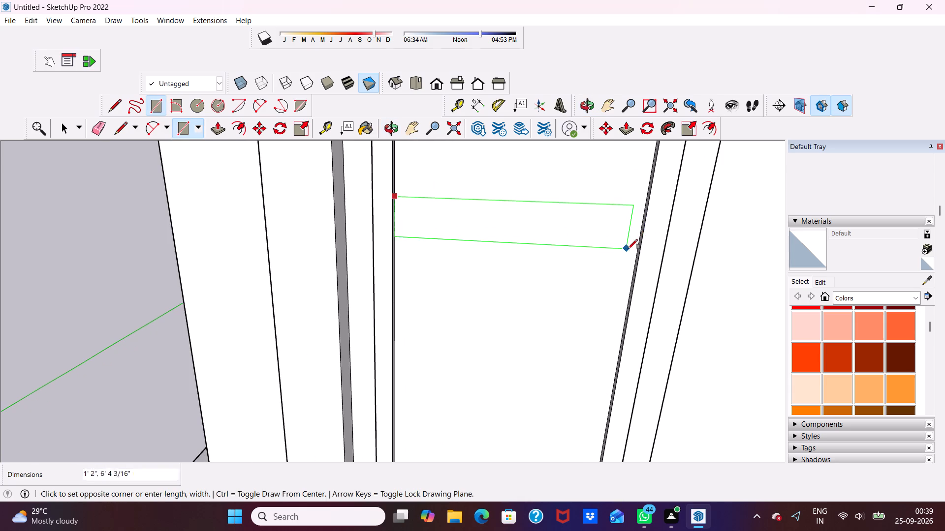
{"action": "left_click", "coordinate": [642, 217]}
{"action": "scroll", "coordinate": [480, 193], "scroll_direction": "down", "scroll_amount": 5}
{"action": "scroll", "coordinate": [483, 213], "scroll_direction": "up", "scroll_amount": 1}
{"action": "scroll", "coordinate": [483, 220], "scroll_direction": "down", "scroll_amount": 1}
{"action": "scroll", "coordinate": [488, 231], "scroll_direction": "up", "scroll_amount": 1}
{"action": "scroll", "coordinate": [497, 241], "scroll_direction": "down", "scroll_amount": 2}
{"action": "scroll", "coordinate": [587, 228], "scroll_direction": "down", "scroll_amount": 3}
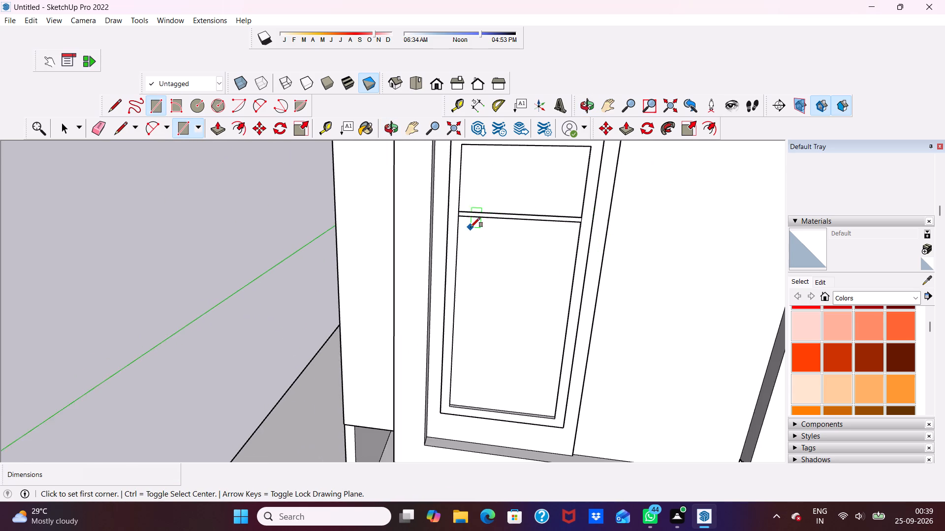
Copy the thin horizontal strip on the framed panel's inner face about 4' 4 1/2" straight down.
{"action": "scroll", "coordinate": [471, 227], "scroll_direction": "down", "scroll_amount": 2}
{"action": "key", "text": "space"}
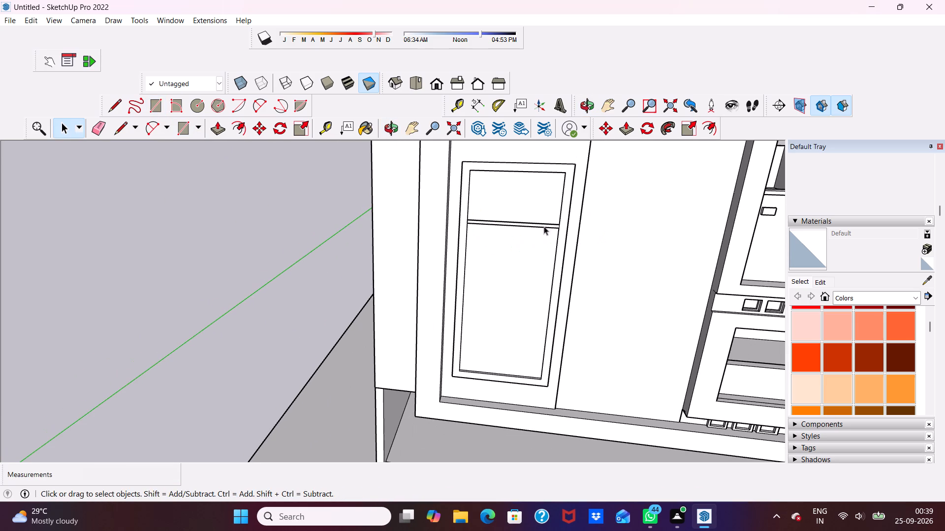
{"action": "double_click", "coordinate": [532, 224]}
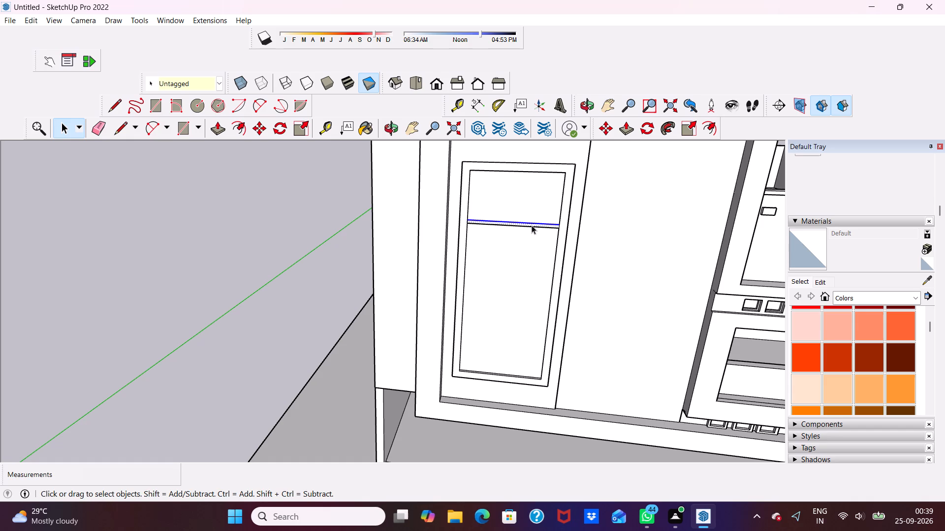
{"action": "double_click", "coordinate": [532, 224]}
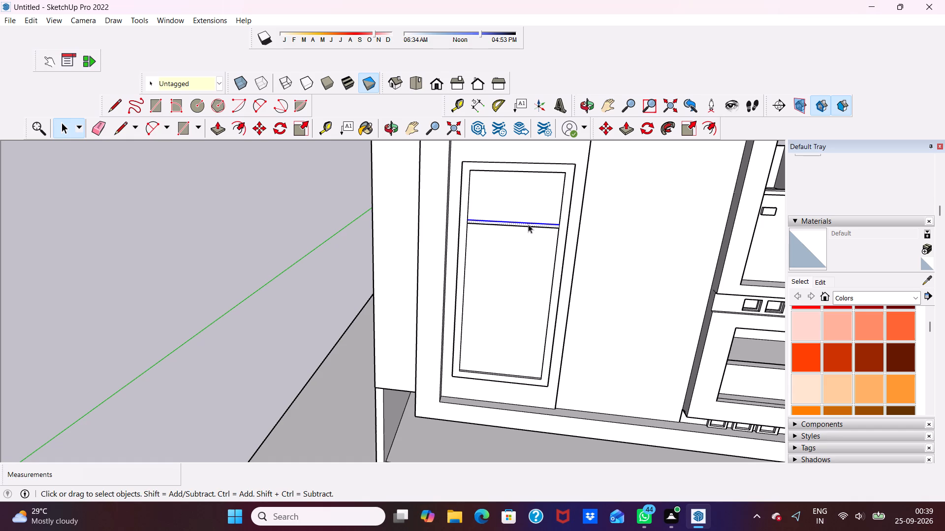
{"action": "double_click", "coordinate": [528, 224]}
{"action": "scroll", "coordinate": [525, 224], "scroll_direction": "up", "scroll_amount": 4}
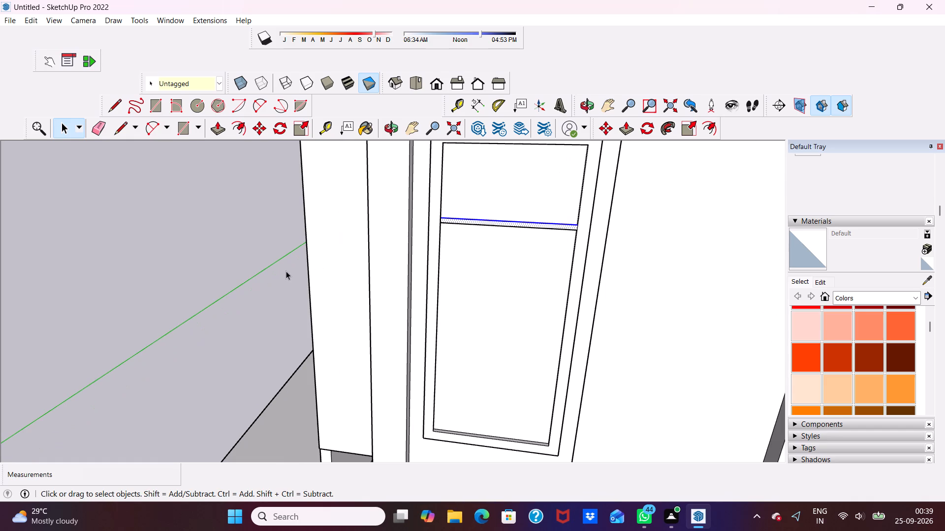
{"action": "left_click", "coordinate": [286, 271]}
{"action": "scroll", "coordinate": [589, 242], "scroll_direction": "up", "scroll_amount": 3}
{"action": "double_click", "coordinate": [515, 219]}
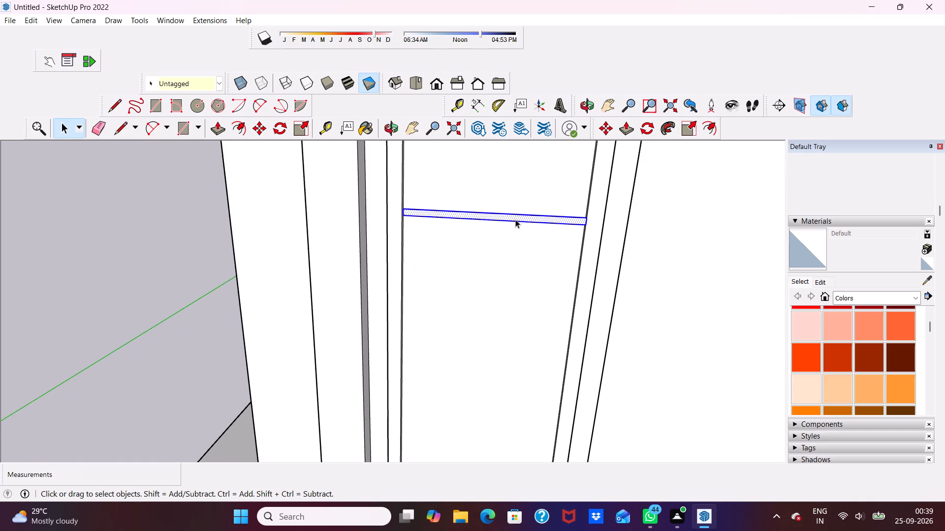
{"action": "scroll", "coordinate": [379, 220], "scroll_direction": "down", "scroll_amount": 4}
{"action": "left_click", "coordinate": [256, 128]}
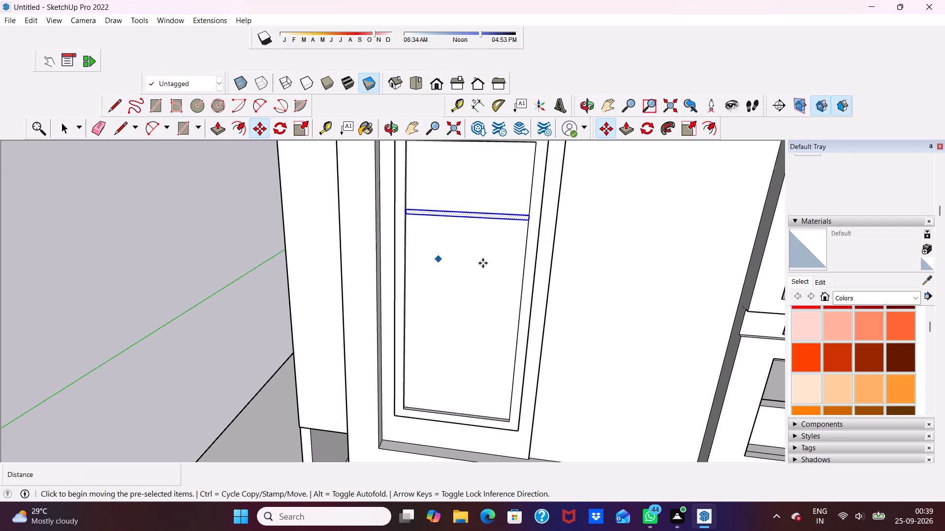
{"action": "left_click", "coordinate": [470, 214]}
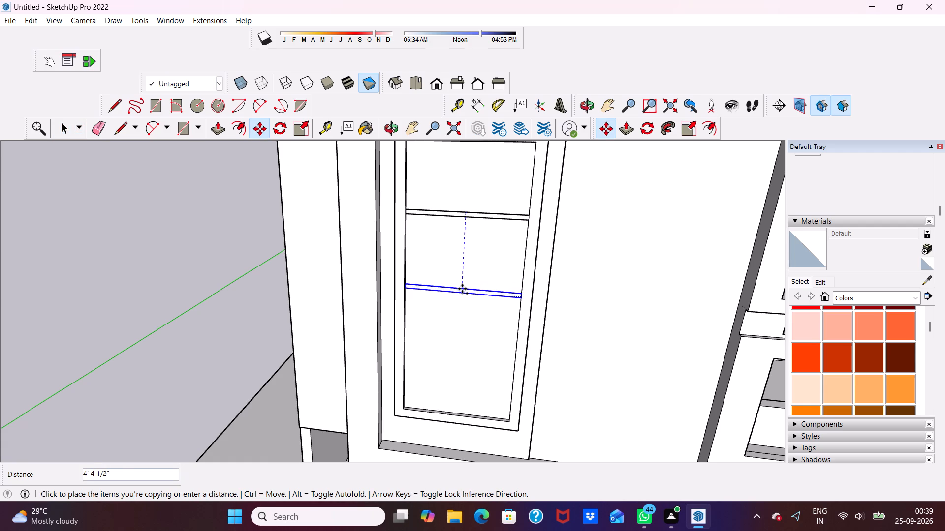
{"action": "left_click", "coordinate": [462, 289]}
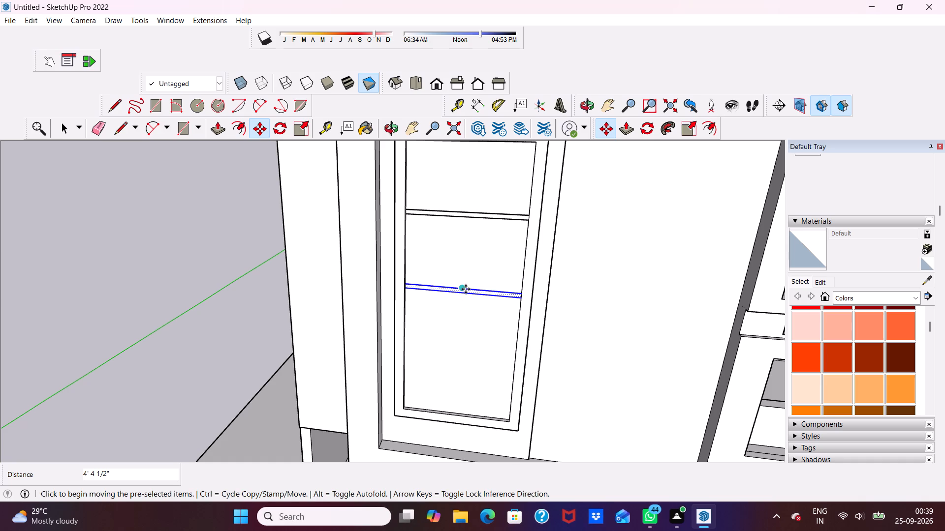
Copy the second strip about 4' 7 1/4" further down the panel's inner face and clear the selection.
{"action": "left_click", "coordinate": [466, 289]}
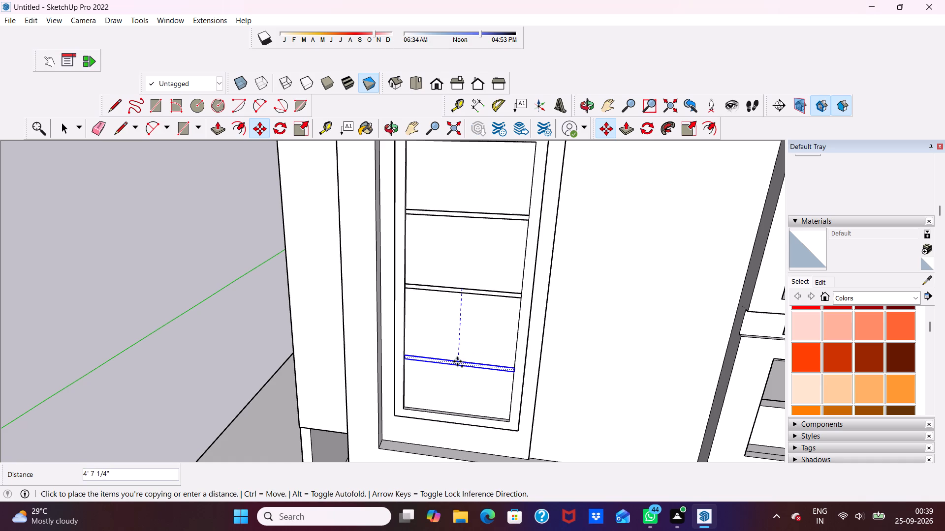
{"action": "left_click", "coordinate": [457, 361]}
{"action": "scroll", "coordinate": [489, 338], "scroll_direction": "down", "scroll_amount": 4}
{"action": "middle_click_drag", "start_coordinate": [486, 332], "coordinate": [517, 305]}
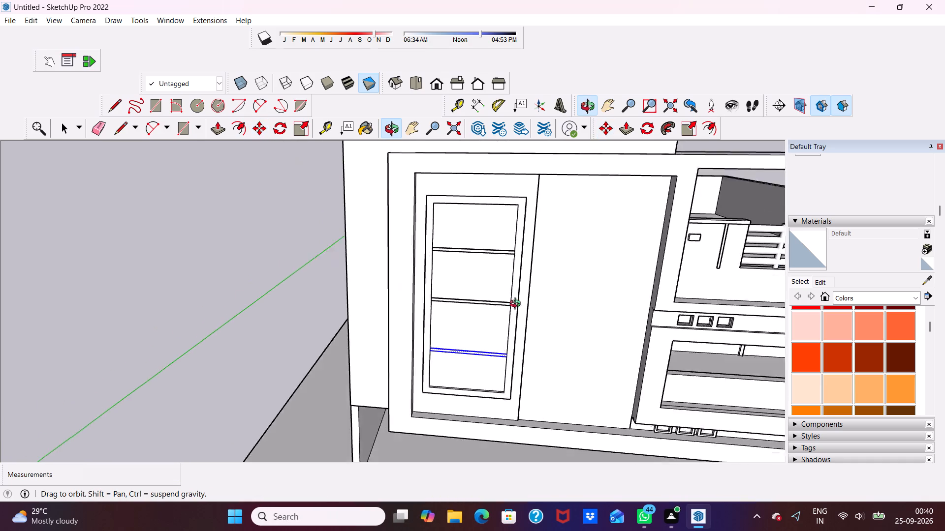
{"action": "middle_click_drag", "start_coordinate": [517, 305], "coordinate": [673, 265]}
{"action": "key", "text": "space"}
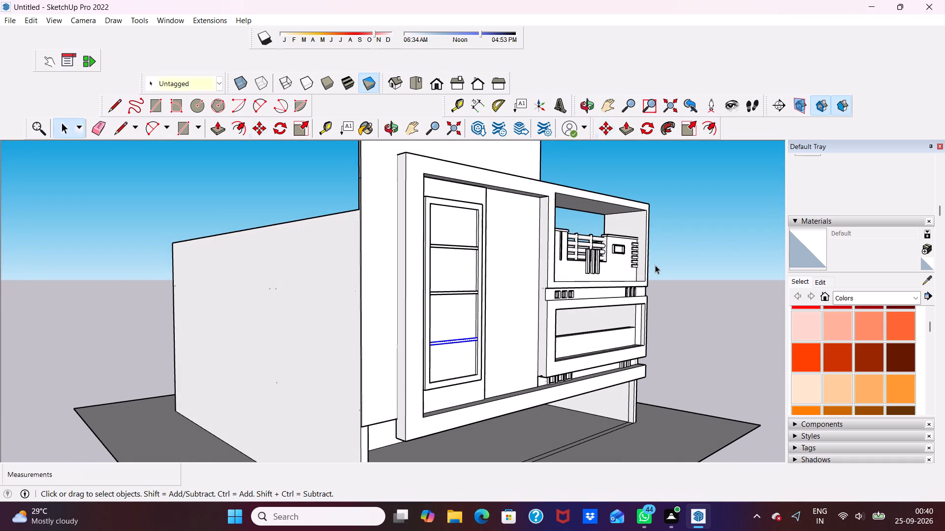
{"action": "key", "text": "space"}
{"action": "left_click", "coordinate": [696, 246]}
Extrude the top horizontal strip of the framed panel outward by 1" with a new starting face.
{"action": "scroll", "coordinate": [609, 277], "scroll_direction": "down", "scroll_amount": 1}
{"action": "scroll", "coordinate": [592, 280], "scroll_direction": "up", "scroll_amount": 6}
{"action": "scroll", "coordinate": [543, 279], "scroll_direction": "down", "scroll_amount": 3}
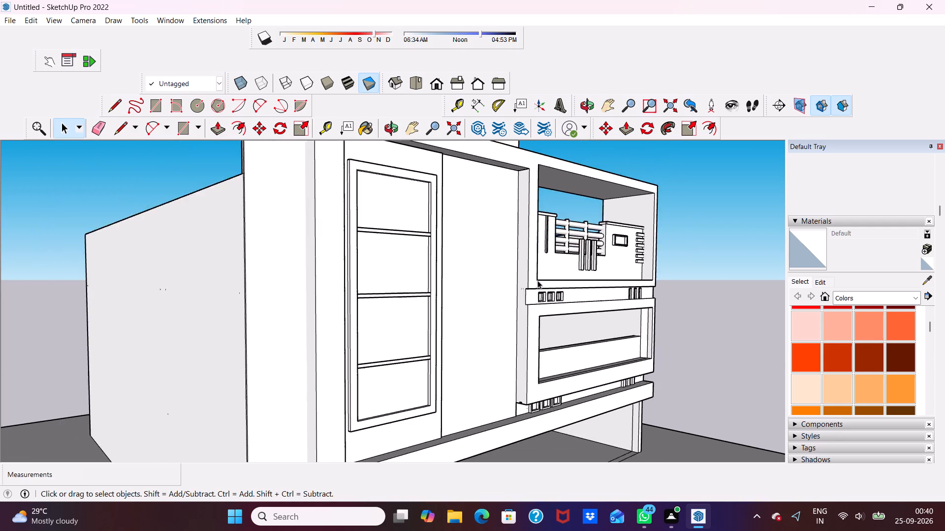
{"action": "middle_click_drag", "start_coordinate": [537, 280], "coordinate": [608, 287]}
{"action": "middle_click_drag", "start_coordinate": [503, 273], "coordinate": [485, 272]}
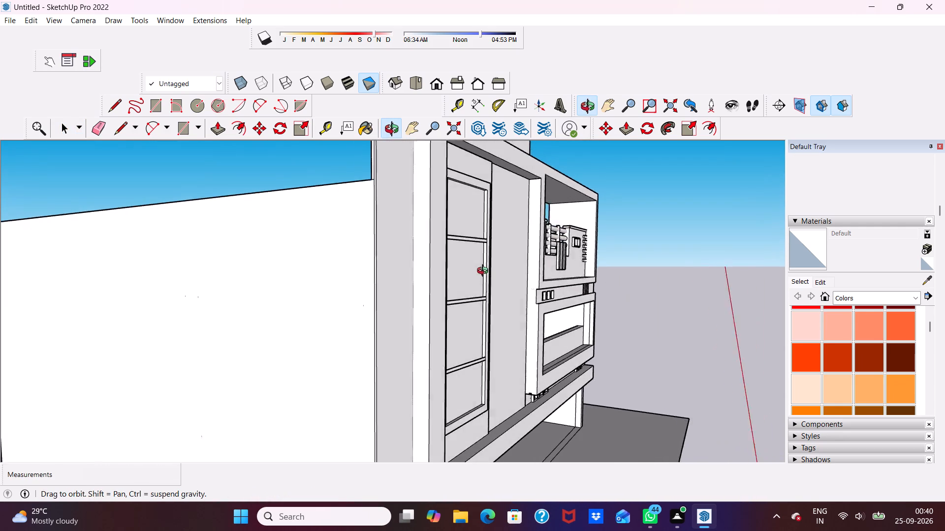
{"action": "middle_click_drag", "start_coordinate": [485, 272], "coordinate": [272, 265]}
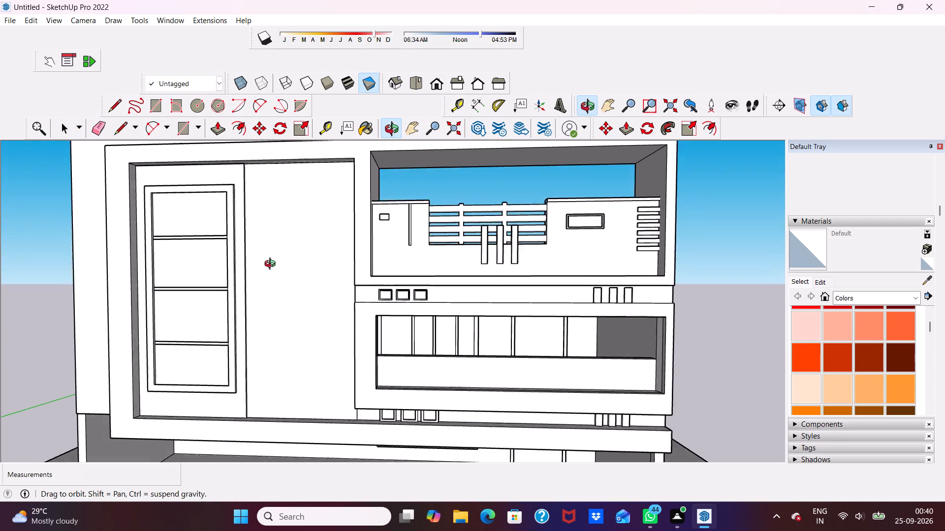
{"action": "middle_click_drag", "start_coordinate": [272, 265], "coordinate": [305, 250]}
{"action": "scroll", "coordinate": [283, 247], "scroll_direction": "up", "scroll_amount": 8}
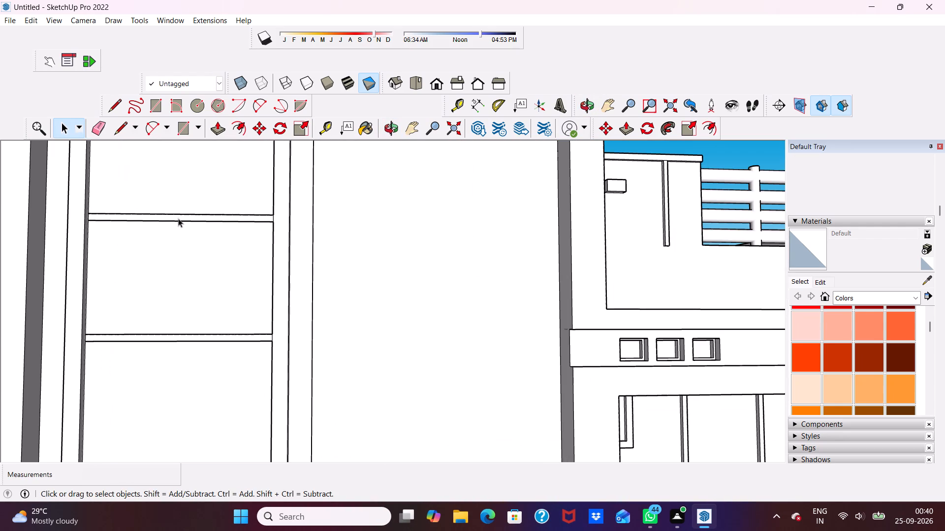
{"action": "left_click", "coordinate": [177, 217]}
{"action": "left_click", "coordinate": [217, 131]}
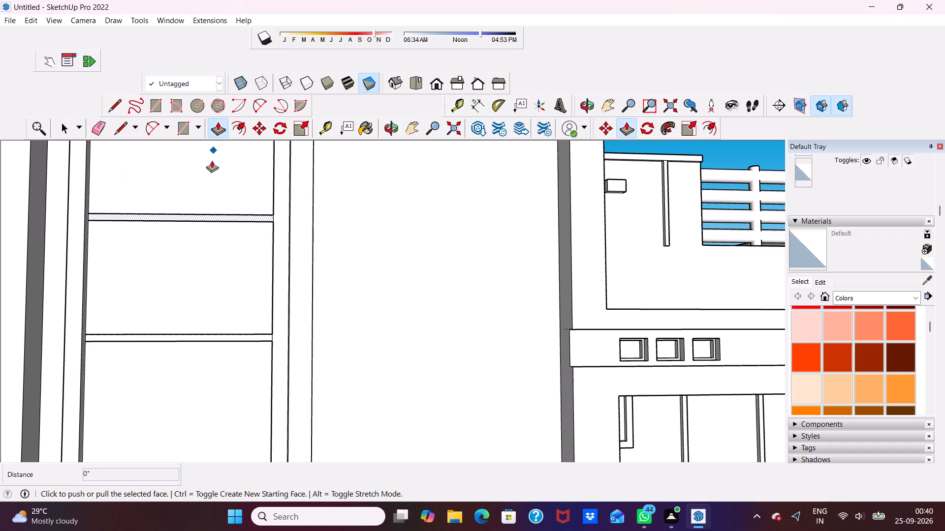
{"action": "left_click", "coordinate": [198, 213]}
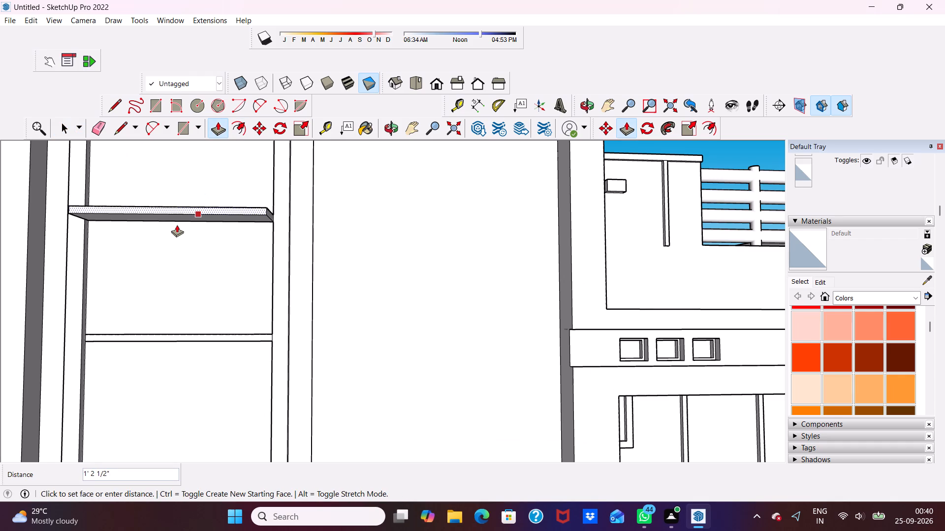
{"action": "key", "text": "1"}
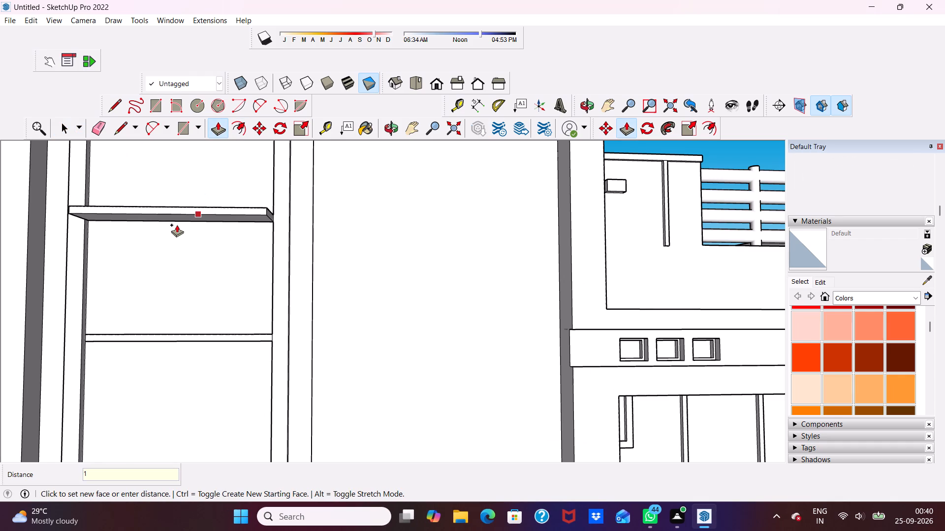
{"action": "key", "text": "shift+quotedbl"}
{"action": "key", "text": "Return"}
Extrude the middle and bottom strips outward by 1", matching the depth of the raised bar above each.
{"action": "scroll", "coordinate": [122, 275], "scroll_direction": "up", "scroll_amount": 2}
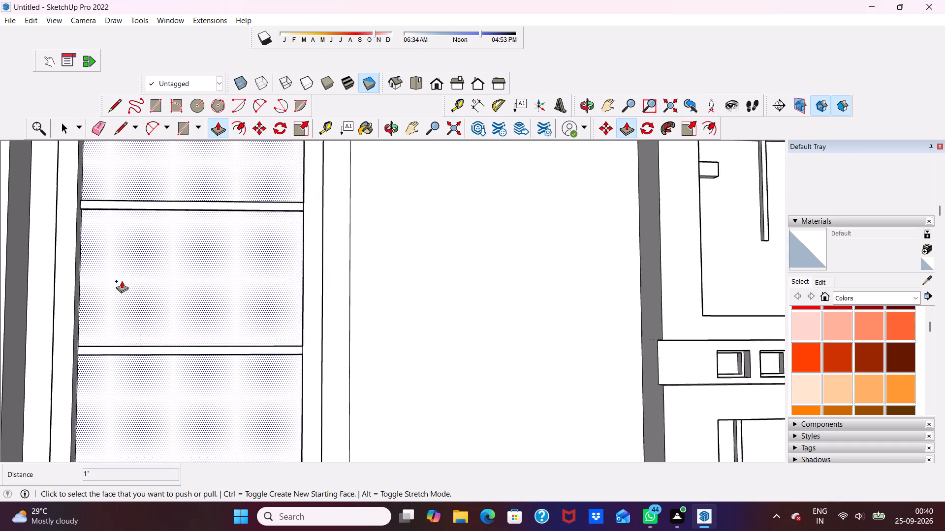
{"action": "scroll", "coordinate": [122, 281], "scroll_direction": "up", "scroll_amount": 3}
{"action": "left_click", "coordinate": [144, 367]}
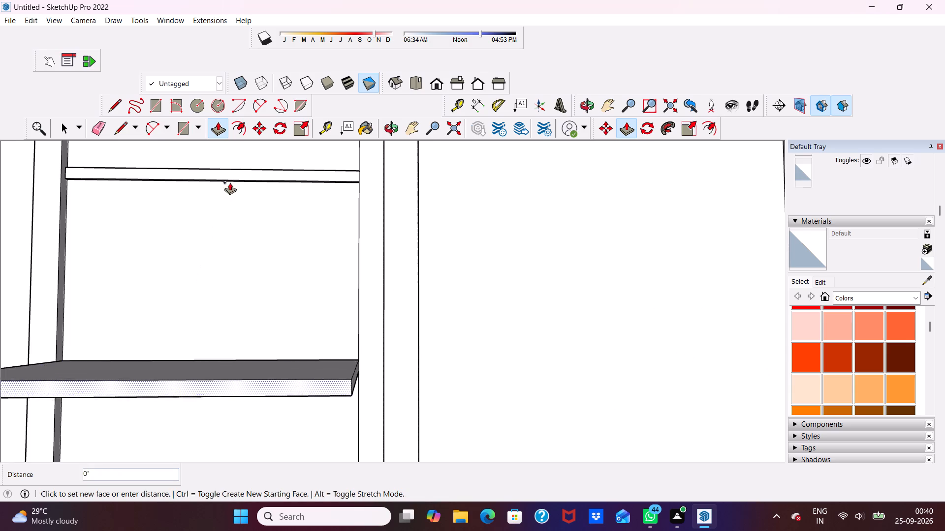
{"action": "left_click", "coordinate": [231, 175]}
{"action": "scroll", "coordinate": [126, 205], "scroll_direction": "down", "scroll_amount": 4}
{"action": "scroll", "coordinate": [153, 202], "scroll_direction": "up", "scroll_amount": 2}
{"action": "scroll", "coordinate": [167, 199], "scroll_direction": "down", "scroll_amount": 7}
{"action": "scroll", "coordinate": [141, 387], "scroll_direction": "up", "scroll_amount": 7}
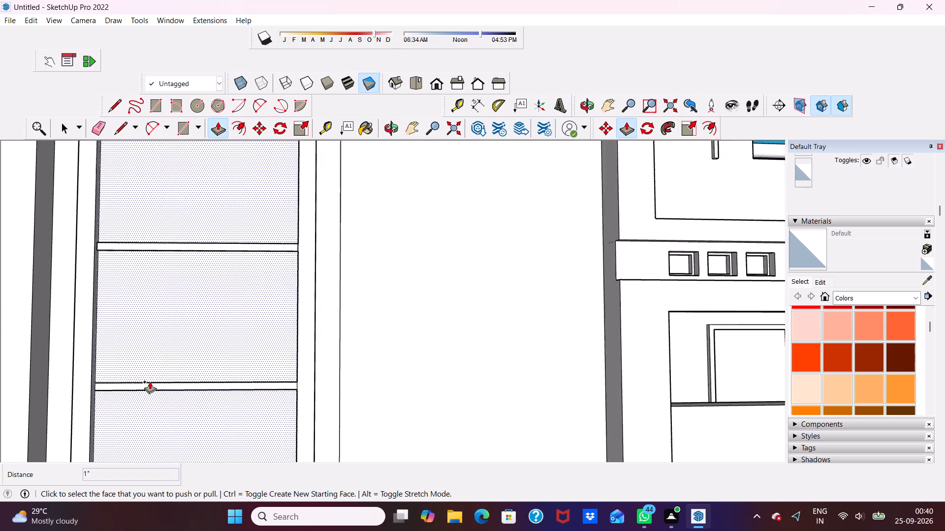
{"action": "scroll", "coordinate": [150, 382], "scroll_direction": "up", "scroll_amount": 1}
{"action": "left_click", "coordinate": [155, 387]}
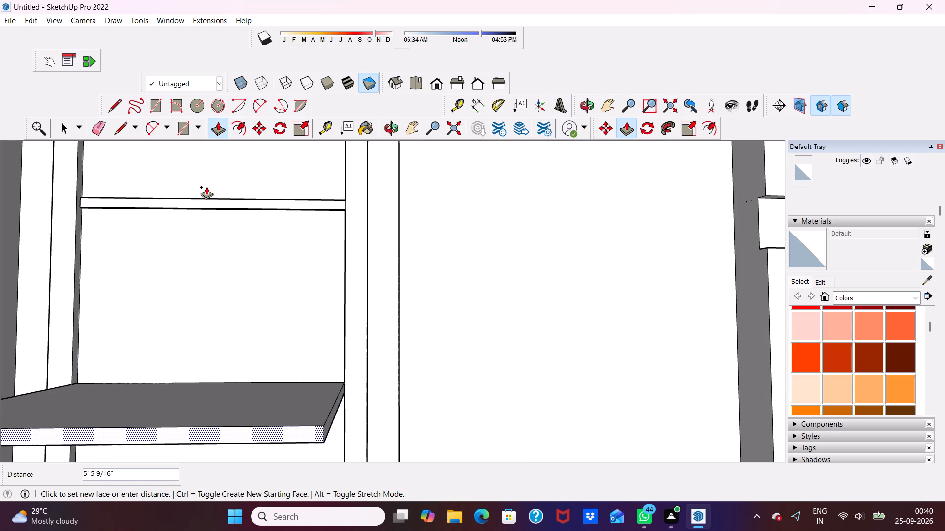
{"action": "left_click", "coordinate": [209, 203]}
{"action": "scroll", "coordinate": [187, 216], "scroll_direction": "down", "scroll_amount": 10}
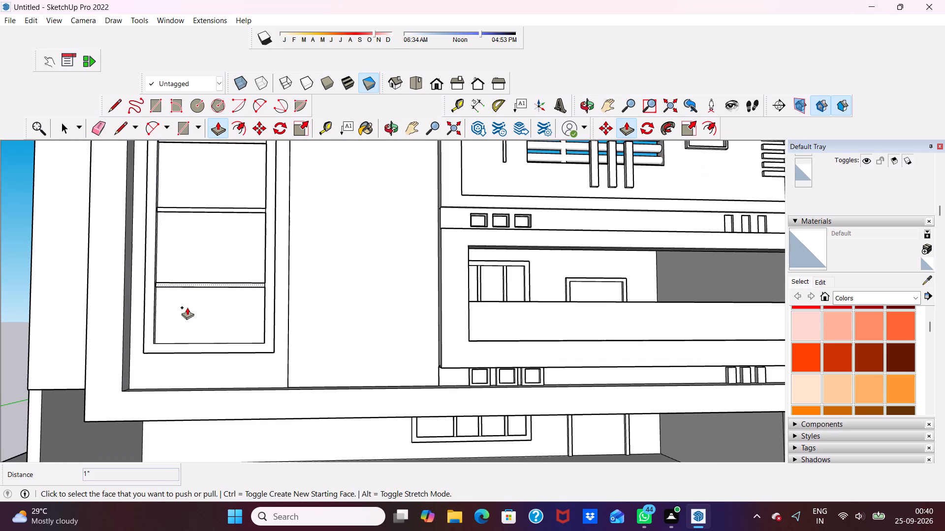
{"action": "scroll", "coordinate": [187, 307], "scroll_direction": "down", "scroll_amount": 2}
{"action": "middle_click_drag", "start_coordinate": [187, 307], "coordinate": [137, 439]}
{"action": "scroll", "coordinate": [194, 374], "scroll_direction": "up", "scroll_amount": 6}
{"action": "scroll", "coordinate": [170, 296], "scroll_direction": "down", "scroll_amount": 3}
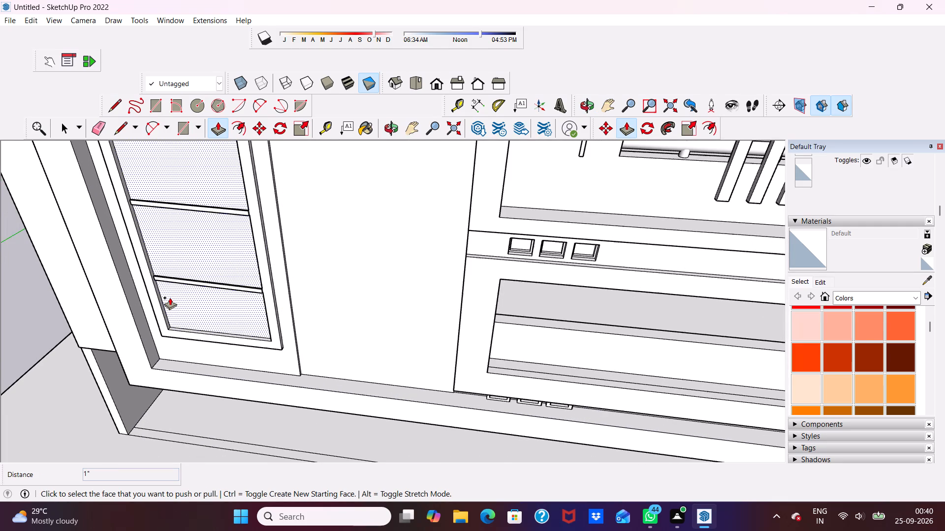
{"action": "key", "text": "space"}
Examine the framed panel and the whole front elevation from near and far and from the side.
{"action": "scroll", "coordinate": [253, 530], "scroll_direction": "down", "scroll_amount": 17}
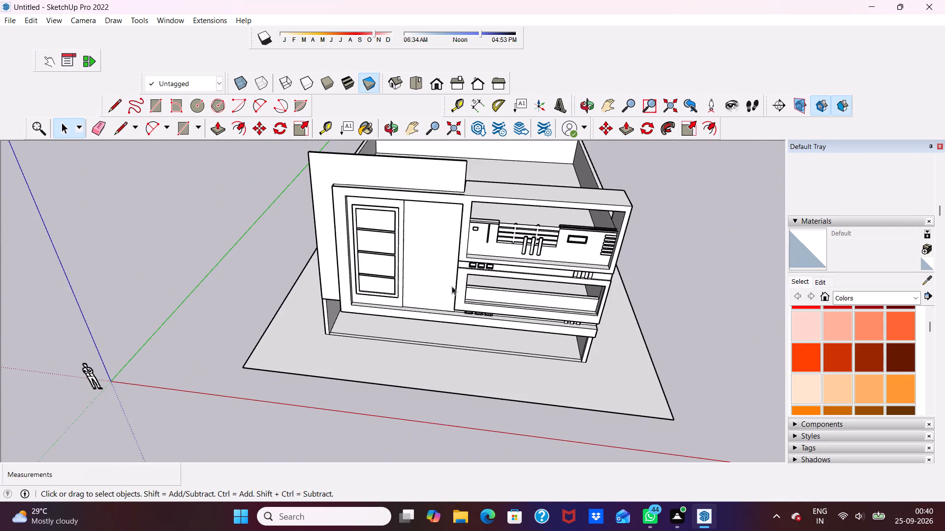
{"action": "middle_click_drag", "start_coordinate": [452, 286], "coordinate": [461, 194]}
{"action": "scroll", "coordinate": [461, 194], "scroll_direction": "up", "scroll_amount": 4}
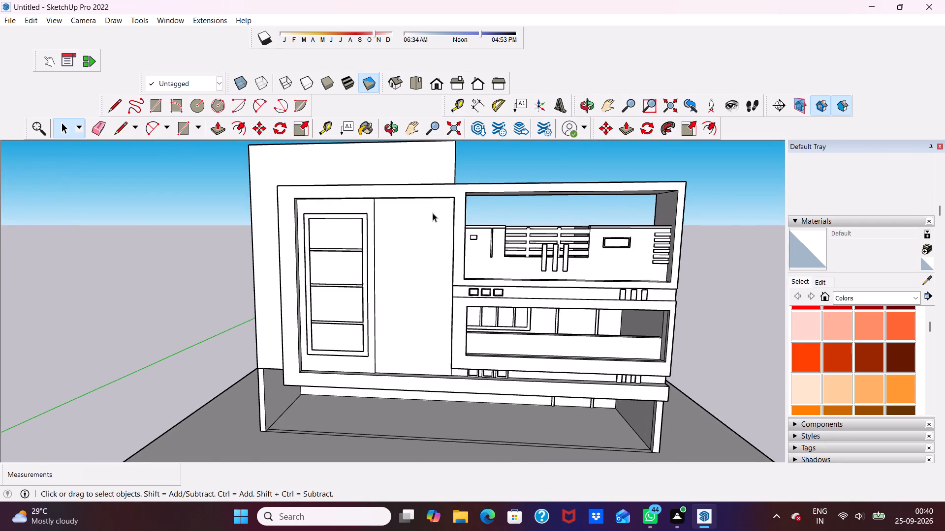
{"action": "scroll", "coordinate": [427, 218], "scroll_direction": "up", "scroll_amount": 3}
{"action": "middle_click_drag", "start_coordinate": [424, 218], "coordinate": [363, 226]}
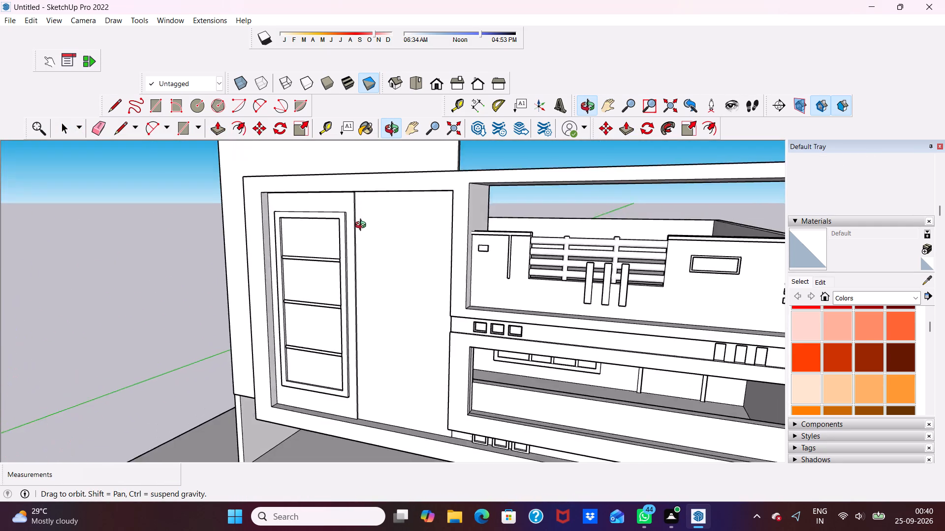
{"action": "middle_click_drag", "start_coordinate": [363, 226], "coordinate": [470, 190]}
{"action": "scroll", "coordinate": [472, 189], "scroll_direction": "up", "scroll_amount": 5}
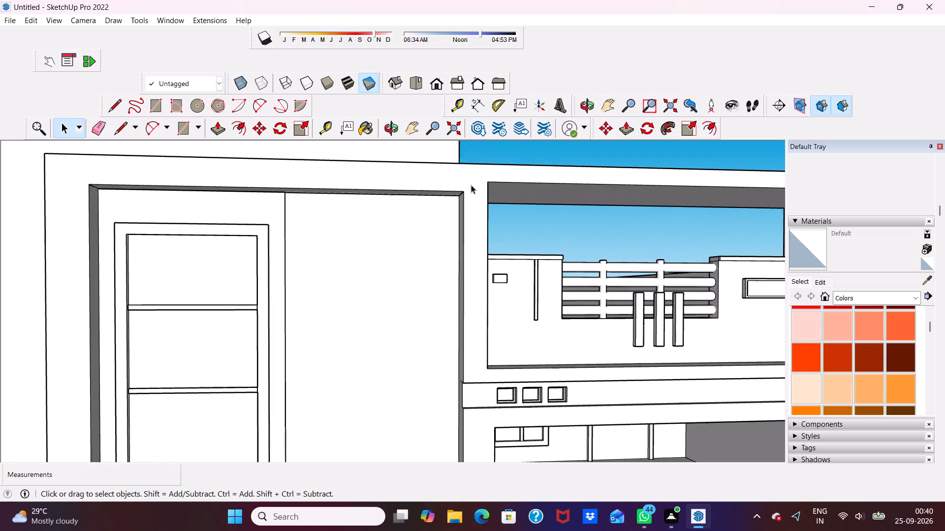
{"action": "scroll", "coordinate": [465, 186], "scroll_direction": "down", "scroll_amount": 2}
{"action": "middle_click_drag", "start_coordinate": [438, 202], "coordinate": [421, 208]}
{"action": "scroll", "coordinate": [421, 208], "scroll_direction": "up", "scroll_amount": 1}
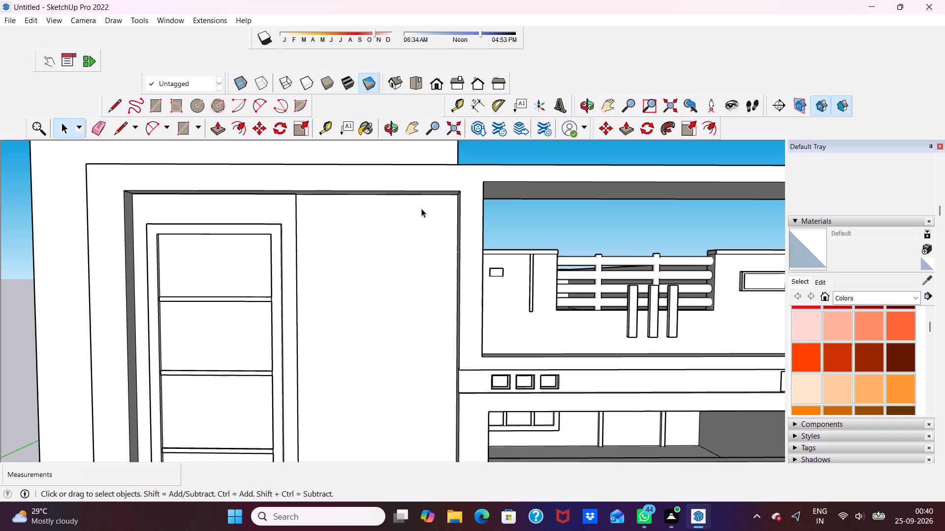
{"action": "scroll", "coordinate": [435, 207], "scroll_direction": "down", "scroll_amount": 6}
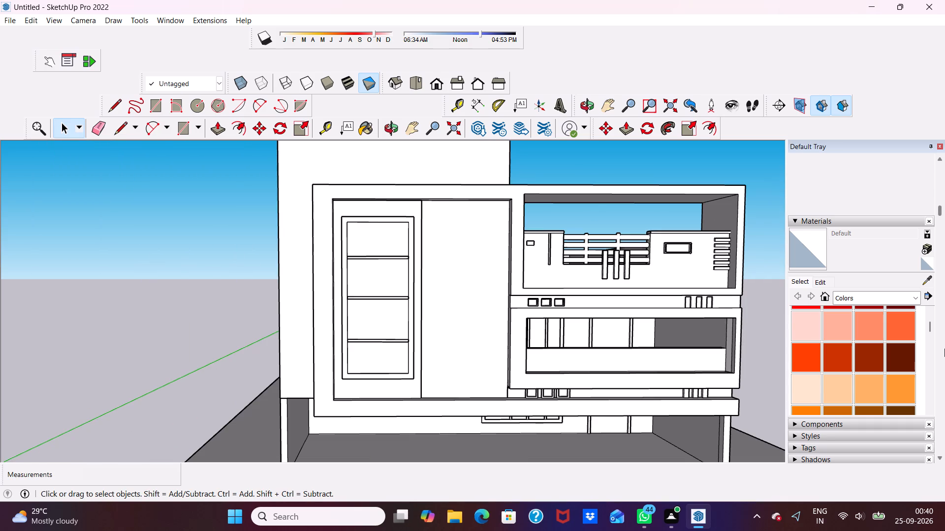
{"action": "scroll", "coordinate": [944, 349], "scroll_direction": "up", "scroll_amount": 3}
{"action": "scroll", "coordinate": [944, 349], "scroll_direction": "down", "scroll_amount": 4}
{"action": "scroll", "coordinate": [756, 440], "scroll_direction": "down", "scroll_amount": 3}
{"action": "scroll", "coordinate": [513, 239], "scroll_direction": "down", "scroll_amount": 6}
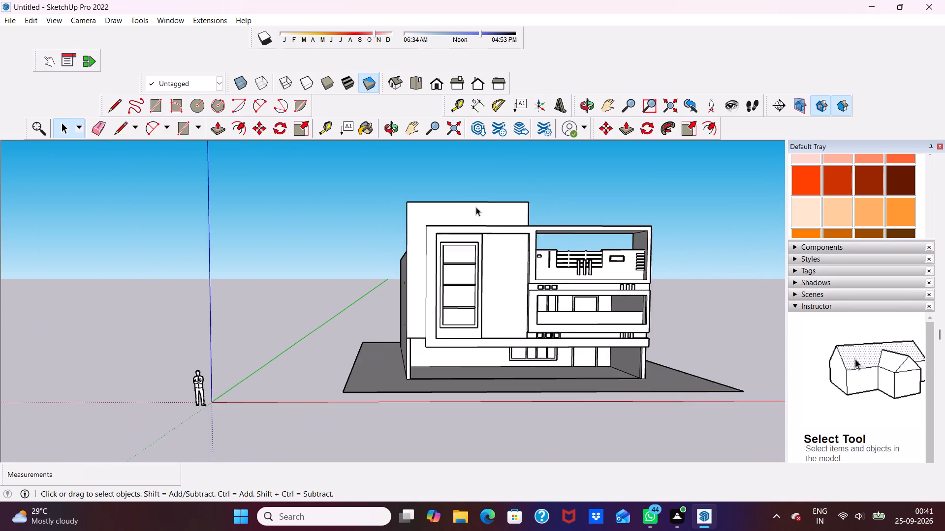
{"action": "scroll", "coordinate": [476, 207], "scroll_direction": "down", "scroll_amount": 2}
{"action": "scroll", "coordinate": [562, 304], "scroll_direction": "up", "scroll_amount": 4}
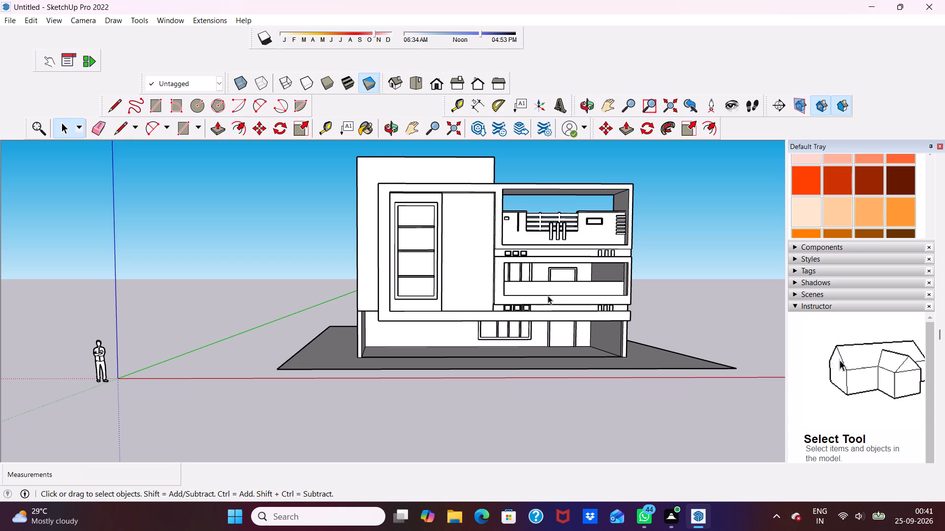
{"action": "scroll", "coordinate": [689, 358], "scroll_direction": "down", "scroll_amount": 1}
{"action": "scroll", "coordinate": [735, 349], "scroll_direction": "down", "scroll_amount": 3}
{"action": "scroll", "coordinate": [826, 380], "scroll_direction": "up", "scroll_amount": 2}
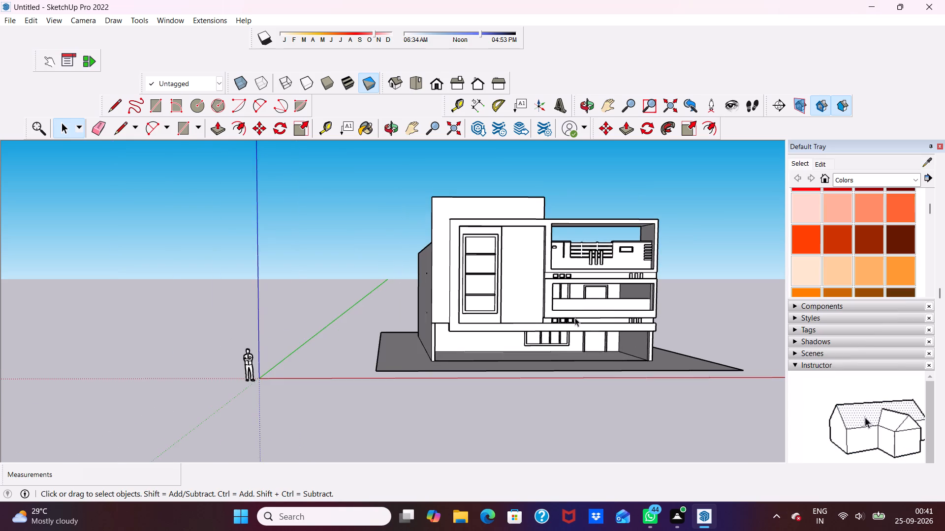
{"action": "scroll", "coordinate": [555, 336], "scroll_direction": "up", "scroll_amount": 3}
{"action": "middle_click_drag", "start_coordinate": [523, 343], "coordinate": [506, 359]}
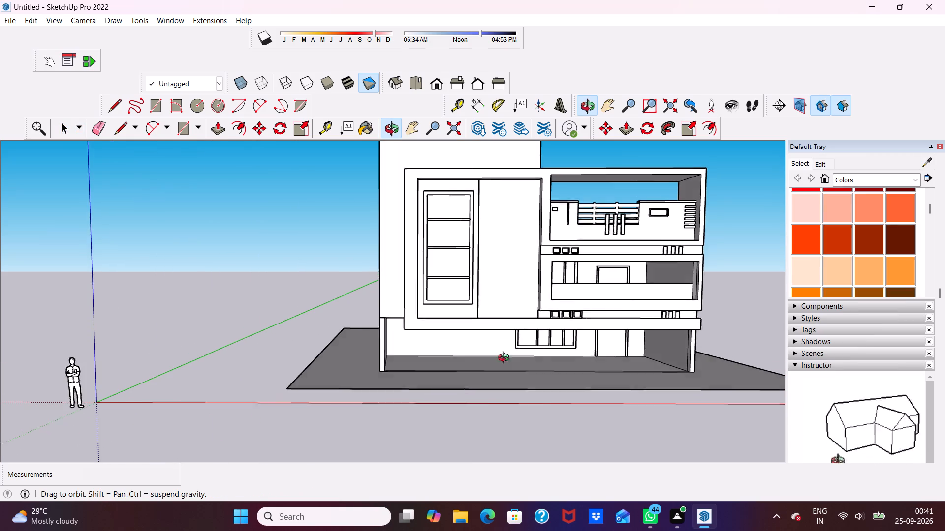
{"action": "middle_click_drag", "start_coordinate": [506, 359], "coordinate": [708, 312]}
{"action": "scroll", "coordinate": [541, 263], "scroll_direction": "up", "scroll_amount": 2}
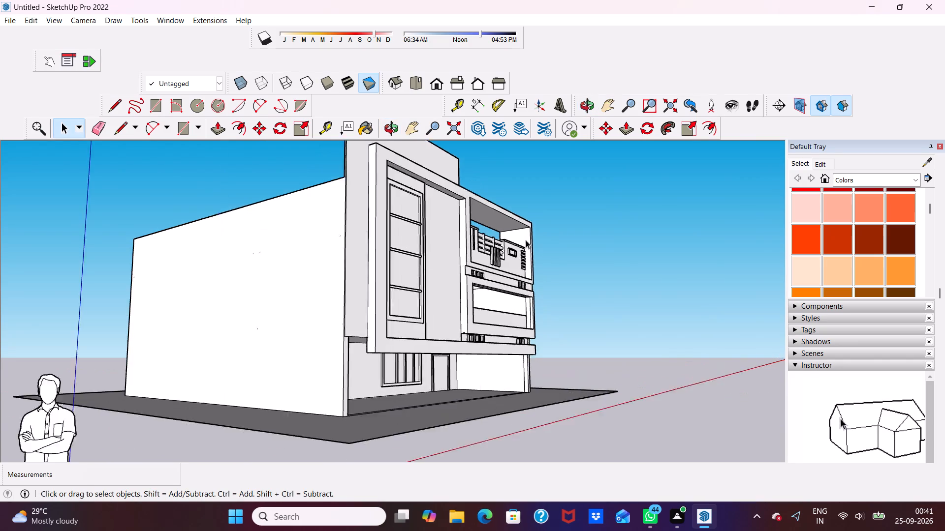
Examine the whole front elevation from the side and front, near and far, including the plain recessed panel beside the framed panel.
{"action": "scroll", "coordinate": [526, 240], "scroll_direction": "up", "scroll_amount": 10}
{"action": "scroll", "coordinate": [350, 255], "scroll_direction": "down", "scroll_amount": 5}
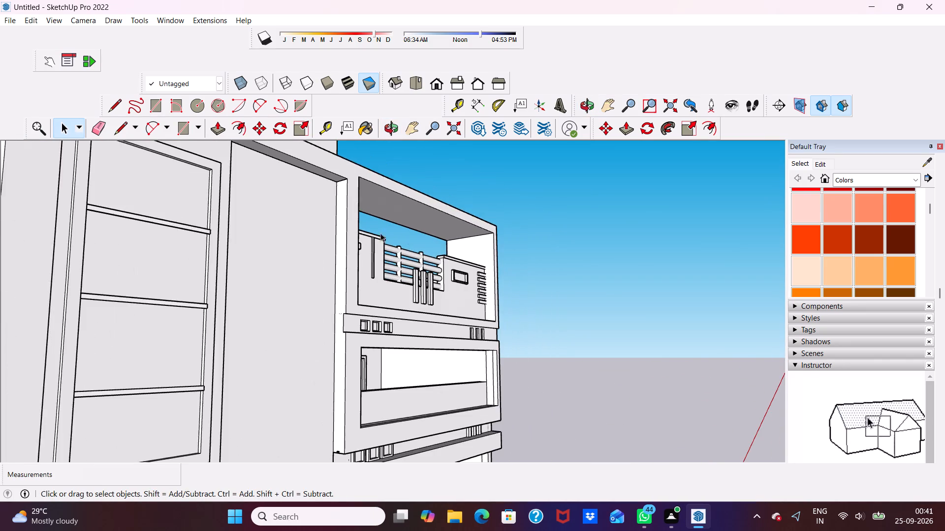
{"action": "middle_click_drag", "start_coordinate": [380, 233], "coordinate": [189, 274]}
{"action": "scroll", "coordinate": [239, 274], "scroll_direction": "down", "scroll_amount": 5}
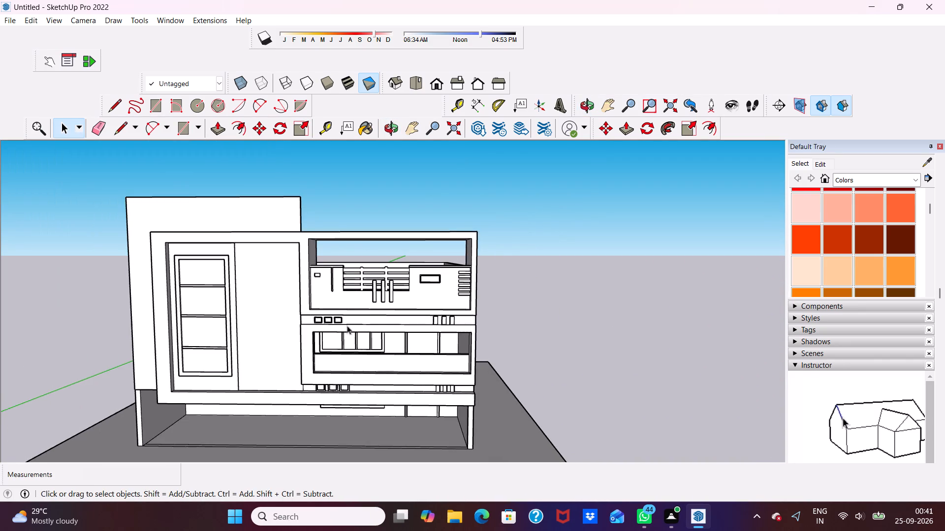
{"action": "scroll", "coordinate": [346, 314], "scroll_direction": "up", "scroll_amount": 4}
{"action": "scroll", "coordinate": [343, 279], "scroll_direction": "down", "scroll_amount": 2}
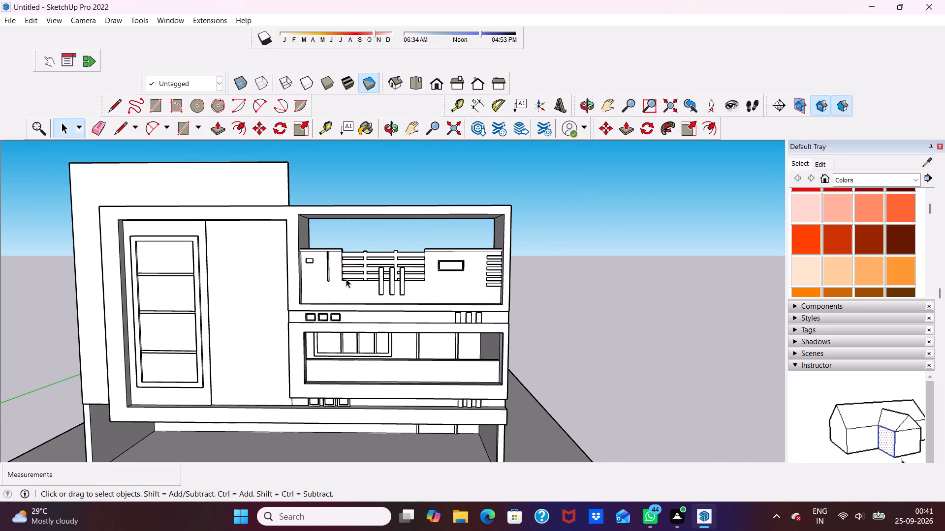
{"action": "scroll", "coordinate": [439, 279], "scroll_direction": "down", "scroll_amount": 1}
{"action": "scroll", "coordinate": [372, 271], "scroll_direction": "down", "scroll_amount": 5}
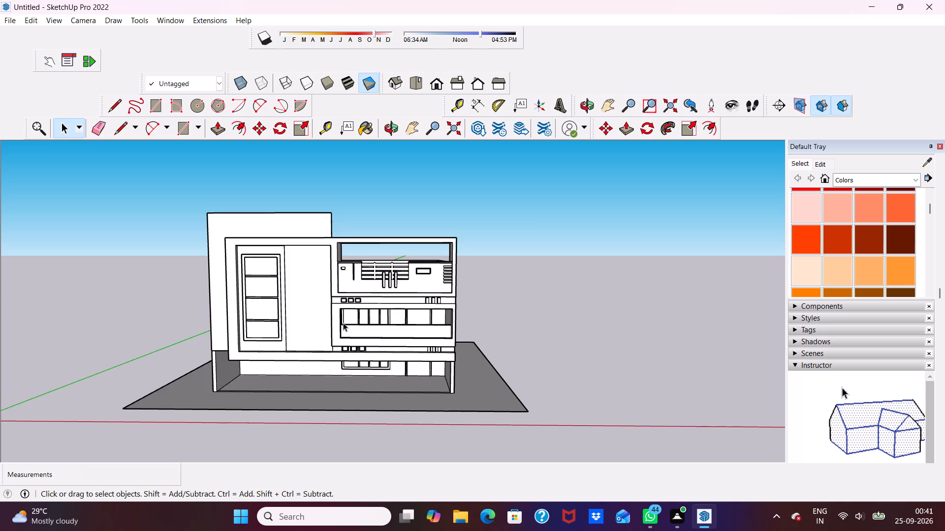
{"action": "scroll", "coordinate": [343, 323], "scroll_direction": "up", "scroll_amount": 4}
{"action": "scroll", "coordinate": [296, 309], "scroll_direction": "up", "scroll_amount": 4}
{"action": "scroll", "coordinate": [295, 309], "scroll_direction": "down", "scroll_amount": 1}
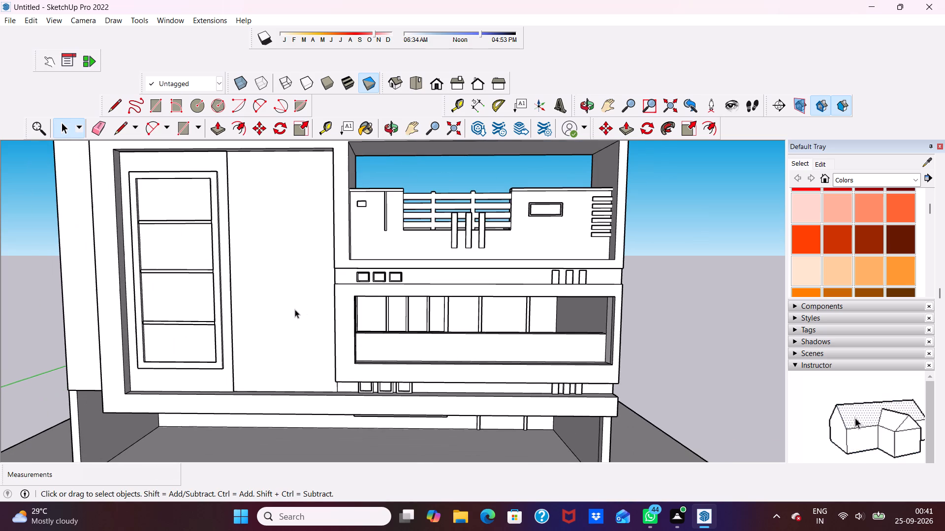
{"action": "middle_click_drag", "start_coordinate": [295, 309], "coordinate": [337, 314]}
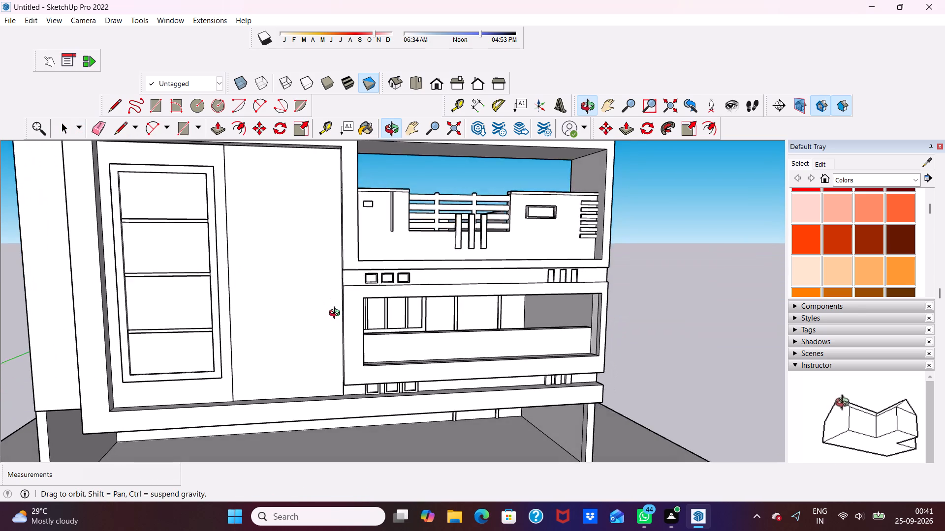
{"action": "middle_click_drag", "start_coordinate": [337, 314], "coordinate": [322, 326]}
{"action": "scroll", "coordinate": [320, 325], "scroll_direction": "up", "scroll_amount": 1}
{"action": "scroll", "coordinate": [310, 317], "scroll_direction": "down", "scroll_amount": 7}
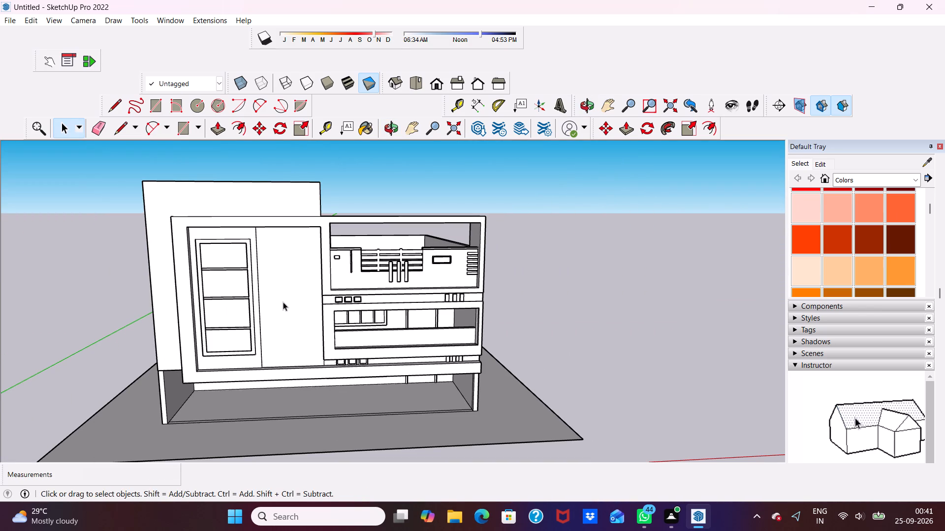
{"action": "scroll", "coordinate": [285, 297], "scroll_direction": "up", "scroll_amount": 3}
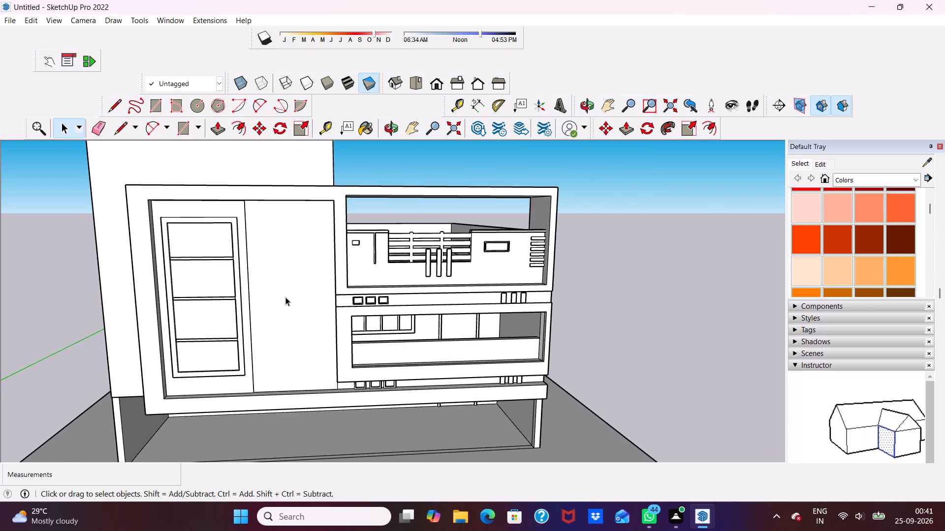
{"action": "scroll", "coordinate": [285, 297], "scroll_direction": "down", "scroll_amount": 1}
{"action": "middle_click_drag", "start_coordinate": [285, 297], "coordinate": [324, 247]}
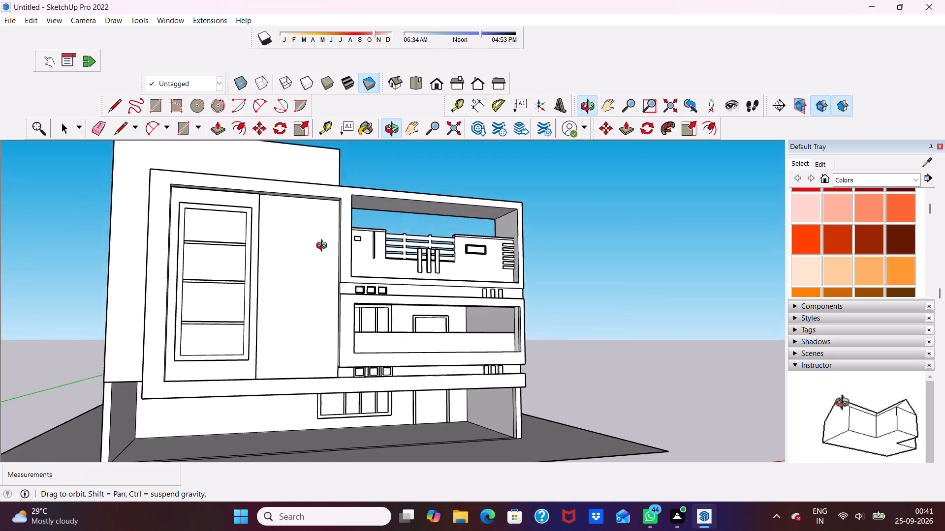
{"action": "middle_click_drag", "start_coordinate": [324, 247], "coordinate": [323, 247]}
{"action": "scroll", "coordinate": [323, 247], "scroll_direction": "up", "scroll_amount": 3}
{"action": "middle_click_drag", "start_coordinate": [312, 250], "coordinate": [236, 271]}
{"action": "scroll", "coordinate": [304, 247], "scroll_direction": "up", "scroll_amount": 4}
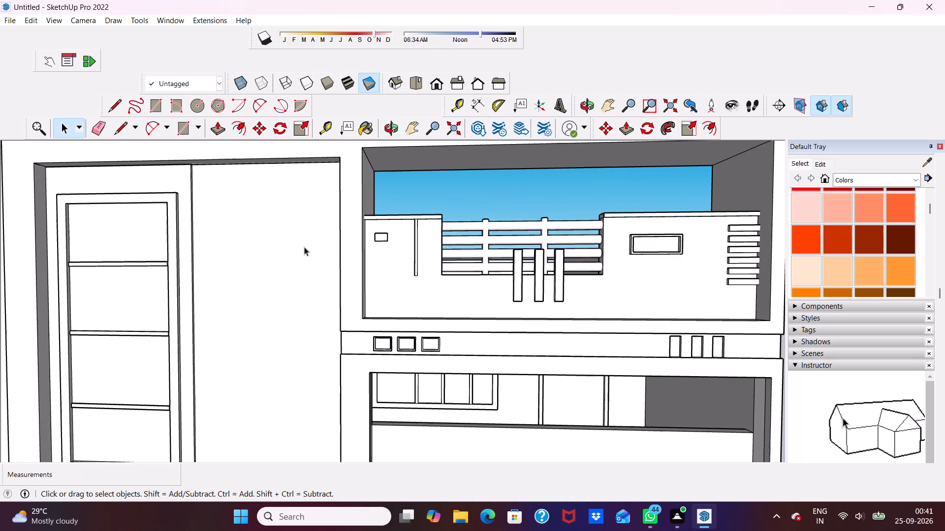
Draw a rectangle about 9' 6 7/16" by 1' 8 11/16" across the top of the plain recessed panel beside the framed panel.
{"action": "left_click", "coordinate": [155, 102]}
{"action": "scroll", "coordinate": [206, 164], "scroll_direction": "up", "scroll_amount": 2}
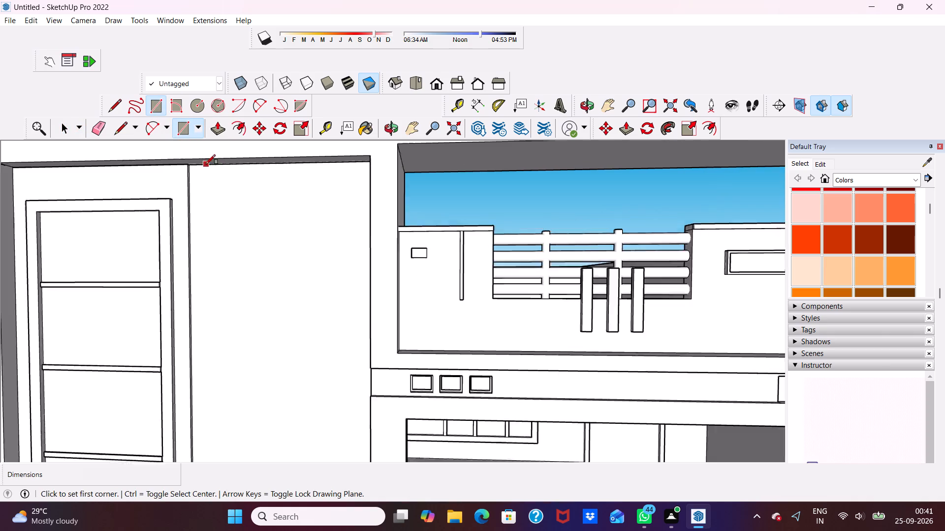
{"action": "scroll", "coordinate": [206, 164], "scroll_direction": "up", "scroll_amount": 12}
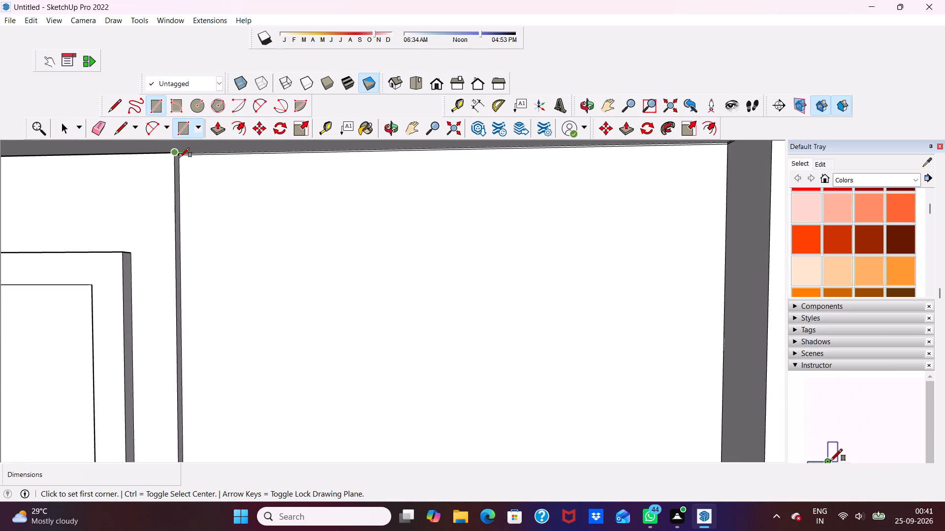
{"action": "left_click", "coordinate": [180, 157]}
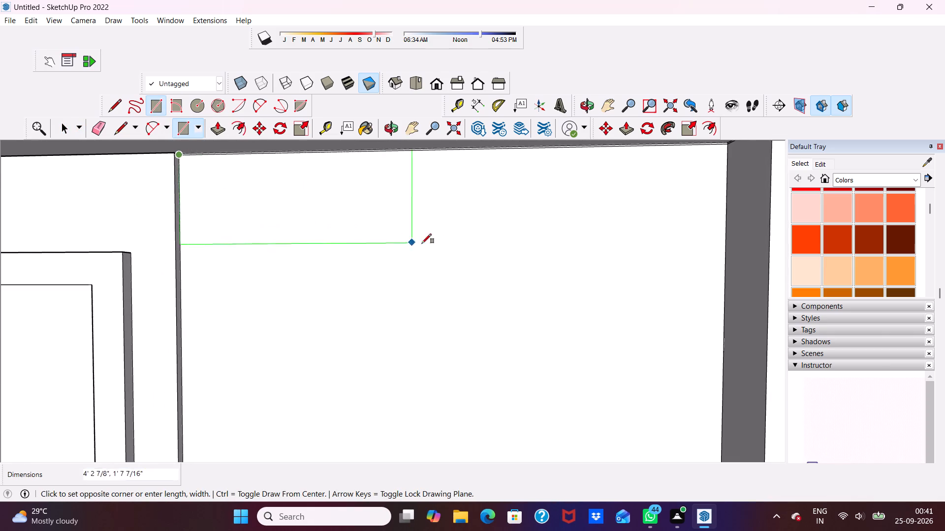
{"action": "scroll", "coordinate": [443, 248], "scroll_direction": "down", "scroll_amount": 3}
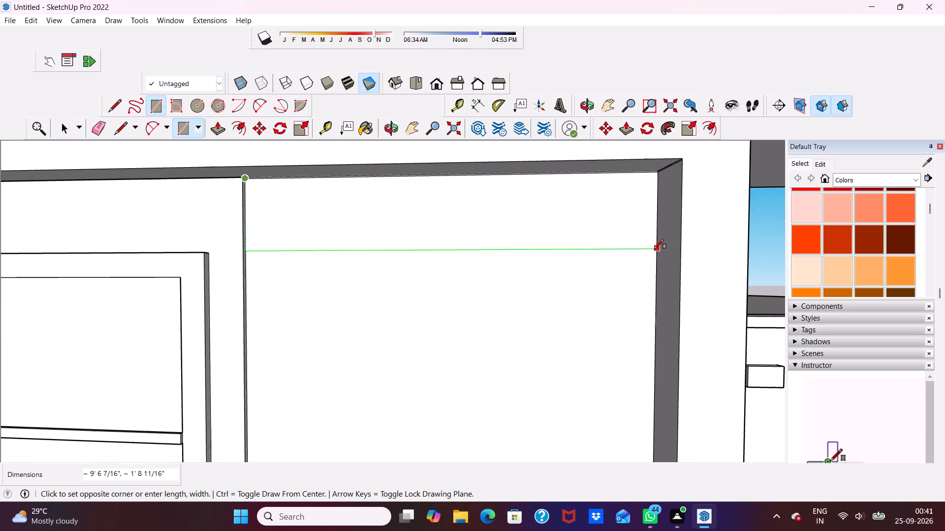
{"action": "left_click", "coordinate": [654, 249]}
{"action": "scroll", "coordinate": [481, 225], "scroll_direction": "down", "scroll_amount": 6}
{"action": "middle_click_drag", "start_coordinate": [491, 225], "coordinate": [466, 270]}
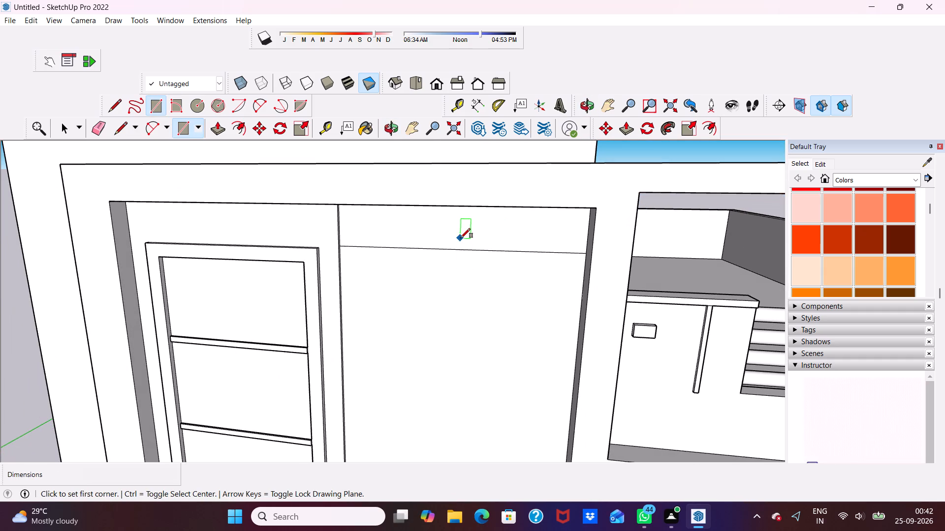
{"action": "key", "text": "space"}
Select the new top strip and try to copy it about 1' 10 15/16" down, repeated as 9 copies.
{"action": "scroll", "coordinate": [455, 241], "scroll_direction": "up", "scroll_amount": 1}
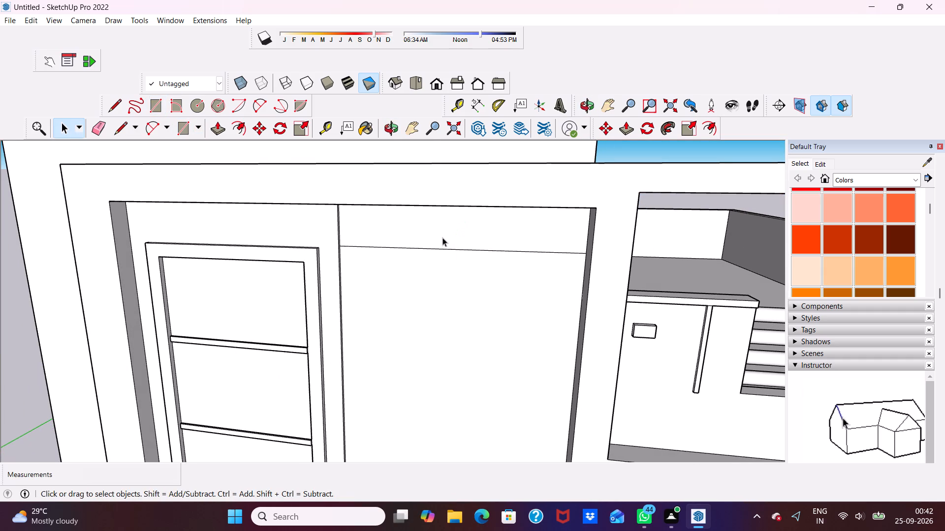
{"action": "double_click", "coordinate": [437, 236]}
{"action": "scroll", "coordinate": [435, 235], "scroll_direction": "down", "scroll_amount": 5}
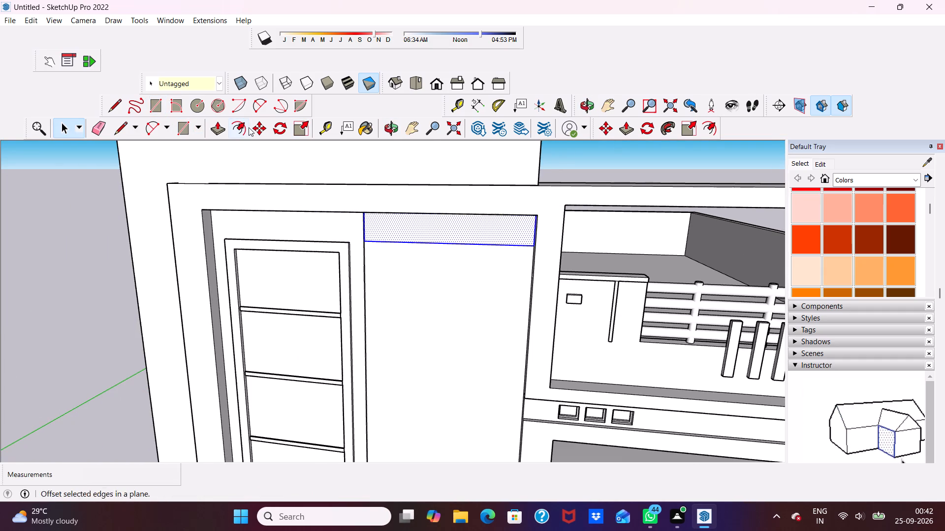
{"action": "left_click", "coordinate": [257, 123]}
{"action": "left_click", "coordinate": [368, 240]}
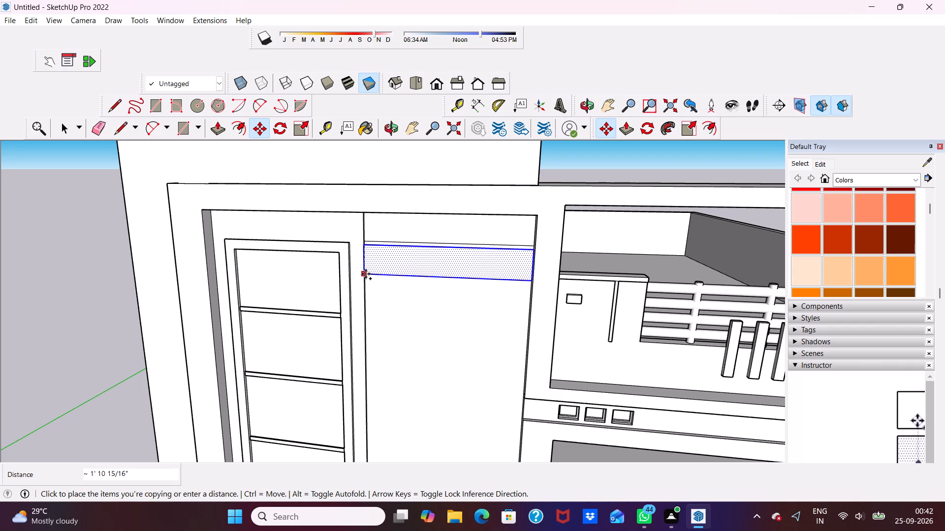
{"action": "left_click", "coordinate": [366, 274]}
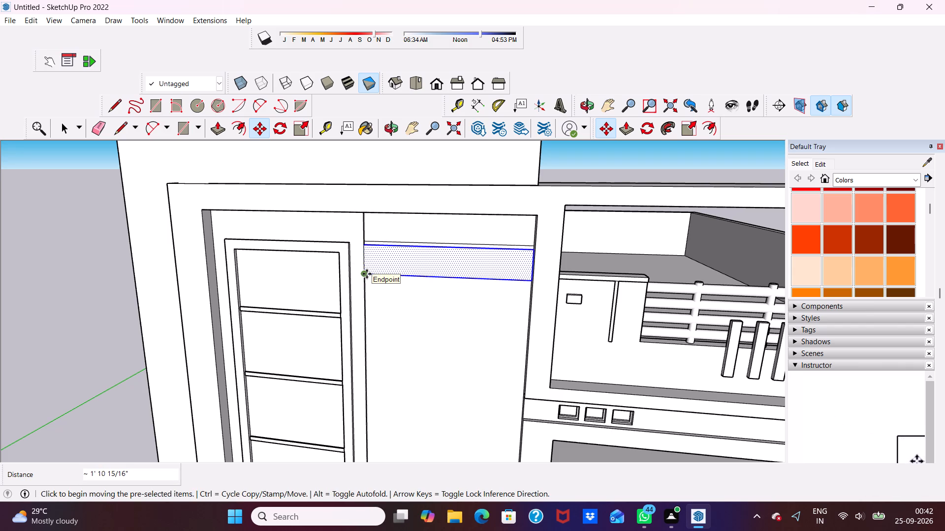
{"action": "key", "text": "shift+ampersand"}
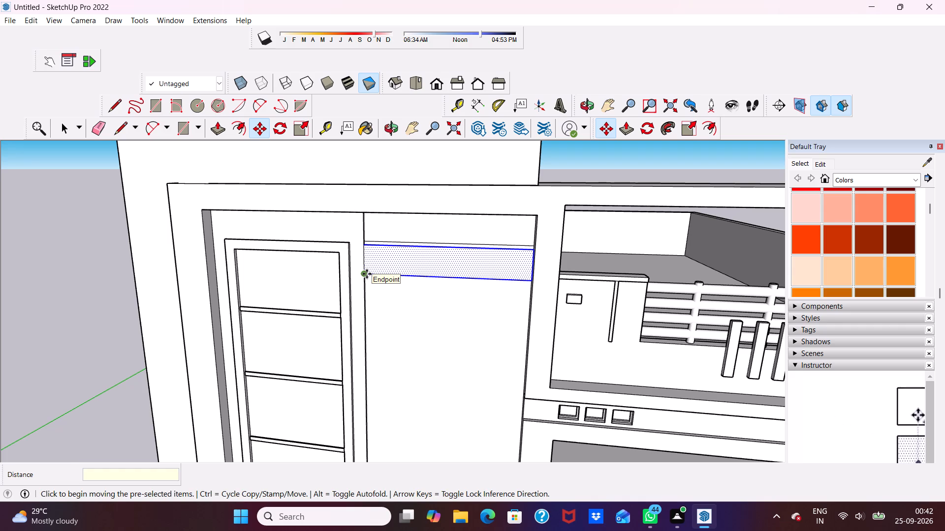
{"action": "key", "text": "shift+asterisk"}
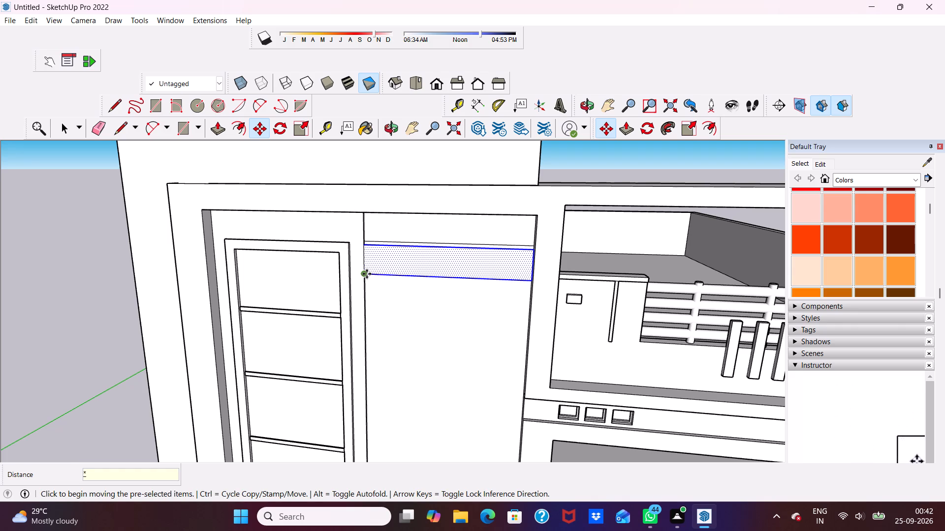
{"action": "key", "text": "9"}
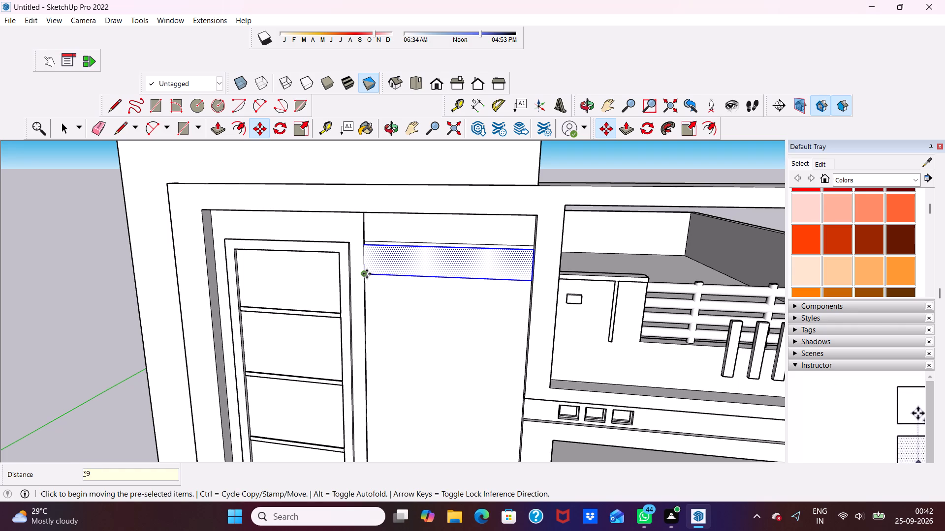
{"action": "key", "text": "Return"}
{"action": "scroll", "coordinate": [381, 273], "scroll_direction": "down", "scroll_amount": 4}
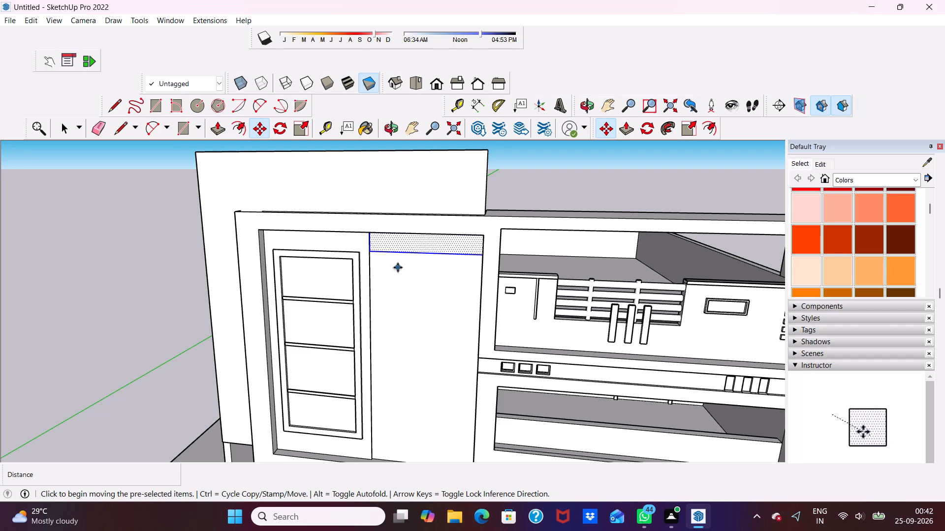
Copy the selected top strip about 1' 11 1/16" straight down the recessed panel, repeated as 9 evenly spaced copies.
{"action": "scroll", "coordinate": [403, 249], "scroll_direction": "up", "scroll_amount": 8}
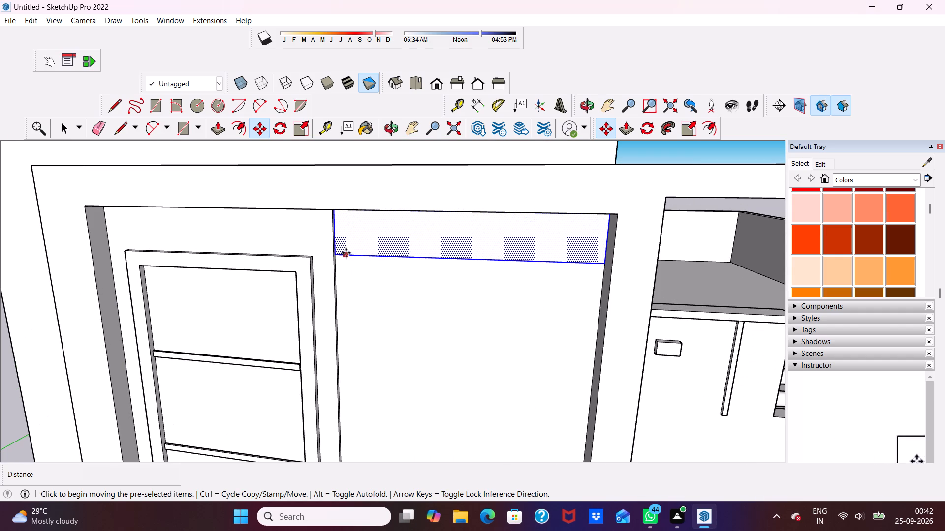
{"action": "left_click", "coordinate": [339, 255]}
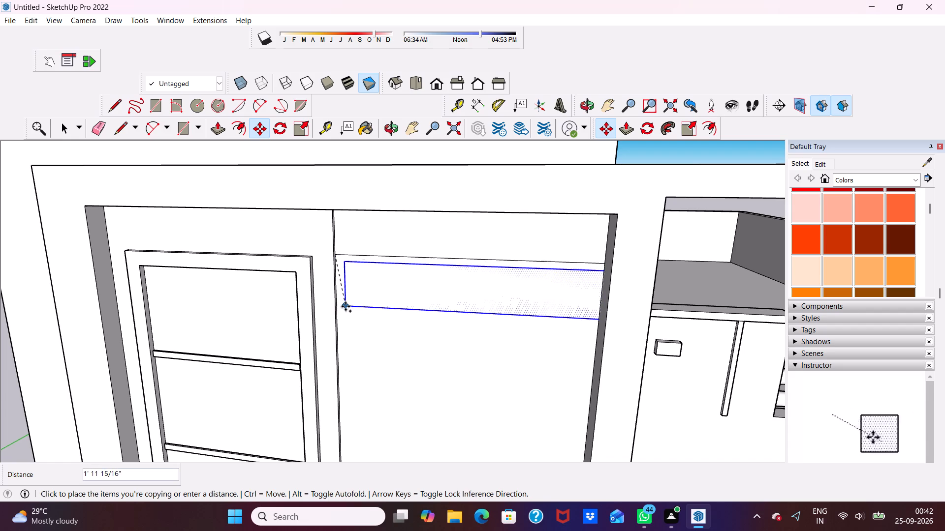
{"action": "left_click", "coordinate": [342, 304]}
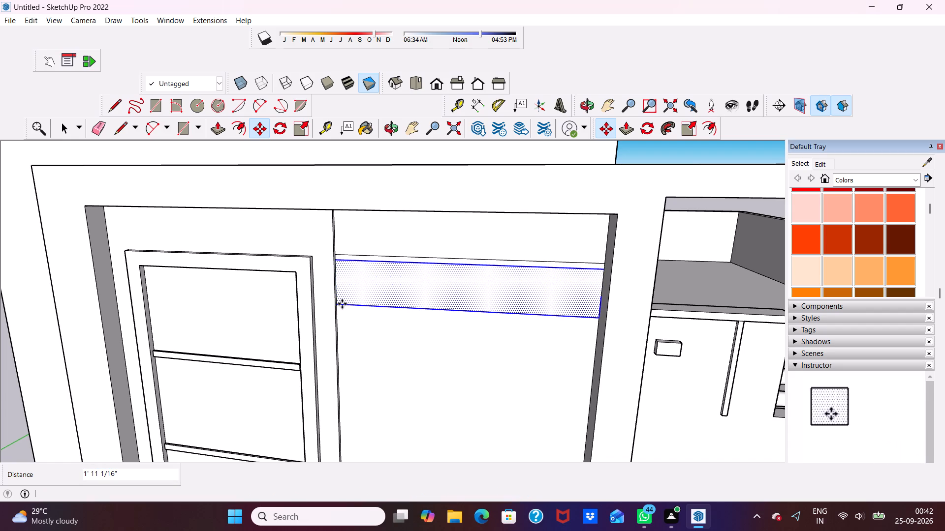
{"action": "key", "text": "shift+asterisk"}
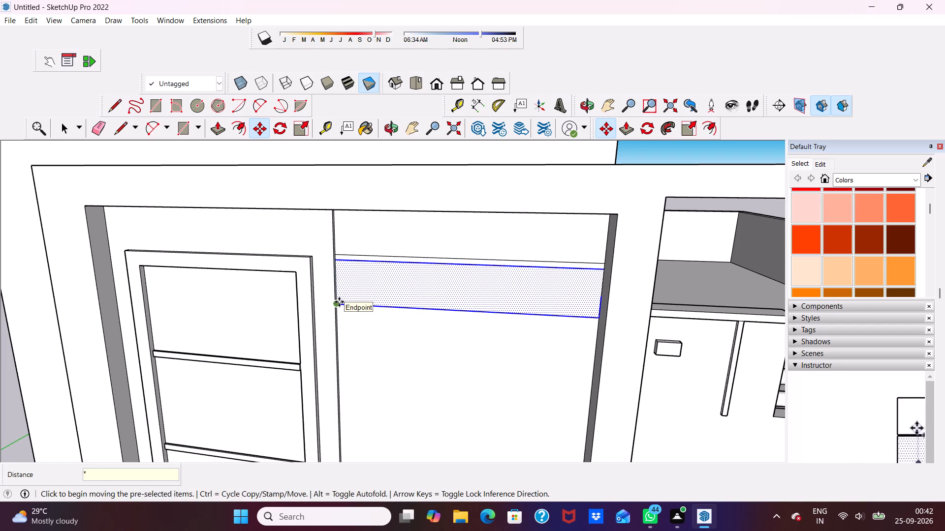
{"action": "key", "text": "9"}
{"action": "key", "text": "Return"}
Copy the lowest strip about 2' 13/16" straight down toward the bottom edge of the recessed panel.
{"action": "scroll", "coordinate": [376, 300], "scroll_direction": "down", "scroll_amount": 2}
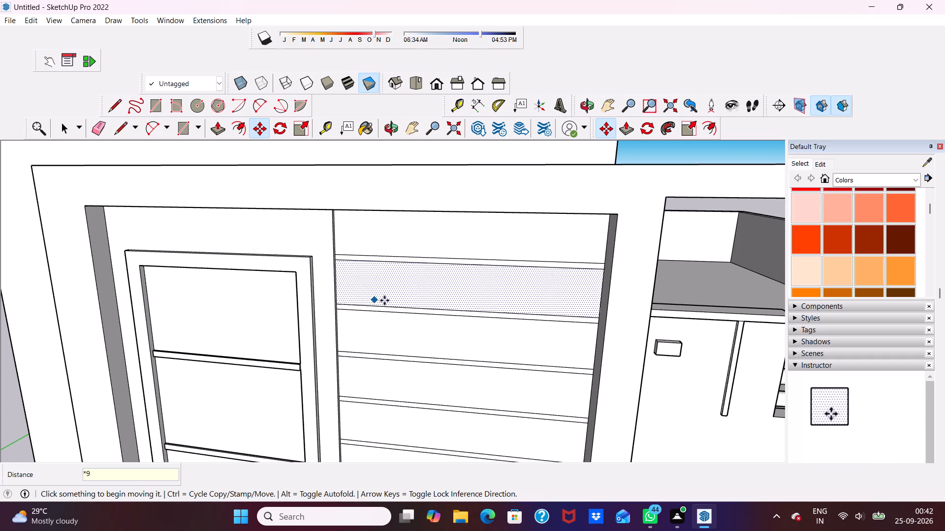
{"action": "scroll", "coordinate": [384, 300], "scroll_direction": "down", "scroll_amount": 4}
{"action": "scroll", "coordinate": [431, 320], "scroll_direction": "down", "scroll_amount": 7}
{"action": "scroll", "coordinate": [480, 322], "scroll_direction": "up", "scroll_amount": 5}
{"action": "scroll", "coordinate": [418, 354], "scroll_direction": "up", "scroll_amount": 4}
{"action": "scroll", "coordinate": [461, 300], "scroll_direction": "down", "scroll_amount": 4}
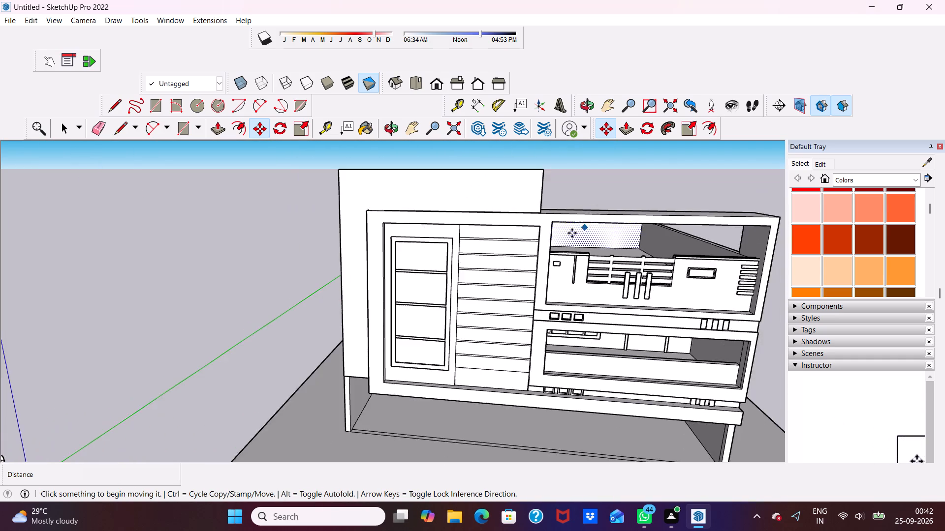
{"action": "scroll", "coordinate": [572, 233], "scroll_direction": "down", "scroll_amount": 4}
{"action": "scroll", "coordinate": [493, 347], "scroll_direction": "up", "scroll_amount": 13}
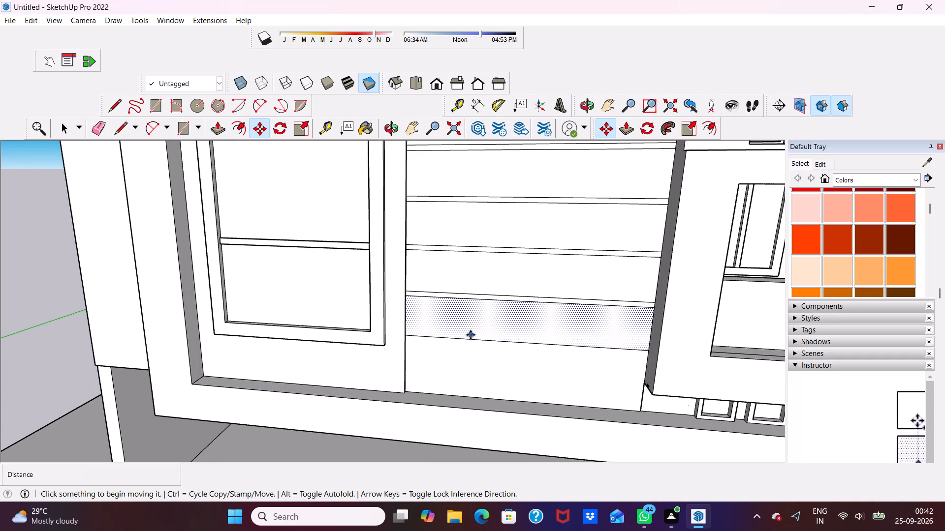
{"action": "left_click", "coordinate": [473, 326]}
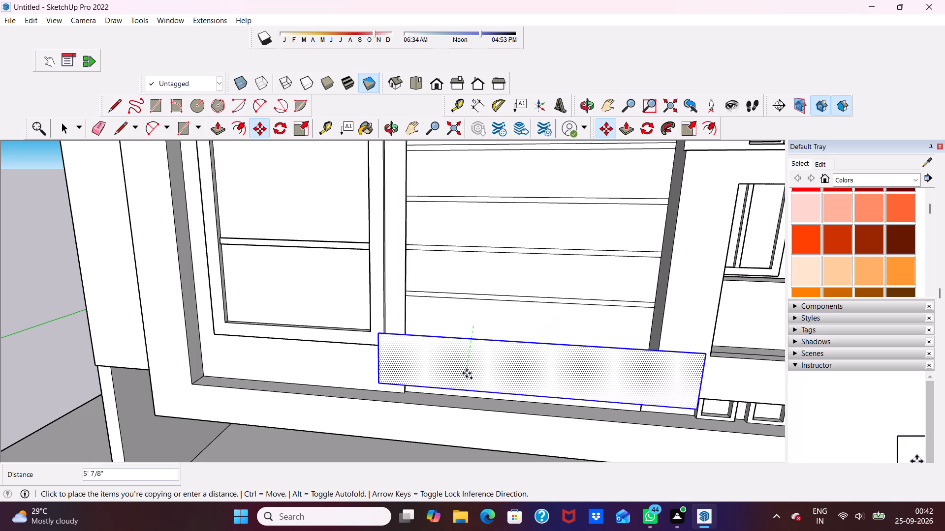
{"action": "scroll", "coordinate": [487, 364], "scroll_direction": "down", "scroll_amount": 8}
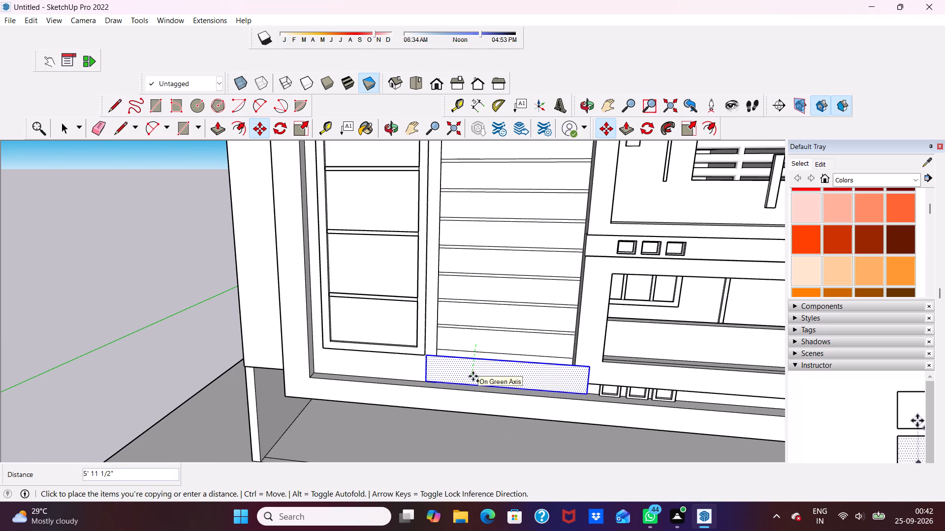
{"action": "scroll", "coordinate": [473, 376], "scroll_direction": "up", "scroll_amount": 2}
{"action": "scroll", "coordinate": [459, 382], "scroll_direction": "down", "scroll_amount": 3}
{"action": "scroll", "coordinate": [485, 369], "scroll_direction": "up", "scroll_amount": 3}
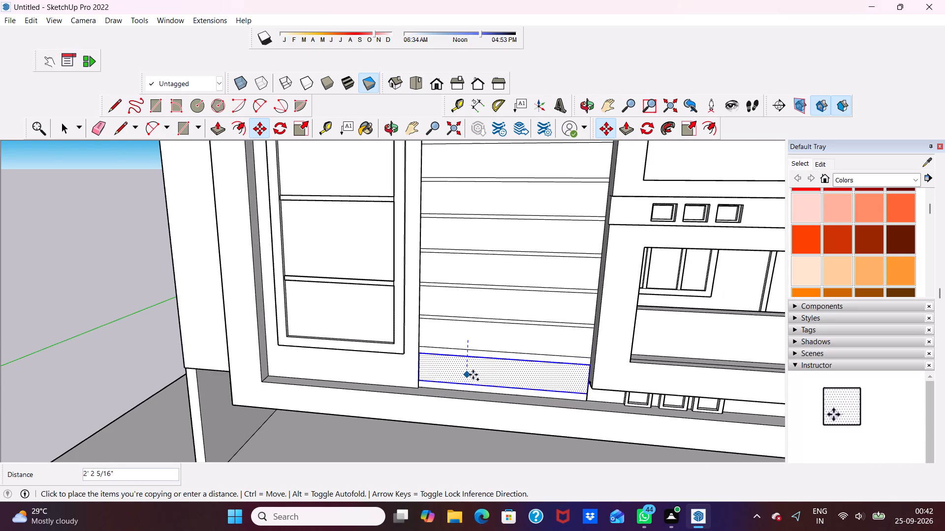
{"action": "scroll", "coordinate": [471, 371], "scroll_direction": "down", "scroll_amount": 2}
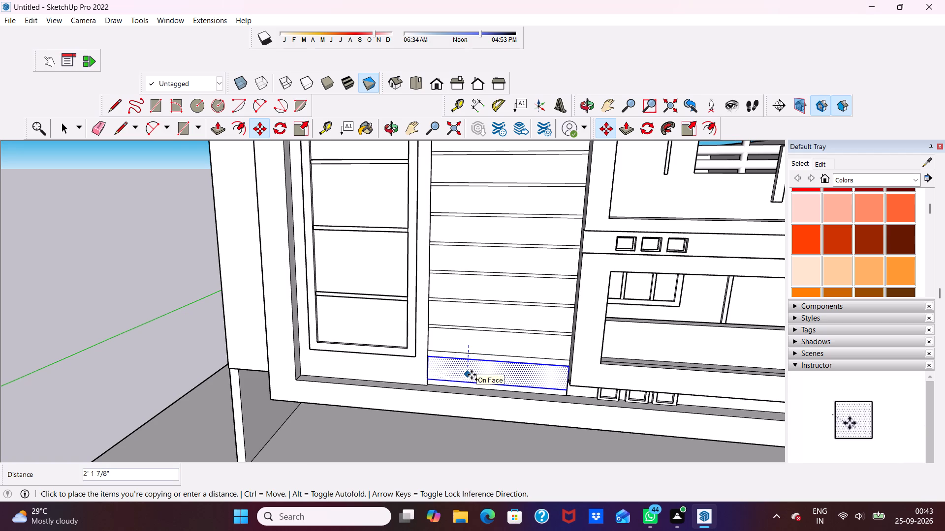
{"action": "scroll", "coordinate": [472, 373], "scroll_direction": "up", "scroll_amount": 3}
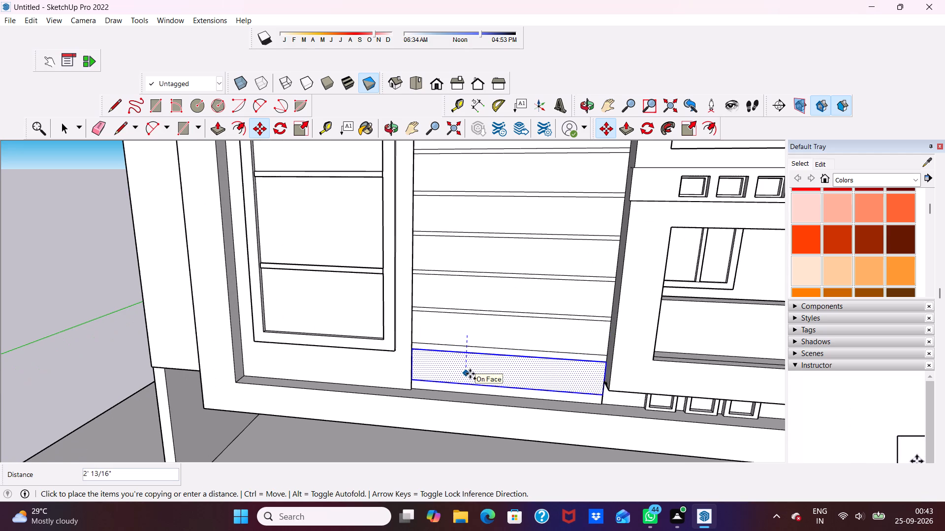
{"action": "left_click", "coordinate": [470, 374]}
{"action": "scroll", "coordinate": [480, 372], "scroll_direction": "down", "scroll_amount": 4}
{"action": "key", "text": "space"}
{"action": "key", "text": "space"}
Erase the lower edge line of the newly copied bottom strip so the strip runs to the panel's bottom edge.
{"action": "scroll", "coordinate": [516, 375], "scroll_direction": "down", "scroll_amount": 4}
{"action": "middle_click_drag", "start_coordinate": [515, 375], "coordinate": [542, 343]}
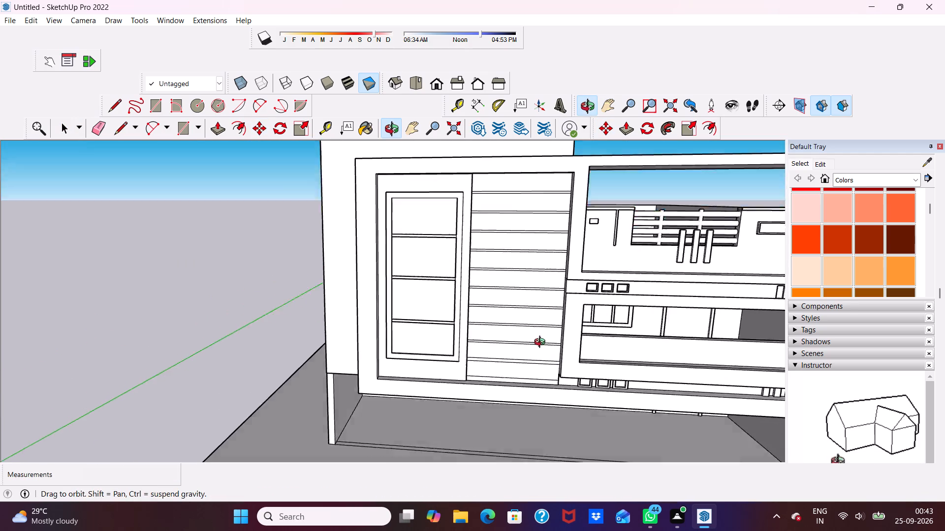
{"action": "middle_click_drag", "start_coordinate": [542, 343], "coordinate": [557, 320]}
{"action": "scroll", "coordinate": [543, 327], "scroll_direction": "up", "scroll_amount": 8}
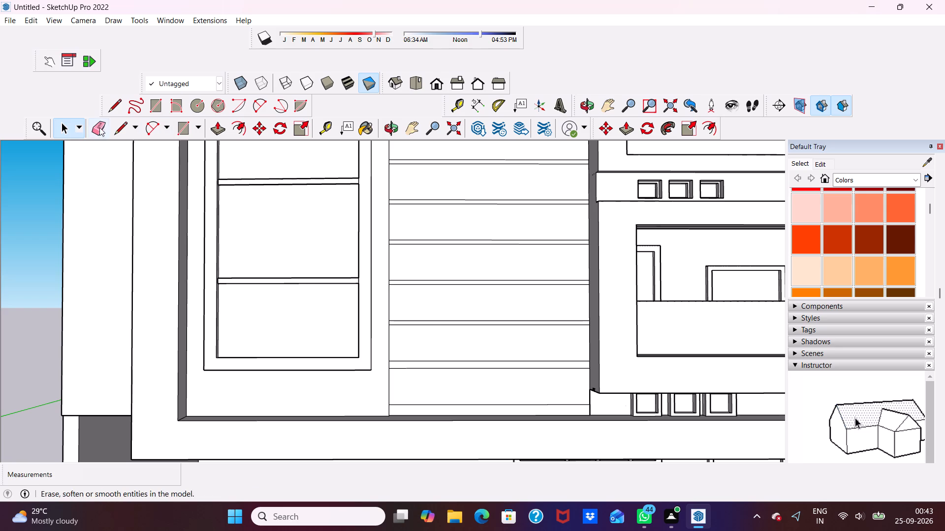
{"action": "left_click", "coordinate": [98, 124]}
{"action": "scroll", "coordinate": [556, 479], "scroll_direction": "up", "scroll_amount": 2}
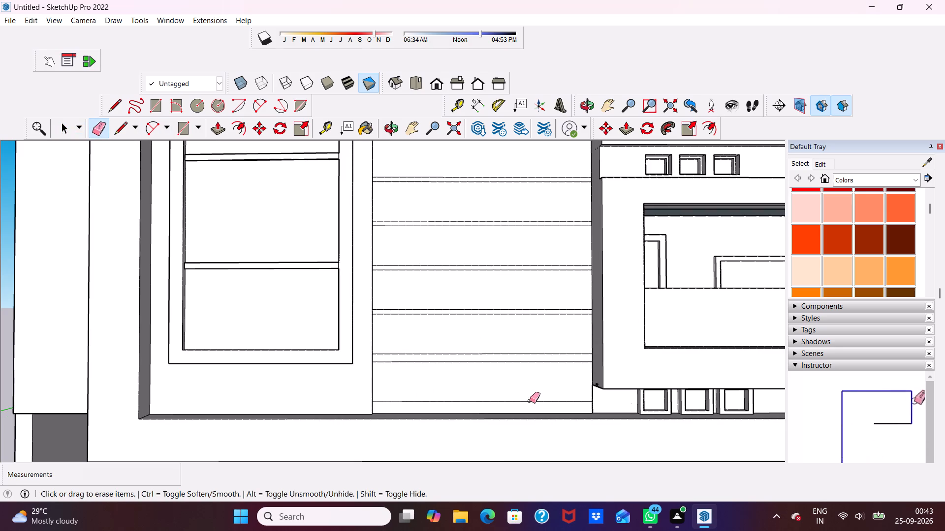
{"action": "left_click", "coordinate": [528, 402]}
{"action": "scroll", "coordinate": [527, 398], "scroll_direction": "down", "scroll_amount": 8}
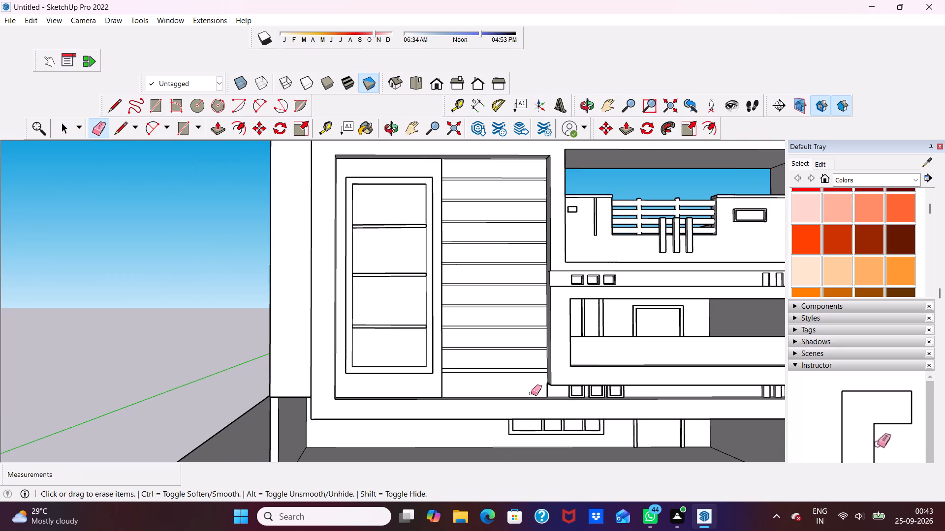
{"action": "key", "text": "space"}
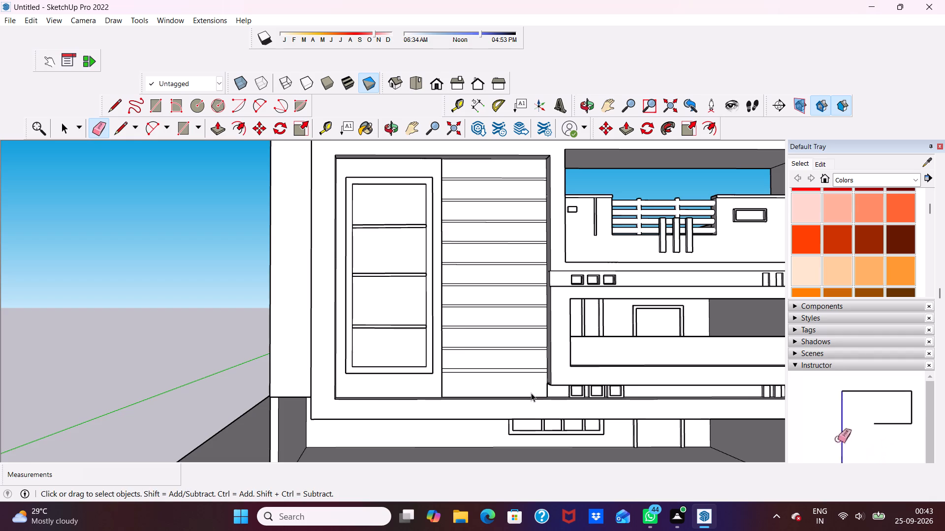
{"action": "key", "text": "space"}
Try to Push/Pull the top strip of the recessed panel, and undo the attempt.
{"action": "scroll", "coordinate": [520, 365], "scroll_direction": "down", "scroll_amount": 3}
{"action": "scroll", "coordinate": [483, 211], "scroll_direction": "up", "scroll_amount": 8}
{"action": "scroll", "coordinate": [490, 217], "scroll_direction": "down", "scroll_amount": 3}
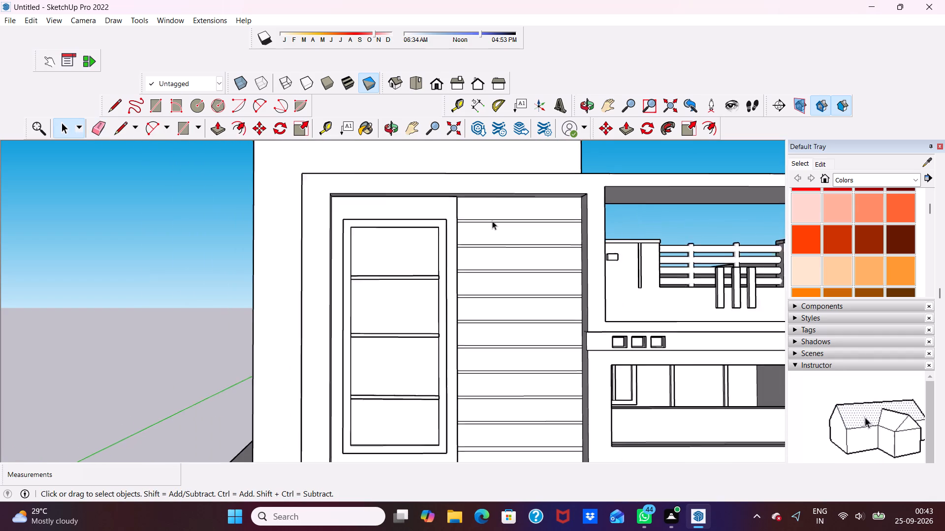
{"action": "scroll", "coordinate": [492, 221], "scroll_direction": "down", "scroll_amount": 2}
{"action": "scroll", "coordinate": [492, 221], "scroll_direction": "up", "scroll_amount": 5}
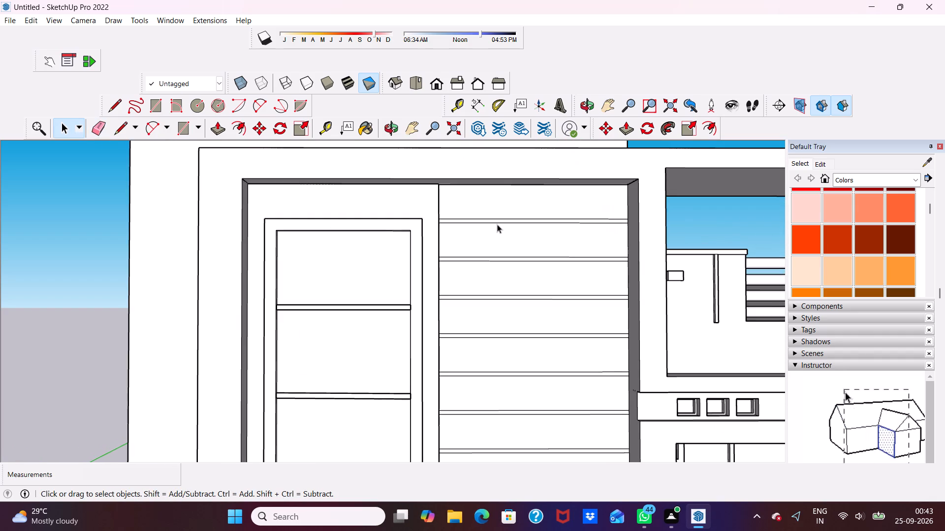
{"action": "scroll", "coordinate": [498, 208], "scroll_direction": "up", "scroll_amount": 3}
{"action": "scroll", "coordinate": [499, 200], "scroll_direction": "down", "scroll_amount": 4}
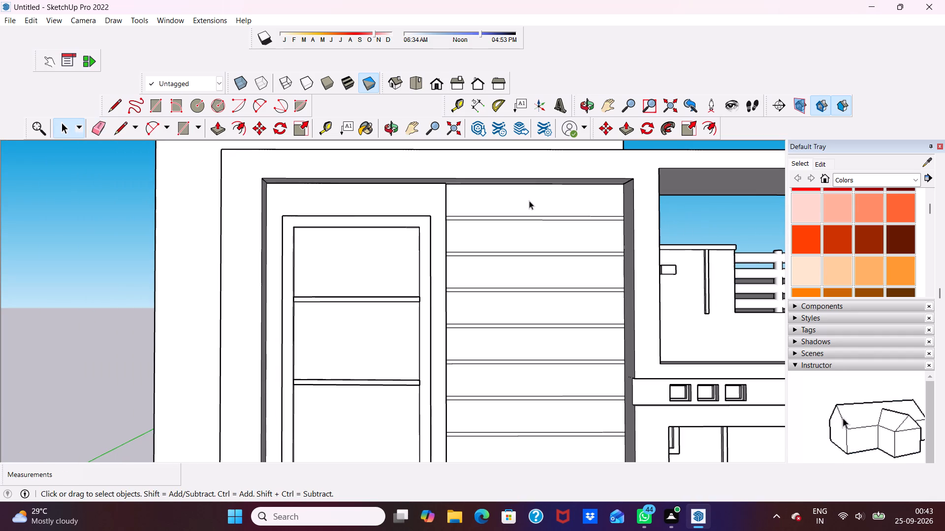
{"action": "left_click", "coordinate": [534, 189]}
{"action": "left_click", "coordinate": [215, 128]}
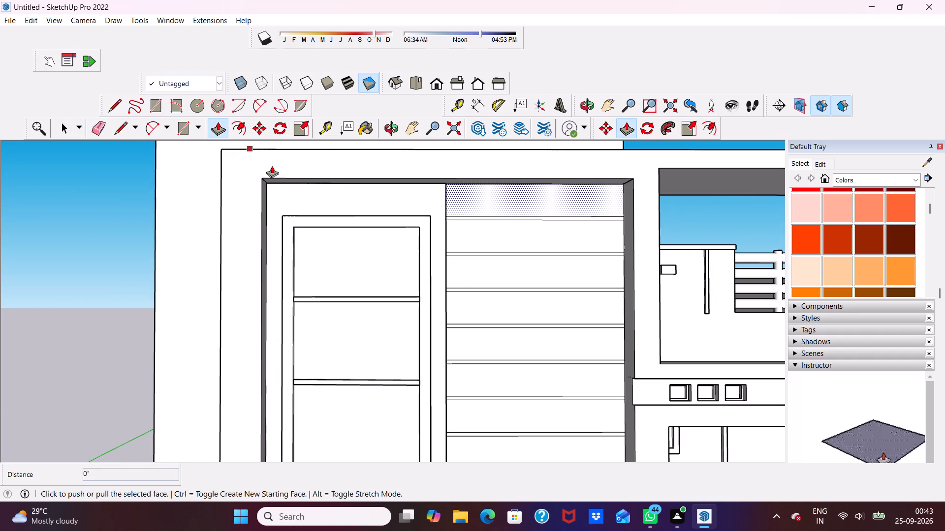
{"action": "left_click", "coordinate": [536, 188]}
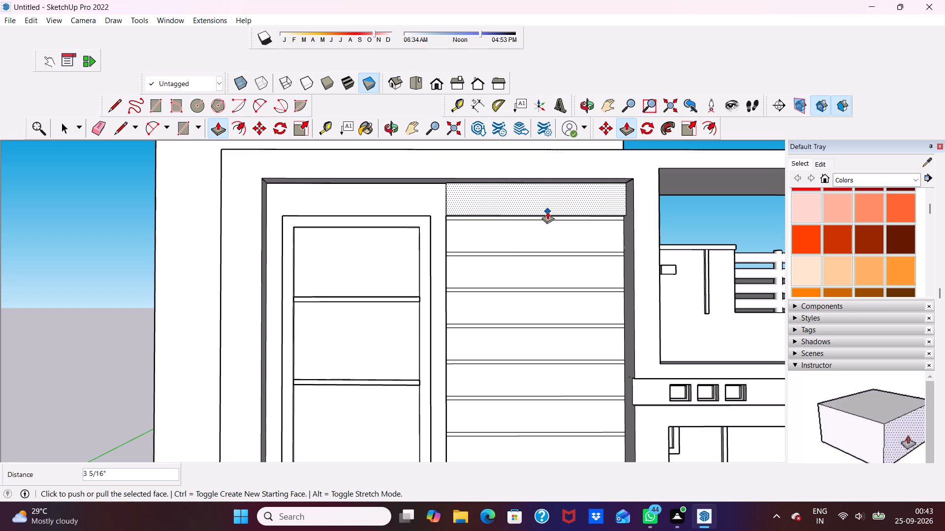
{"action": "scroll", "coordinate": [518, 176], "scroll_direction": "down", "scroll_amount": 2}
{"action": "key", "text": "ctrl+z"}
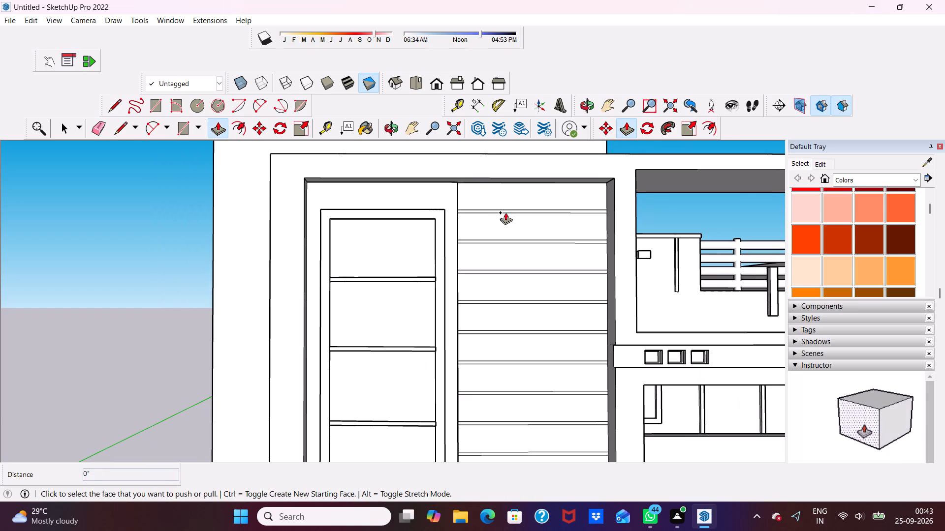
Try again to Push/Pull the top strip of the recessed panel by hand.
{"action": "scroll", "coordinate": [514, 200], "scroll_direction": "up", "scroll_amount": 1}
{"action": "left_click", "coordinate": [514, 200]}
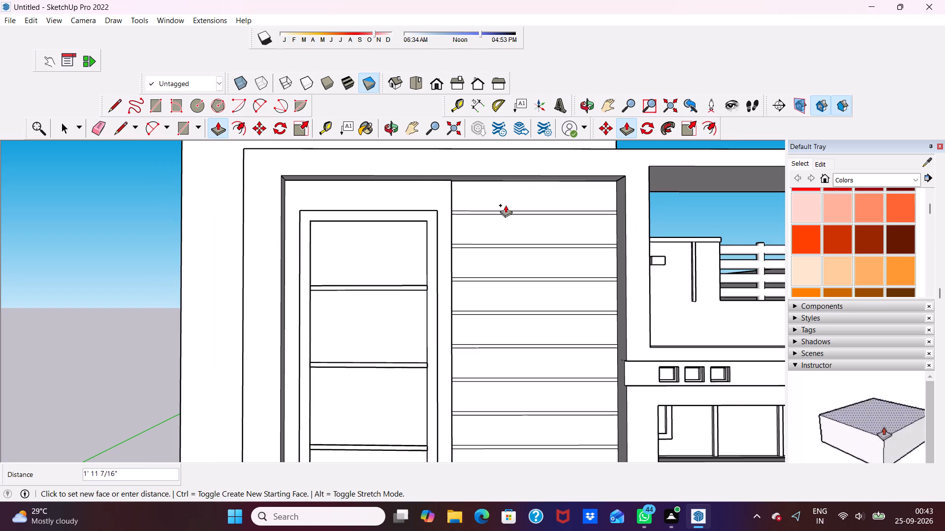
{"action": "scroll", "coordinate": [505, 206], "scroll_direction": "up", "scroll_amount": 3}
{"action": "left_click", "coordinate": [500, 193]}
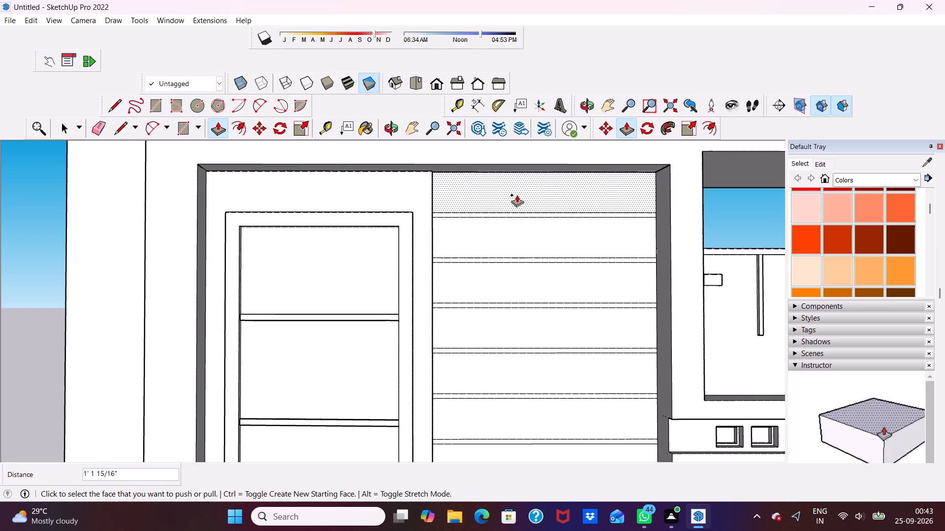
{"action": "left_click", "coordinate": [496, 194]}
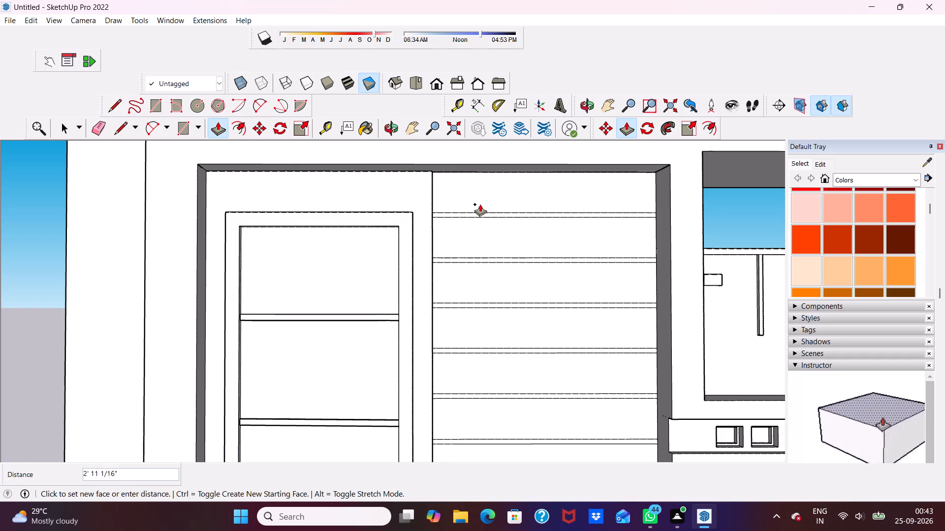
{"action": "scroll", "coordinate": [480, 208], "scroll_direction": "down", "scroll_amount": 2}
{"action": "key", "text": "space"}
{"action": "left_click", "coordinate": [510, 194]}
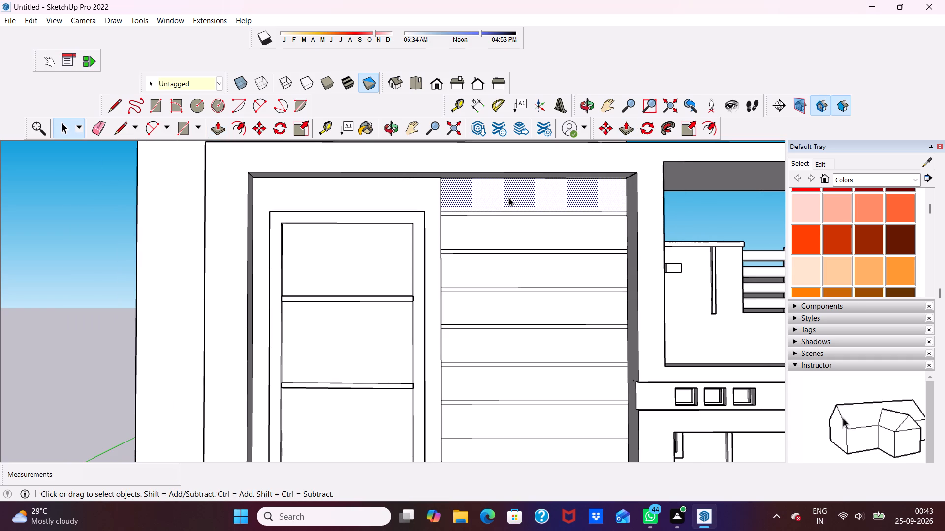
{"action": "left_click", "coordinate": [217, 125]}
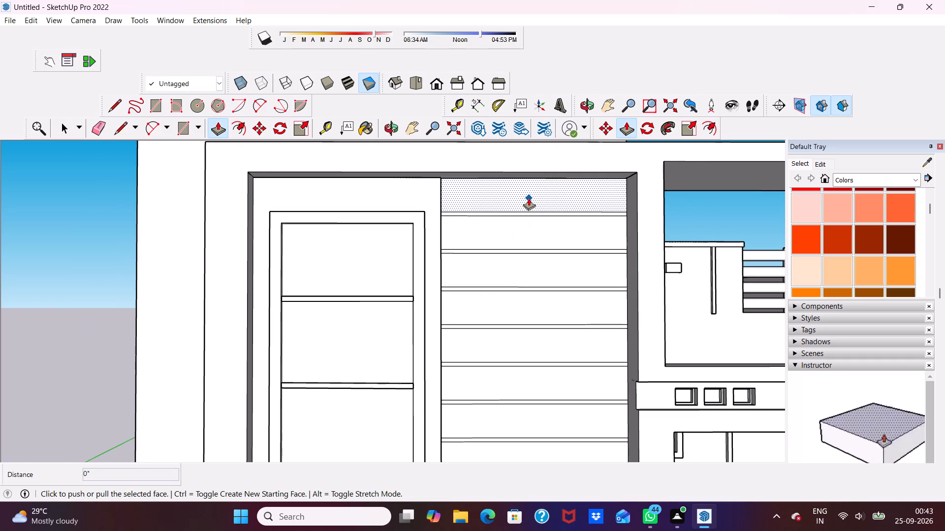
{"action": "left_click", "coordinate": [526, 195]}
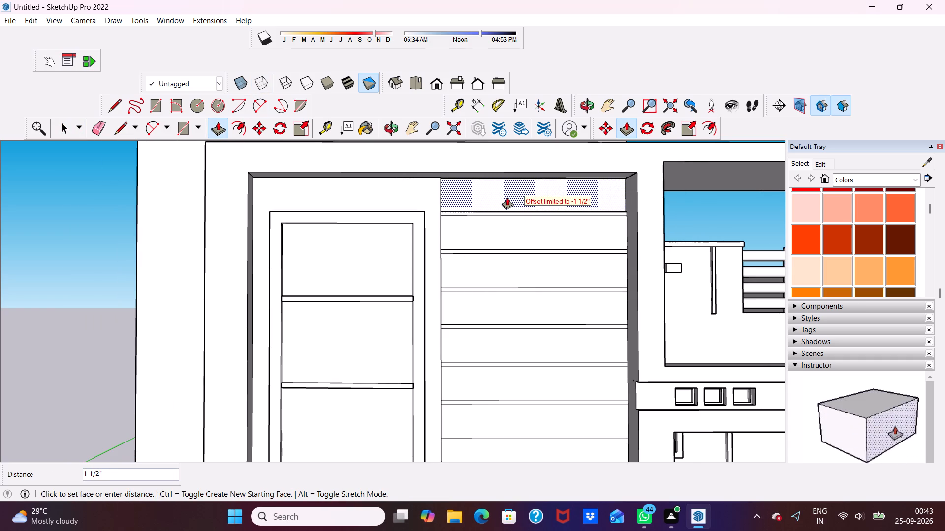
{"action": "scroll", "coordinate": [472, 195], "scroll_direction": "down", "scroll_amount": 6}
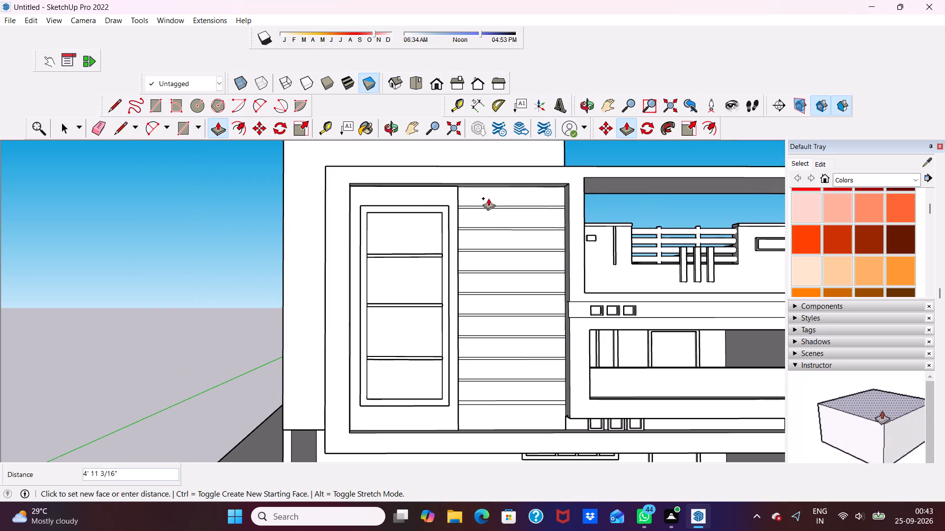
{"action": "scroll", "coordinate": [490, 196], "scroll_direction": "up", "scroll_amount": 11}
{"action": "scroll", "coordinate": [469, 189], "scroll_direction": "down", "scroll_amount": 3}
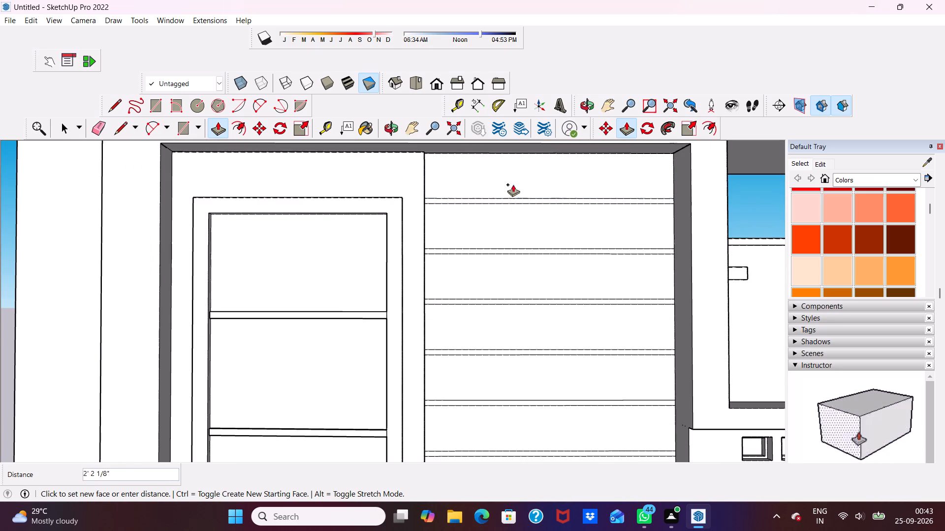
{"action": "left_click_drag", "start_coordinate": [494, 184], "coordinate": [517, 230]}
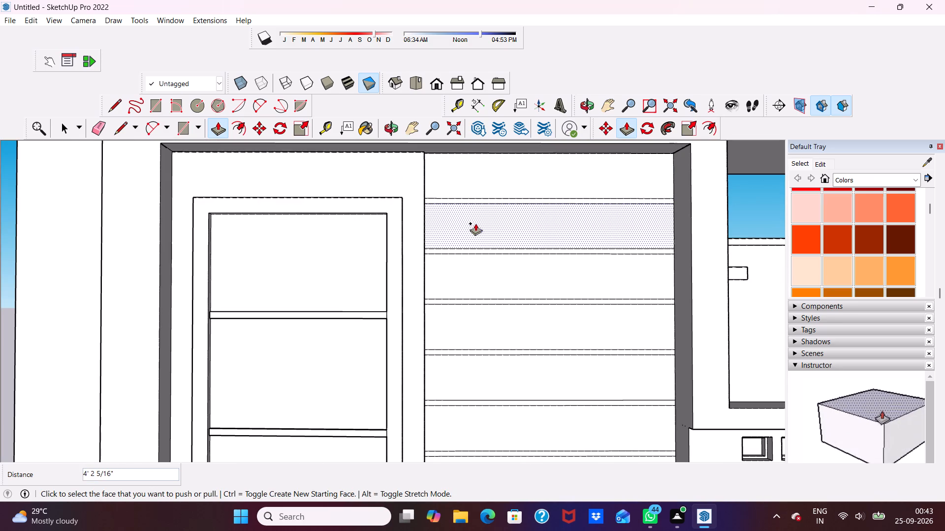
Push/Pull the second strip from the top outward by 3".
{"action": "left_click", "coordinate": [475, 227]}
{"action": "scroll", "coordinate": [435, 243], "scroll_direction": "down", "scroll_amount": 3}
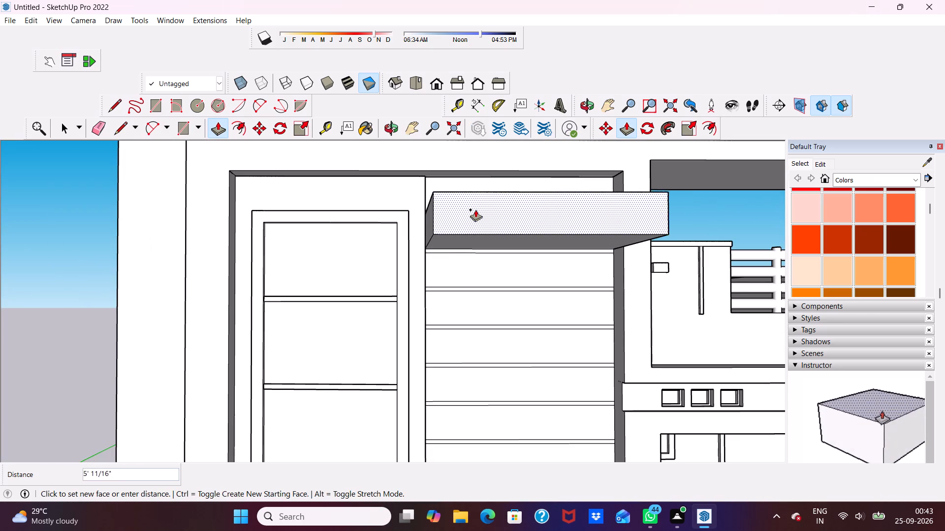
{"action": "key", "text": "3"}
{"action": "key", "text": "shift+quotedbl"}
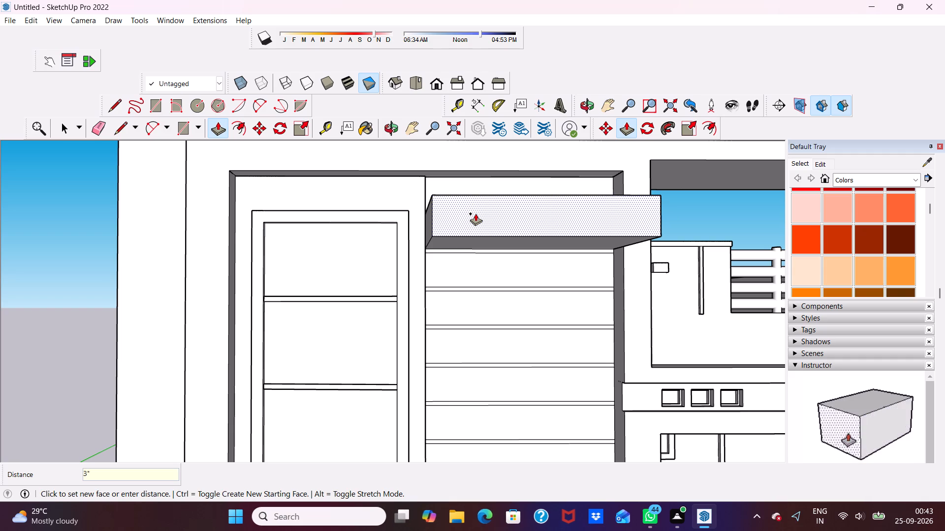
{"action": "key", "text": "Return"}
Push/Pull the top strip of the recessed panel outward by 3".
{"action": "scroll", "coordinate": [444, 195], "scroll_direction": "up", "scroll_amount": 6}
{"action": "middle_click_drag", "start_coordinate": [512, 233], "coordinate": [503, 254]}
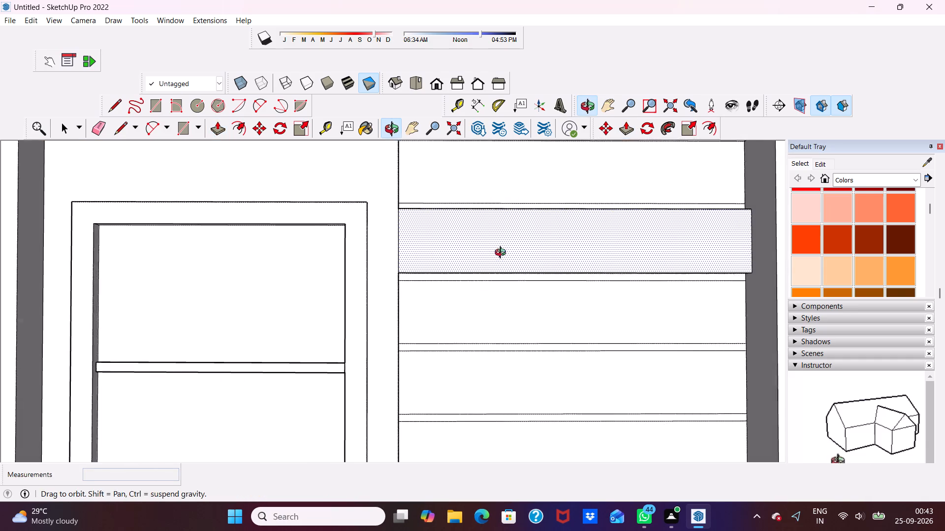
{"action": "middle_click_drag", "start_coordinate": [503, 254], "coordinate": [441, 314]}
{"action": "scroll", "coordinate": [456, 286], "scroll_direction": "up", "scroll_amount": 3}
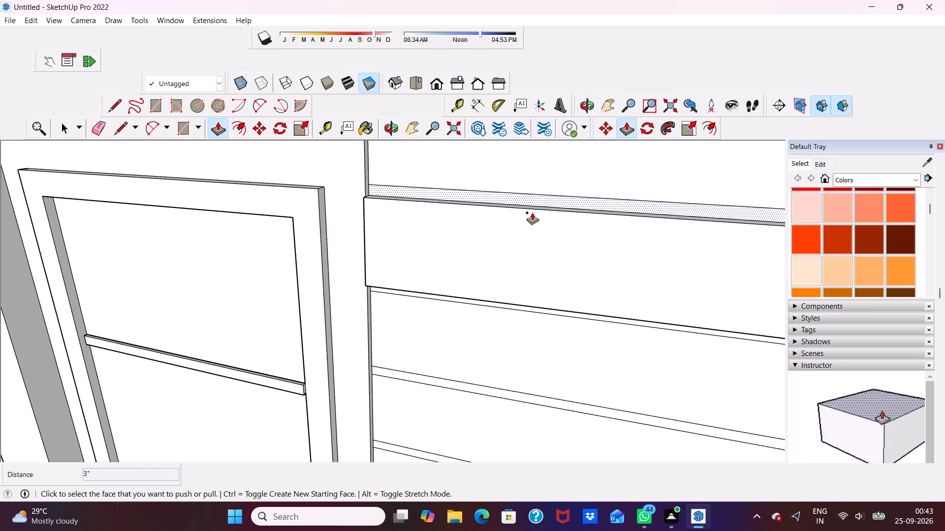
{"action": "left_click", "coordinate": [526, 224]}
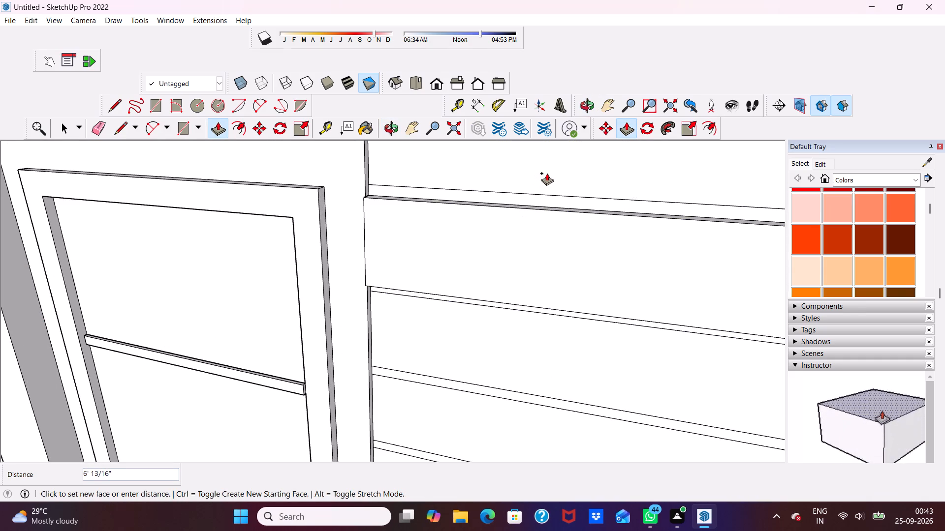
{"action": "left_click", "coordinate": [547, 173]}
{"action": "scroll", "coordinate": [518, 178], "scroll_direction": "down", "scroll_amount": 11}
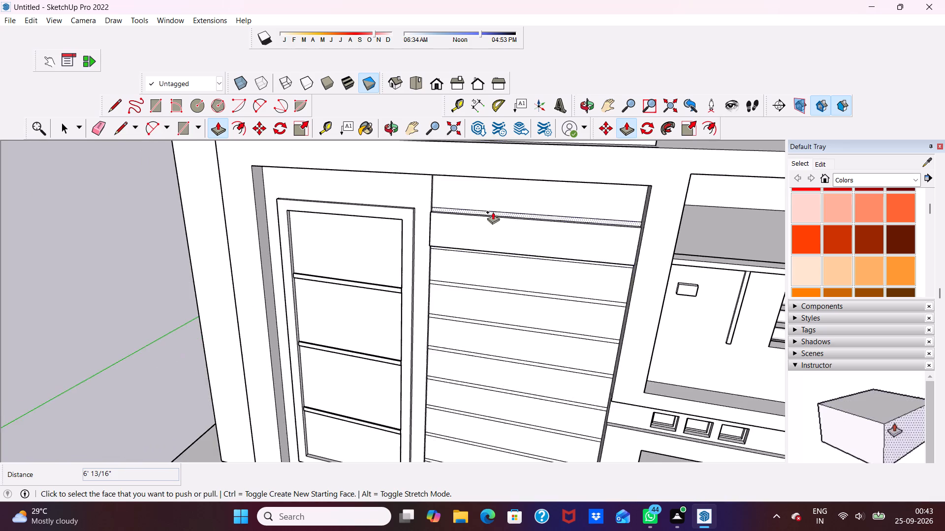
{"action": "scroll", "coordinate": [493, 212], "scroll_direction": "down", "scroll_amount": 3}
{"action": "scroll", "coordinate": [525, 194], "scroll_direction": "up", "scroll_amount": 4}
{"action": "left_click", "coordinate": [522, 200]}
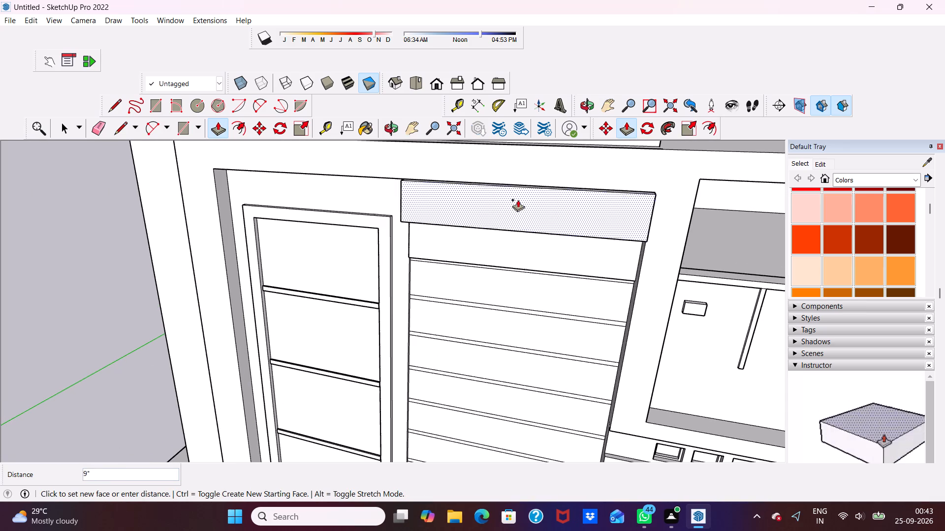
{"action": "scroll", "coordinate": [523, 204], "scroll_direction": "down", "scroll_amount": 4}
{"action": "scroll", "coordinate": [572, 200], "scroll_direction": "down", "scroll_amount": 4}
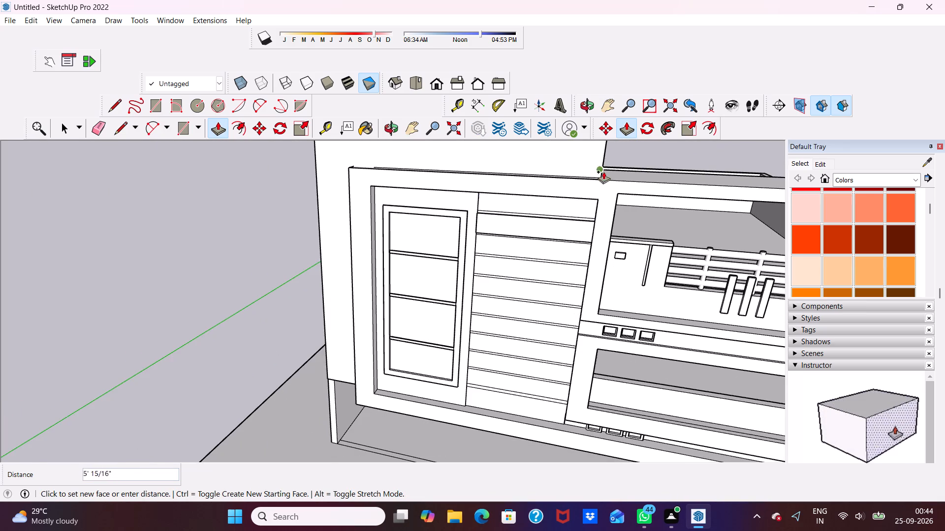
{"action": "scroll", "coordinate": [592, 173], "scroll_direction": "down", "scroll_amount": 4}
{"action": "scroll", "coordinate": [593, 185], "scroll_direction": "up", "scroll_amount": 2}
{"action": "scroll", "coordinate": [576, 188], "scroll_direction": "down", "scroll_amount": 4}
{"action": "type", "text": "3\""}
{"action": "key", "text": "Return"}
Push/Pull the third, fourth and fifth strips from the top outward 3", flush with the raised bands above.
{"action": "scroll", "coordinate": [559, 205], "scroll_direction": "down", "scroll_amount": 1}
{"action": "scroll", "coordinate": [559, 205], "scroll_direction": "up", "scroll_amount": 4}
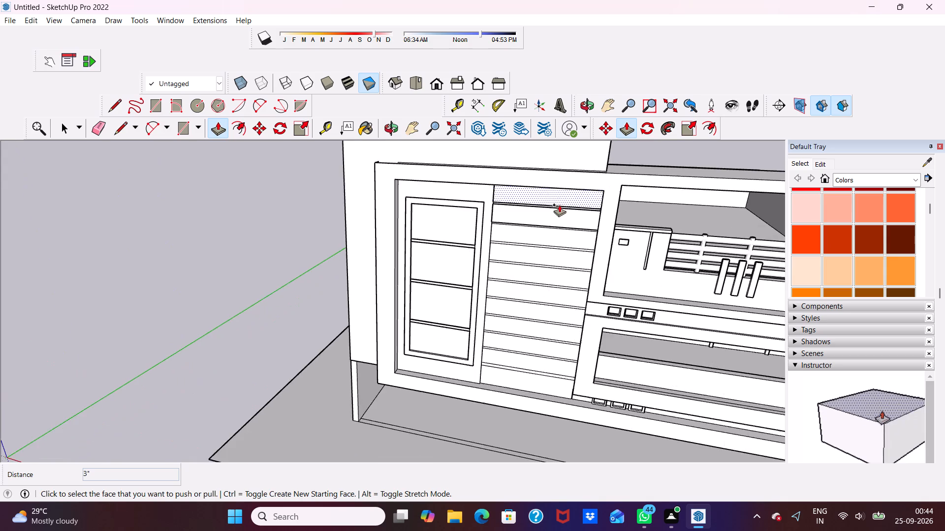
{"action": "scroll", "coordinate": [559, 205], "scroll_direction": "up", "scroll_amount": 4}
{"action": "scroll", "coordinate": [546, 222], "scroll_direction": "down", "scroll_amount": 1}
{"action": "scroll", "coordinate": [546, 222], "scroll_direction": "up", "scroll_amount": 4}
{"action": "left_click", "coordinate": [530, 243]}
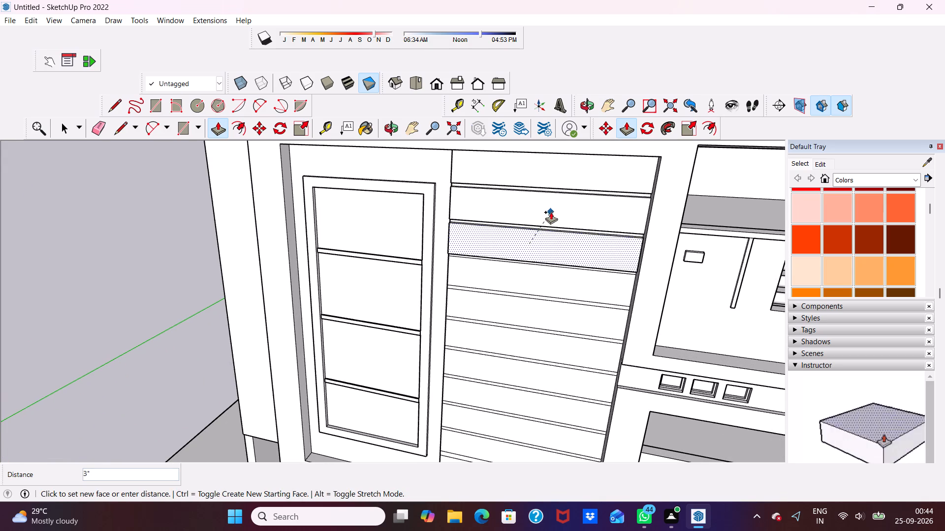
{"action": "left_click", "coordinate": [551, 212]}
{"action": "left_click", "coordinate": [514, 276]}
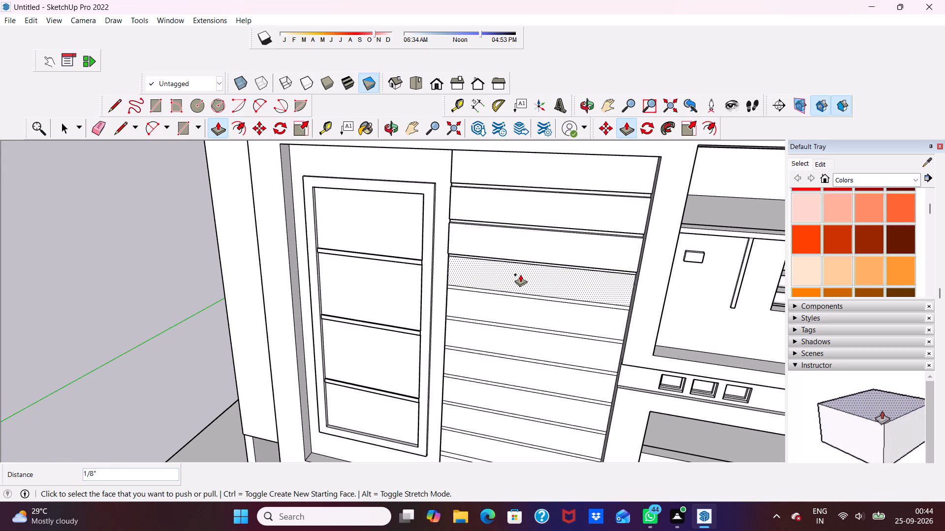
{"action": "left_click", "coordinate": [520, 274]}
{"action": "left_click", "coordinate": [542, 240]}
{"action": "left_click", "coordinate": [505, 301]}
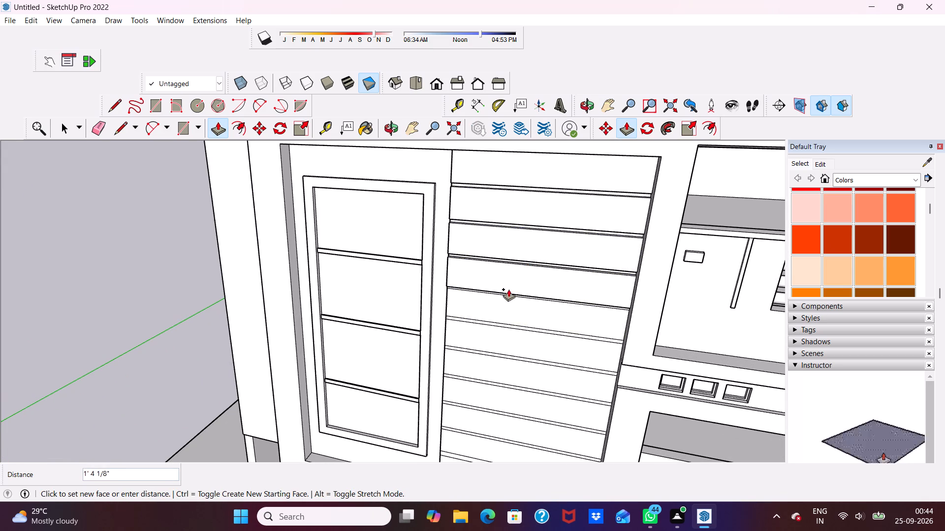
{"action": "left_click", "coordinate": [525, 281]}
Push/Pull the sixth and seventh strips from the top outward, flush with the raised bands above them.
{"action": "scroll", "coordinate": [501, 290], "scroll_direction": "down", "scroll_amount": 4}
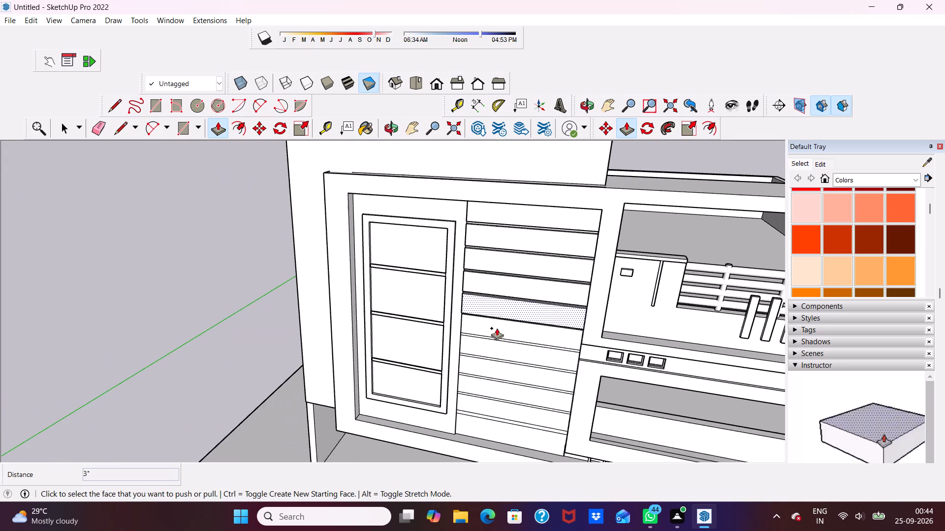
{"action": "scroll", "coordinate": [503, 334], "scroll_direction": "up", "scroll_amount": 8}
{"action": "left_click", "coordinate": [491, 326]}
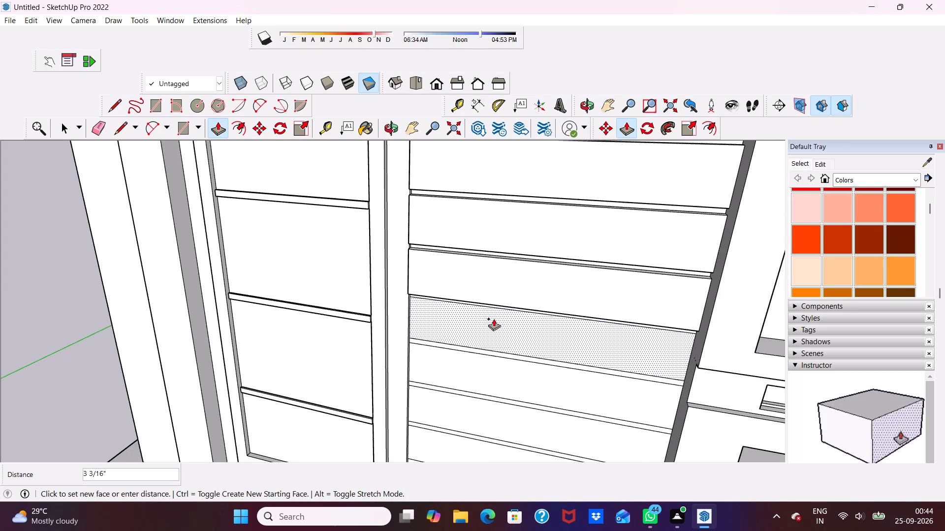
{"action": "left_click", "coordinate": [525, 287]}
{"action": "scroll", "coordinate": [501, 283], "scroll_direction": "down", "scroll_amount": 3}
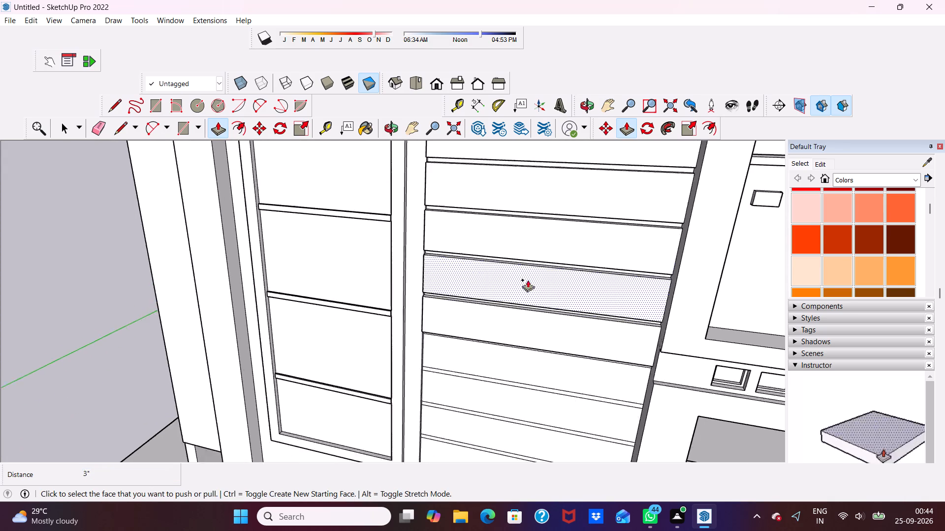
{"action": "scroll", "coordinate": [528, 280], "scroll_direction": "down", "scroll_amount": 3}
{"action": "scroll", "coordinate": [493, 337], "scroll_direction": "up", "scroll_amount": 4}
{"action": "left_click", "coordinate": [490, 343]}
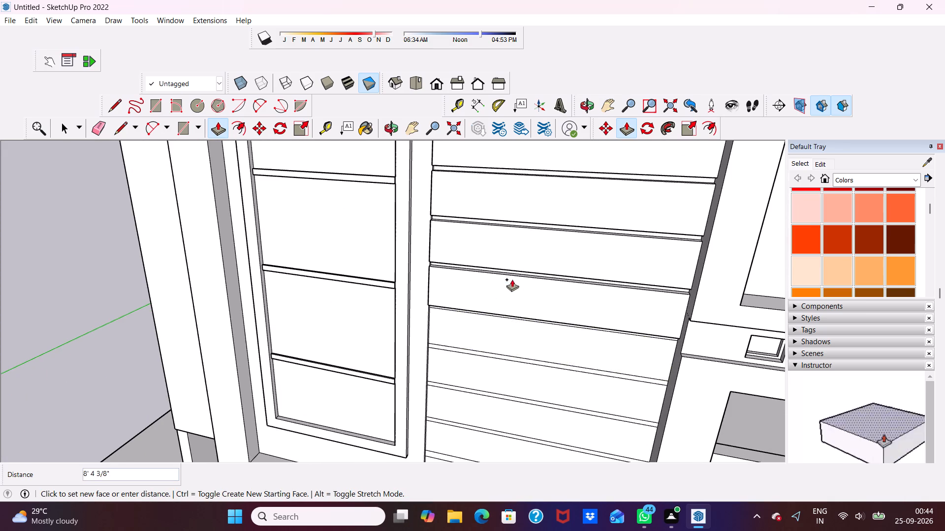
{"action": "left_click", "coordinate": [500, 300]}
Push/Pull the eighth strip from the top outward 3", flush with the raised bands above it.
{"action": "scroll", "coordinate": [451, 314], "scroll_direction": "down", "scroll_amount": 1}
{"action": "middle_click_drag", "start_coordinate": [451, 314], "coordinate": [584, 265]}
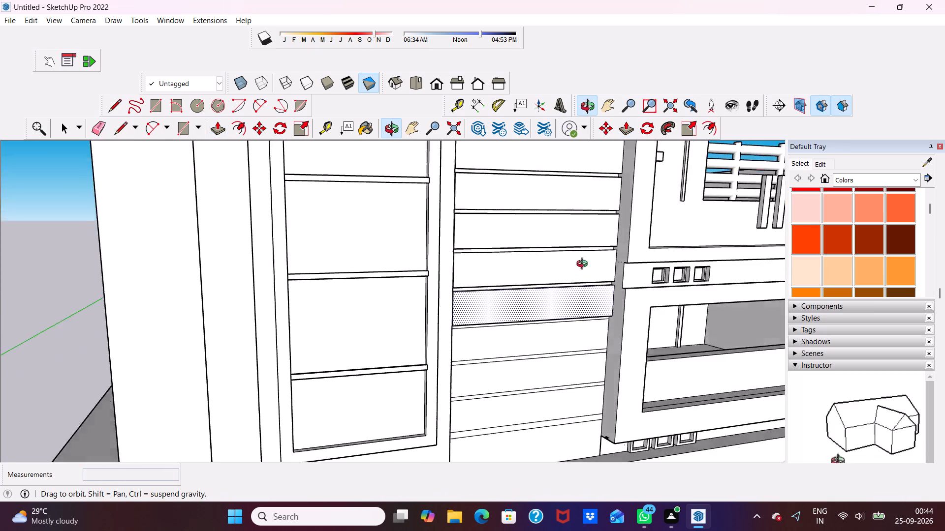
{"action": "middle_click_drag", "start_coordinate": [584, 265], "coordinate": [530, 98]}
{"action": "scroll", "coordinate": [474, 318], "scroll_direction": "up", "scroll_amount": 3}
{"action": "left_click", "coordinate": [474, 319]}
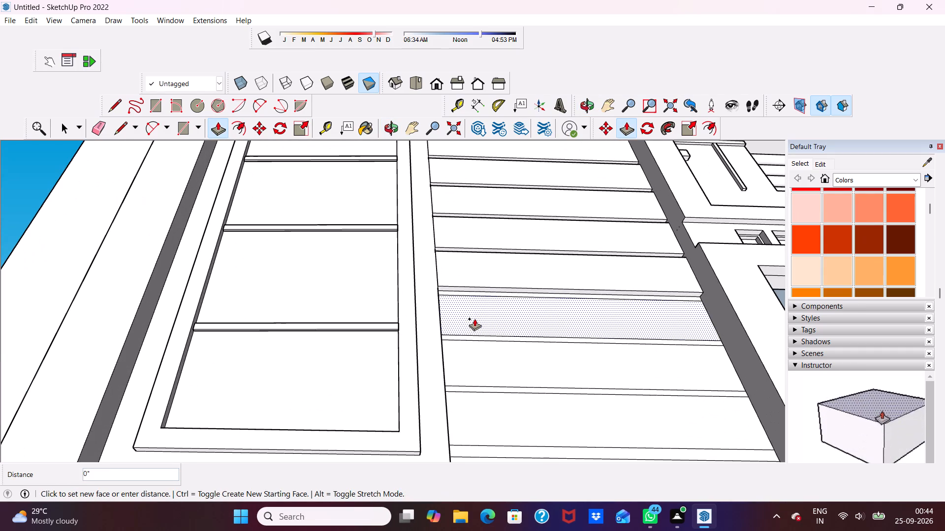
{"action": "scroll", "coordinate": [474, 271], "scroll_direction": "down", "scroll_amount": 3}
{"action": "scroll", "coordinate": [430, 233], "scroll_direction": "down", "scroll_amount": 4}
{"action": "scroll", "coordinate": [420, 283], "scroll_direction": "down", "scroll_amount": 2}
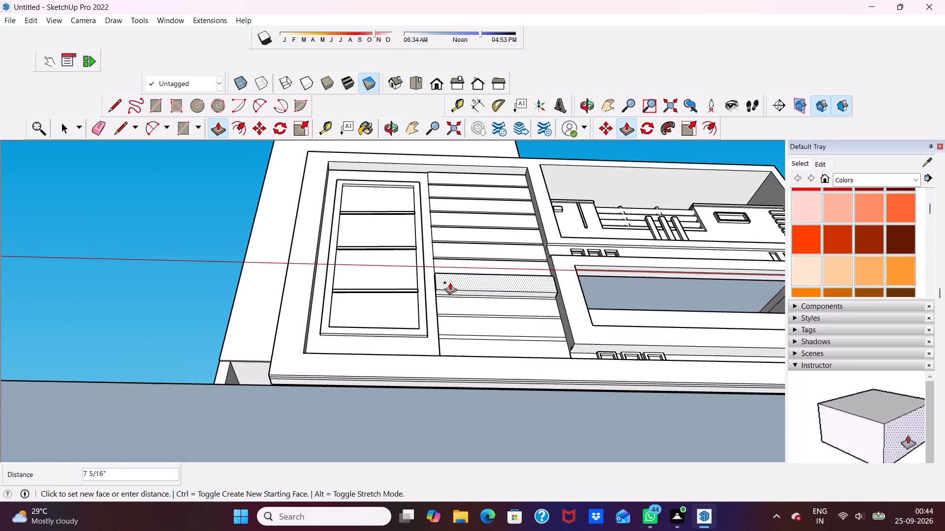
{"action": "scroll", "coordinate": [449, 260], "scroll_direction": "down", "scroll_amount": 4}
{"action": "middle_click_drag", "start_coordinate": [481, 289], "coordinate": [435, 379]}
{"action": "scroll", "coordinate": [494, 281], "scroll_direction": "up", "scroll_amount": 5}
{"action": "scroll", "coordinate": [474, 281], "scroll_direction": "down", "scroll_amount": 5}
{"action": "scroll", "coordinate": [469, 289], "scroll_direction": "up", "scroll_amount": 3}
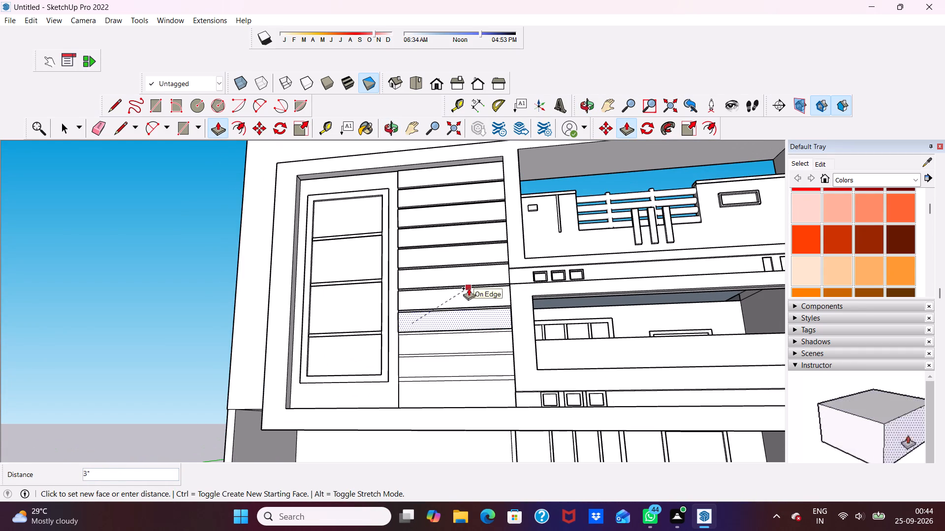
{"action": "left_click", "coordinate": [469, 288]}
Push/Pull the last three strips at the bottom of the recessed panel outward 3", flush with the bands above.
{"action": "left_click", "coordinate": [436, 344]}
{"action": "scroll", "coordinate": [463, 304], "scroll_direction": "up", "scroll_amount": 1}
{"action": "scroll", "coordinate": [436, 327], "scroll_direction": "down", "scroll_amount": 4}
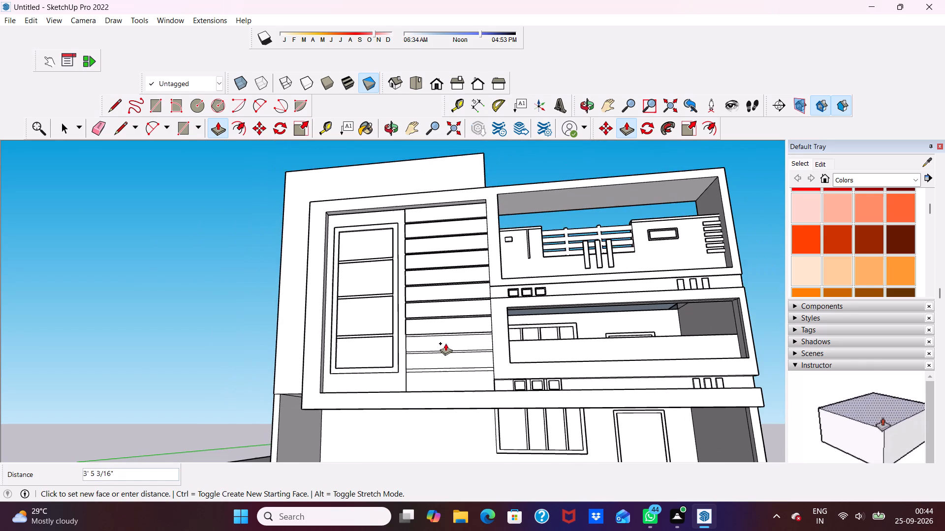
{"action": "left_click", "coordinate": [466, 315]}
{"action": "left_click", "coordinate": [445, 356]}
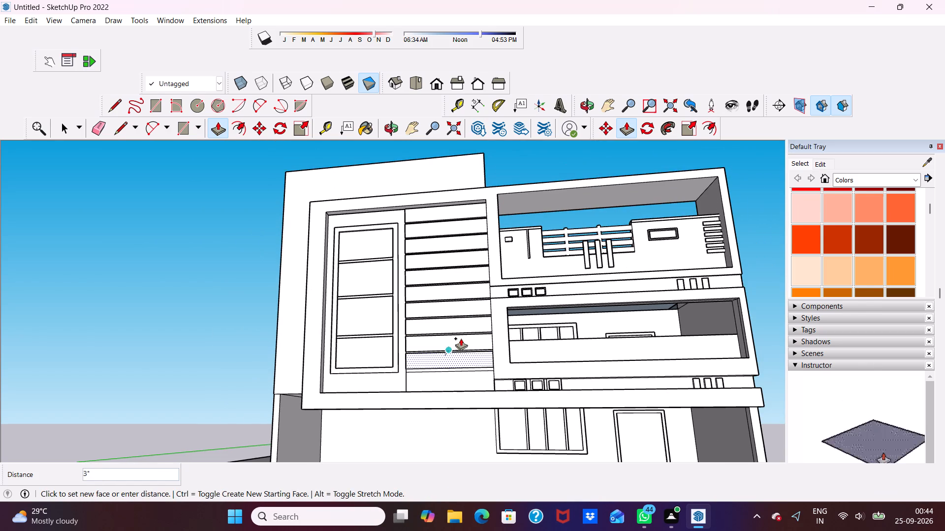
{"action": "left_click", "coordinate": [463, 336]}
{"action": "left_click", "coordinate": [441, 376]}
{"action": "left_click", "coordinate": [450, 359]}
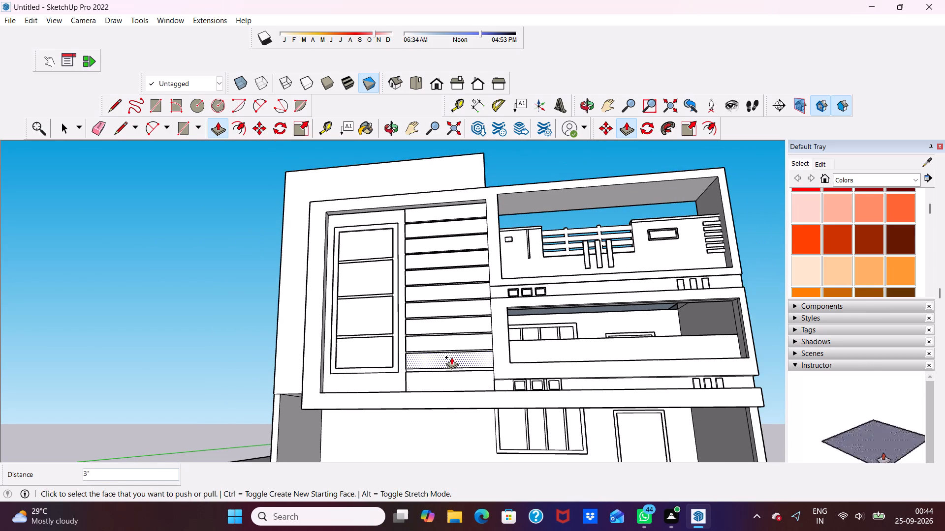
Examine the raised bands and the whole front elevation from several angles and distances.
{"action": "middle_click_drag", "start_coordinate": [451, 356], "coordinate": [629, 384]}
{"action": "middle_click_drag", "start_coordinate": [427, 375], "coordinate": [463, 370]}
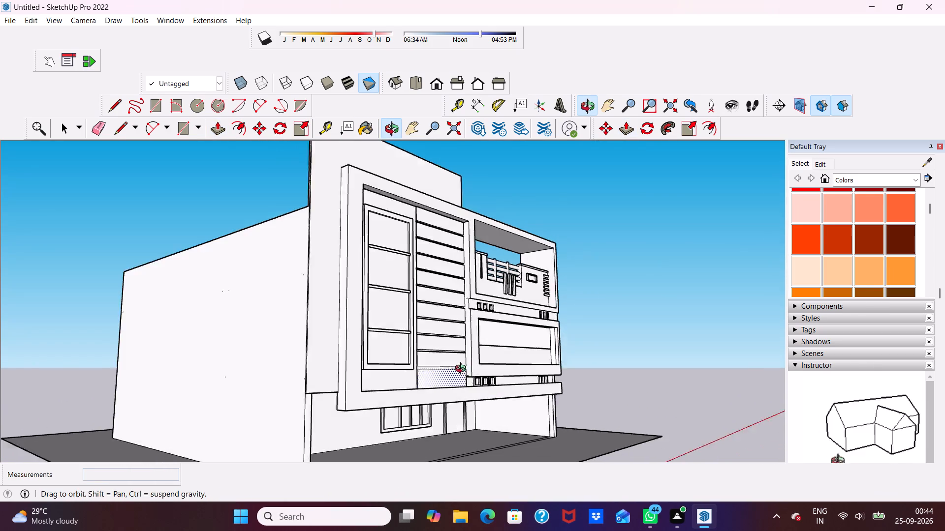
{"action": "middle_click_drag", "start_coordinate": [463, 370], "coordinate": [494, 376]}
{"action": "scroll", "coordinate": [494, 376], "scroll_direction": "up", "scroll_amount": 12}
{"action": "key", "text": "space"}
{"action": "scroll", "coordinate": [440, 344], "scroll_direction": "down", "scroll_amount": 1}
{"action": "middle_click_drag", "start_coordinate": [440, 344], "coordinate": [322, 361]}
{"action": "scroll", "coordinate": [323, 355], "scroll_direction": "up", "scroll_amount": 1}
{"action": "scroll", "coordinate": [321, 337], "scroll_direction": "down", "scroll_amount": 5}
{"action": "middle_click_drag", "start_coordinate": [353, 338], "coordinate": [256, 352]}
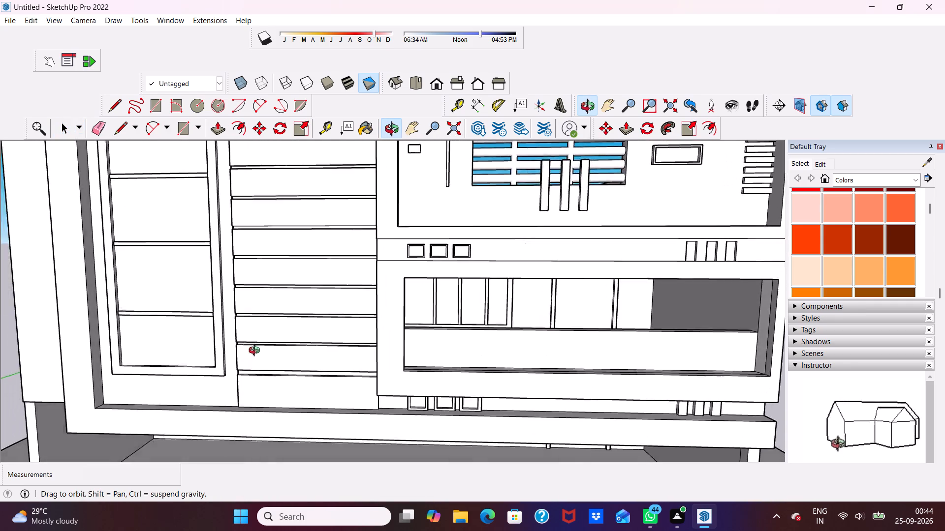
{"action": "middle_click_drag", "start_coordinate": [256, 352], "coordinate": [286, 321]}
{"action": "scroll", "coordinate": [289, 313], "scroll_direction": "up", "scroll_amount": 1}
{"action": "scroll", "coordinate": [287, 301], "scroll_direction": "down", "scroll_amount": 11}
{"action": "scroll", "coordinate": [341, 285], "scroll_direction": "up", "scroll_amount": 5}
{"action": "scroll", "coordinate": [341, 285], "scroll_direction": "down", "scroll_amount": 3}
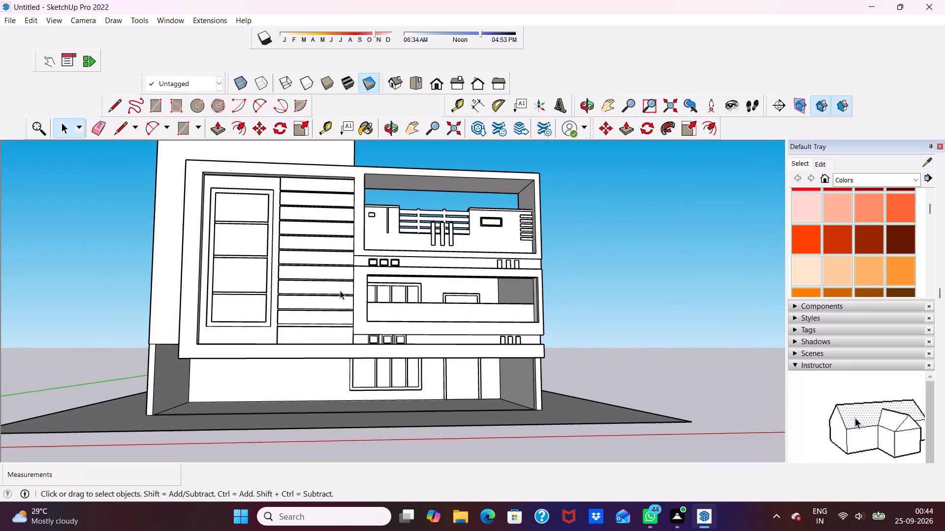
{"action": "scroll", "coordinate": [338, 292], "scroll_direction": "up", "scroll_amount": 3}
{"action": "scroll", "coordinate": [329, 294], "scroll_direction": "down", "scroll_amount": 2}
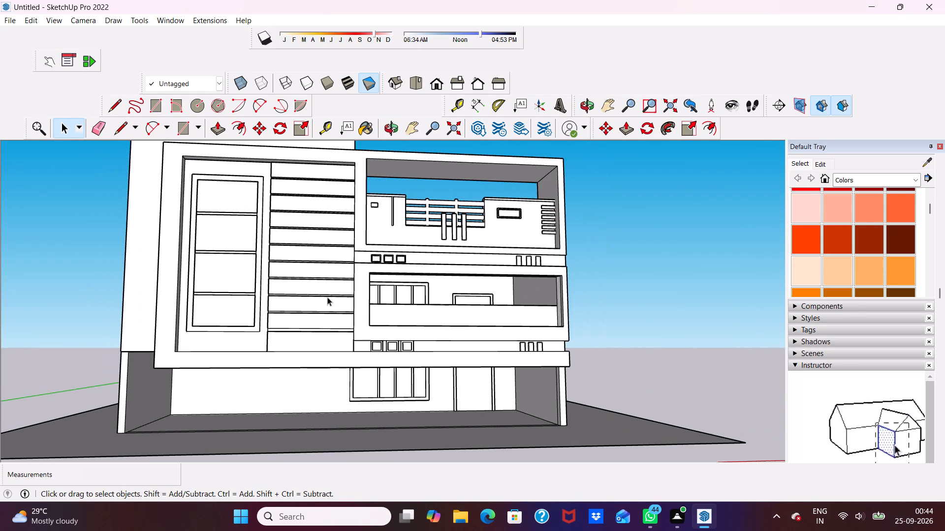
{"action": "middle_click_drag", "start_coordinate": [327, 297], "coordinate": [297, 342]}
{"action": "scroll", "coordinate": [335, 231], "scroll_direction": "up", "scroll_amount": 3}
{"action": "scroll", "coordinate": [227, 130], "scroll_direction": "up", "scroll_amount": 1}
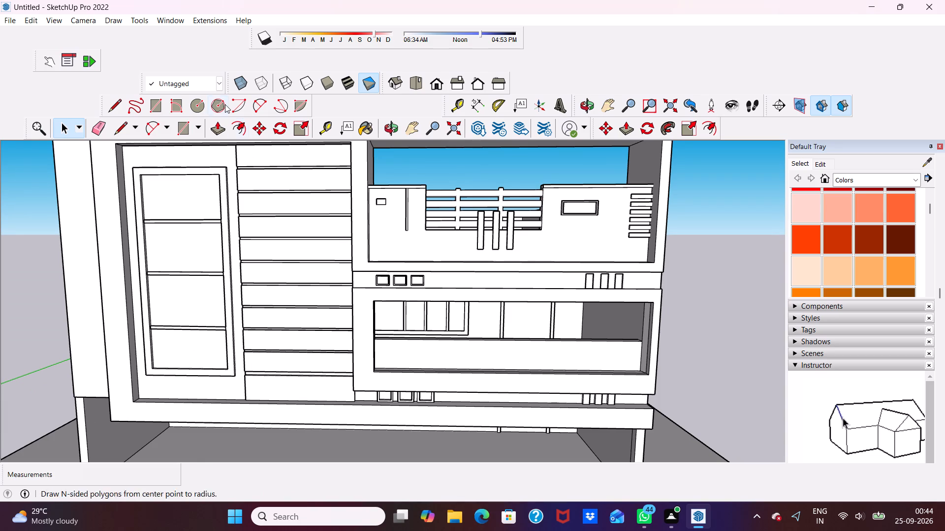
Draw an upright rectangle about 3' tall and 1' wide across the fourth band, overlapping the third and fifth bands.
{"action": "left_click", "coordinate": [157, 106]}
{"action": "scroll", "coordinate": [260, 138], "scroll_direction": "down", "scroll_amount": 2}
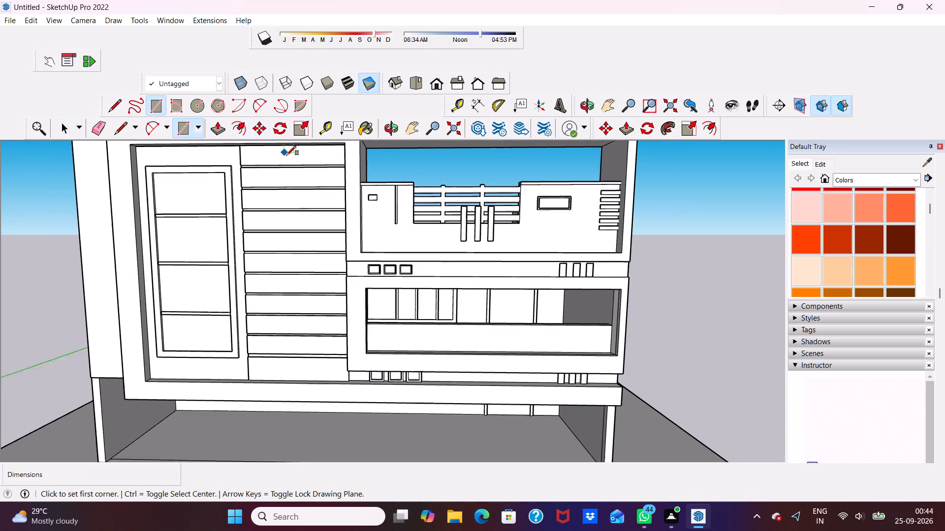
{"action": "scroll", "coordinate": [286, 155], "scroll_direction": "down", "scroll_amount": 1}
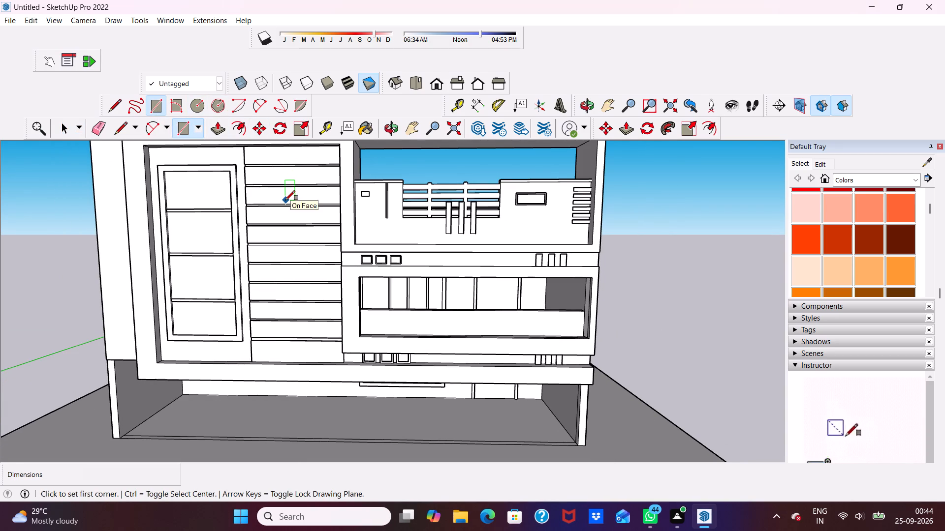
{"action": "left_click", "coordinate": [285, 200]}
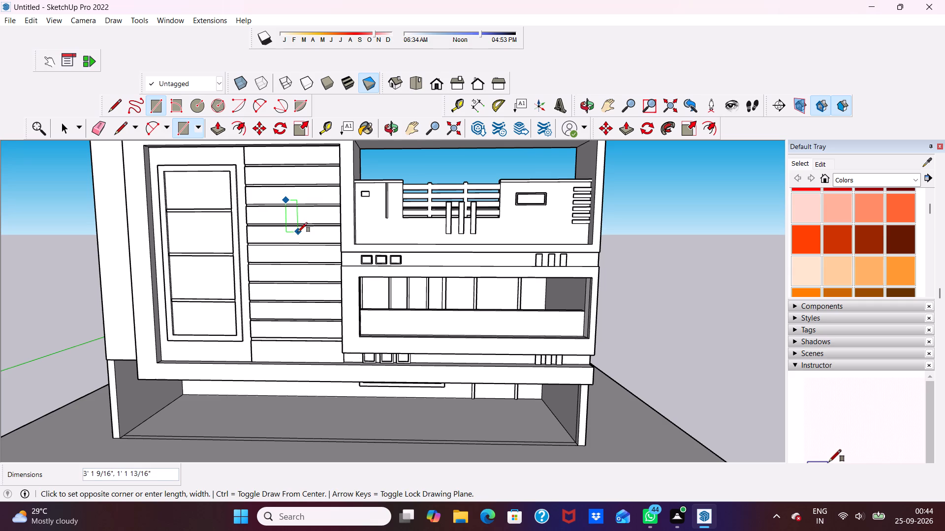
{"action": "left_click", "coordinate": [295, 233]}
Push/Pull the part of the small rectangle that lies on the fourth band outward by 3".
{"action": "key", "text": "space"}
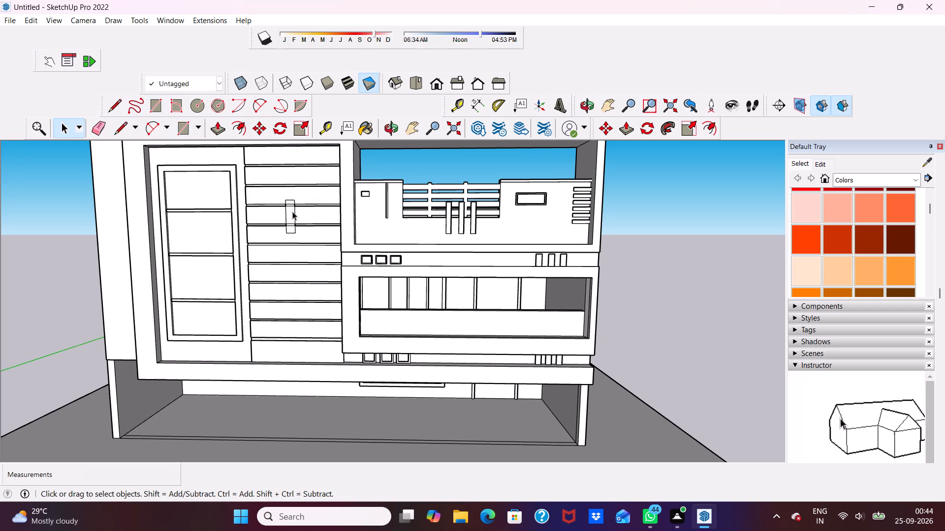
{"action": "left_click", "coordinate": [289, 213]}
{"action": "scroll", "coordinate": [222, 138], "scroll_direction": "up", "scroll_amount": 2}
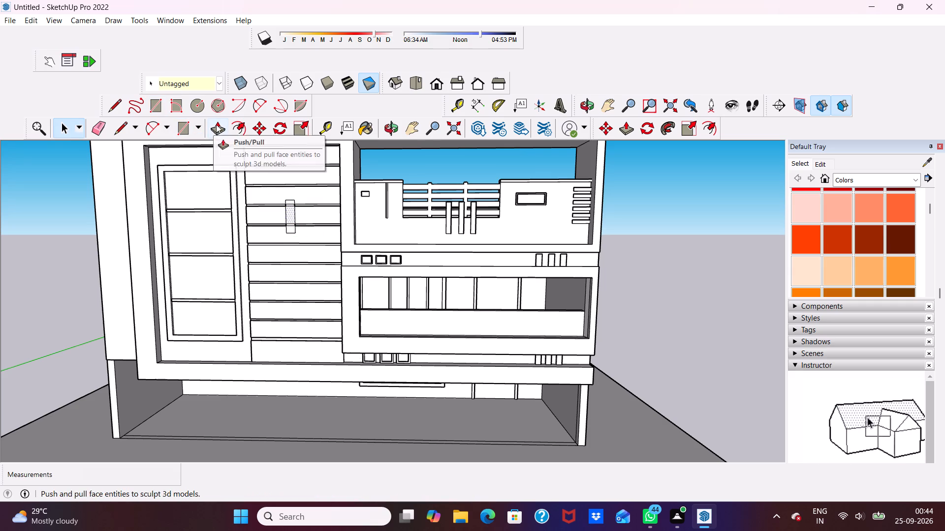
{"action": "left_click", "coordinate": [216, 124]}
{"action": "left_click", "coordinate": [292, 209]}
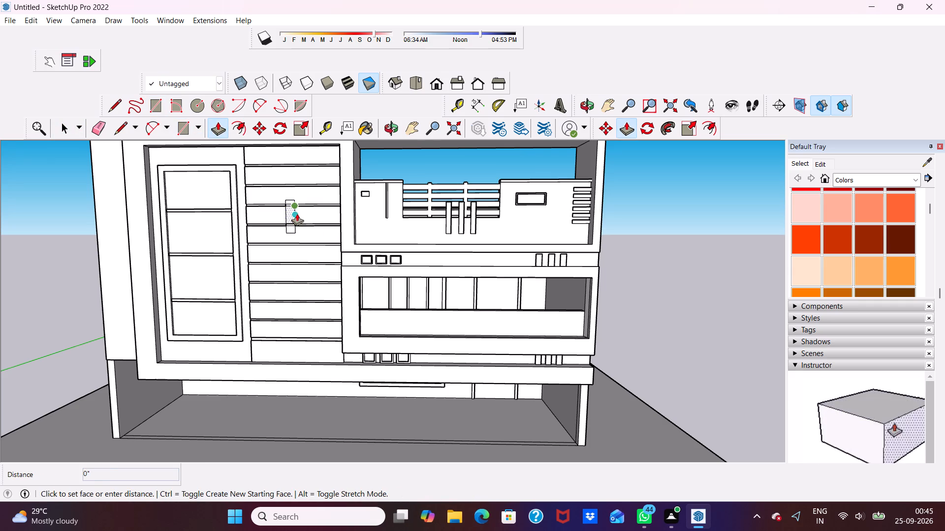
{"action": "scroll", "coordinate": [282, 208], "scroll_direction": "up", "scroll_amount": 3}
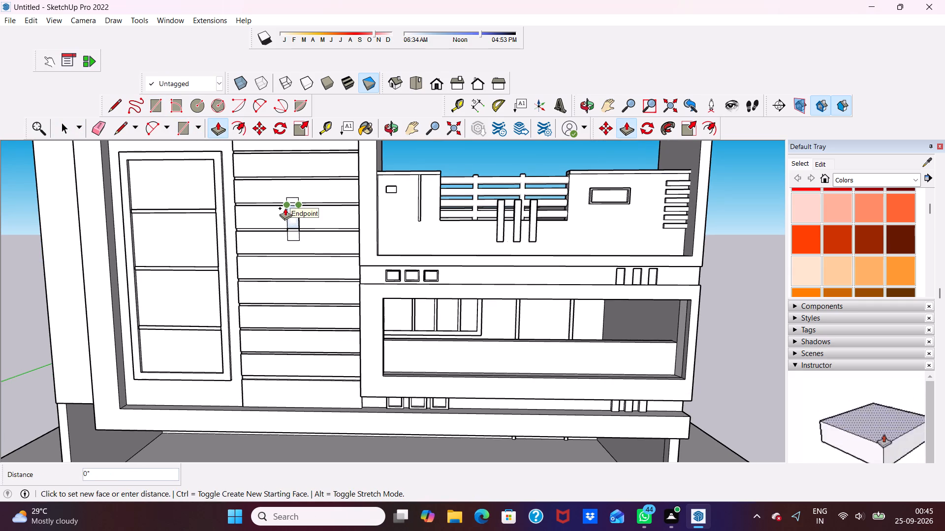
{"action": "scroll", "coordinate": [337, 230], "scroll_direction": "down", "scroll_amount": 1}
{"action": "scroll", "coordinate": [287, 207], "scroll_direction": "up", "scroll_amount": 2}
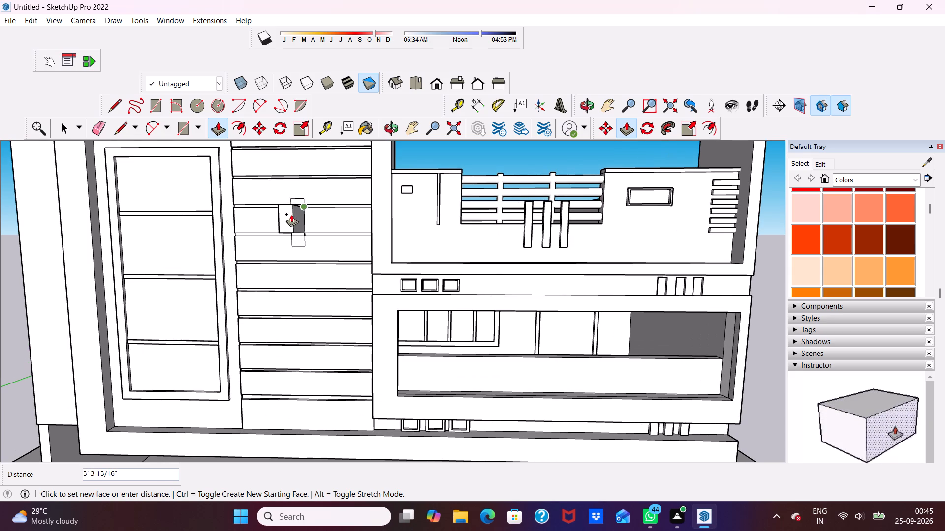
{"action": "type", "text": "3\""}
{"action": "key", "text": "Return"}
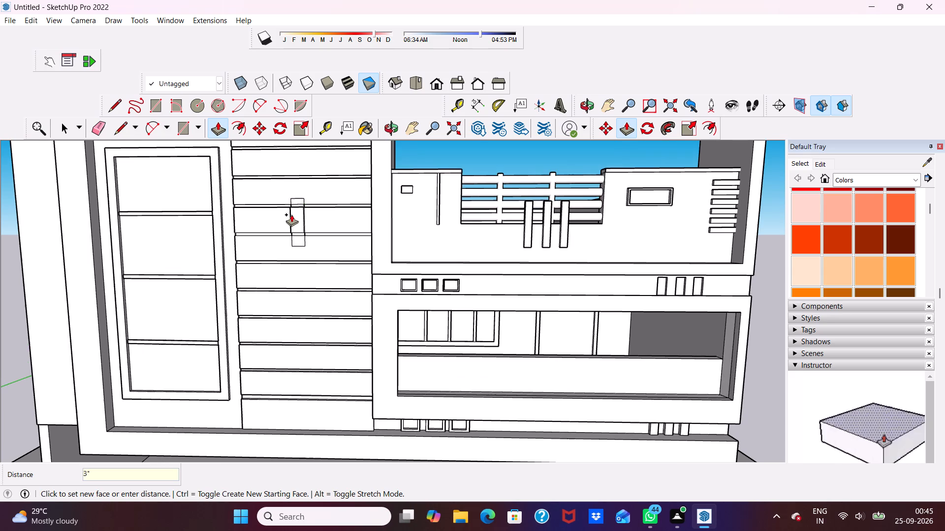
Push/Pull the top face of the raised block on the fourth band up to the upper edge of its rectangle outline.
{"action": "scroll", "coordinate": [304, 199], "scroll_direction": "up", "scroll_amount": 5}
{"action": "middle_click_drag", "start_coordinate": [300, 203], "coordinate": [279, 263]}
{"action": "scroll", "coordinate": [279, 271], "scroll_direction": "up", "scroll_amount": 4}
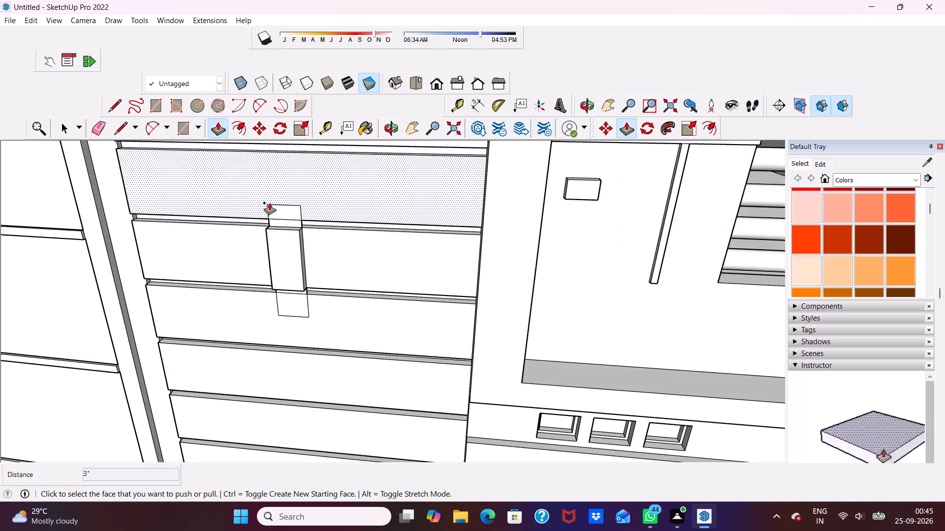
{"action": "scroll", "coordinate": [265, 214], "scroll_direction": "up", "scroll_amount": 1}
{"action": "scroll", "coordinate": [264, 215], "scroll_direction": "down", "scroll_amount": 3}
{"action": "scroll", "coordinate": [264, 218], "scroll_direction": "up", "scroll_amount": 12}
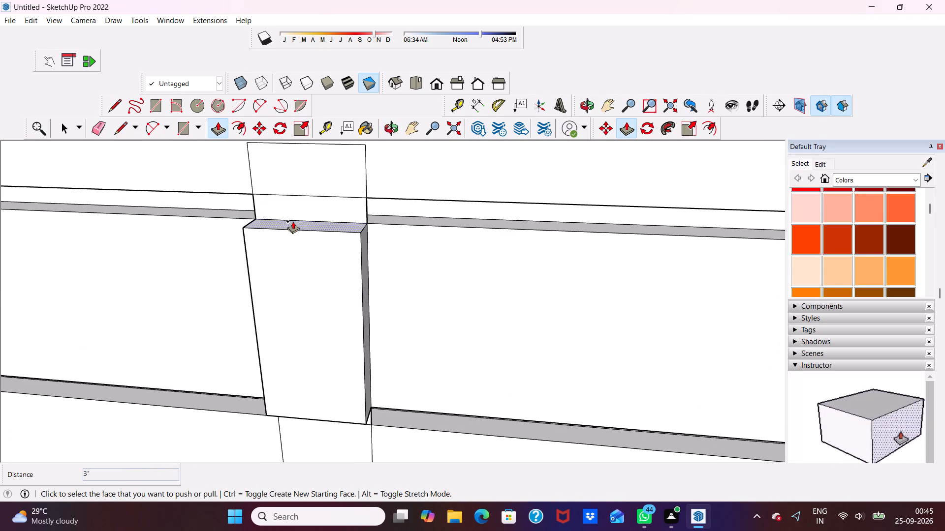
{"action": "left_click_drag", "start_coordinate": [293, 221], "coordinate": [317, 150]}
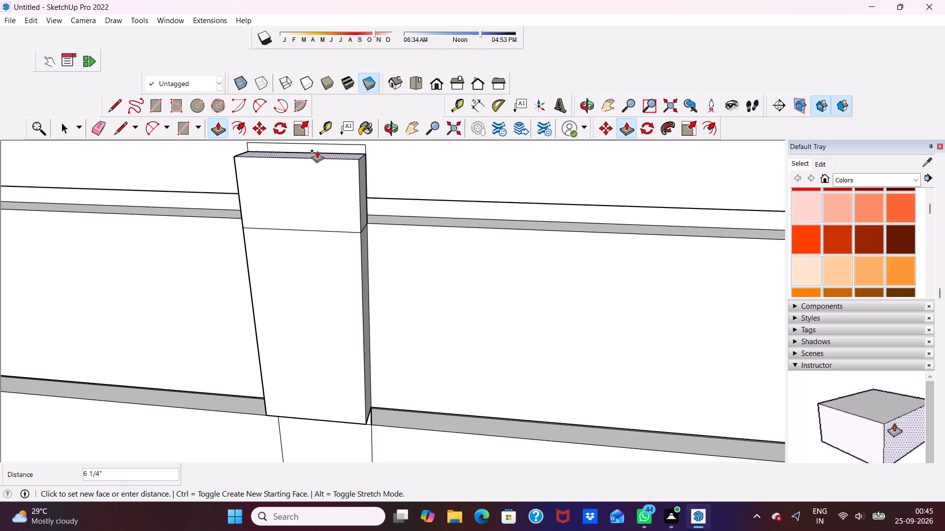
{"action": "left_click_drag", "start_coordinate": [317, 150], "coordinate": [319, 143]}
Push/Pull the block's underside down in stages to the lower edge of the rectangle outline on the fifth band.
{"action": "scroll", "coordinate": [311, 158], "scroll_direction": "down", "scroll_amount": 5}
{"action": "middle_click_drag", "start_coordinate": [309, 255], "coordinate": [346, 195]}
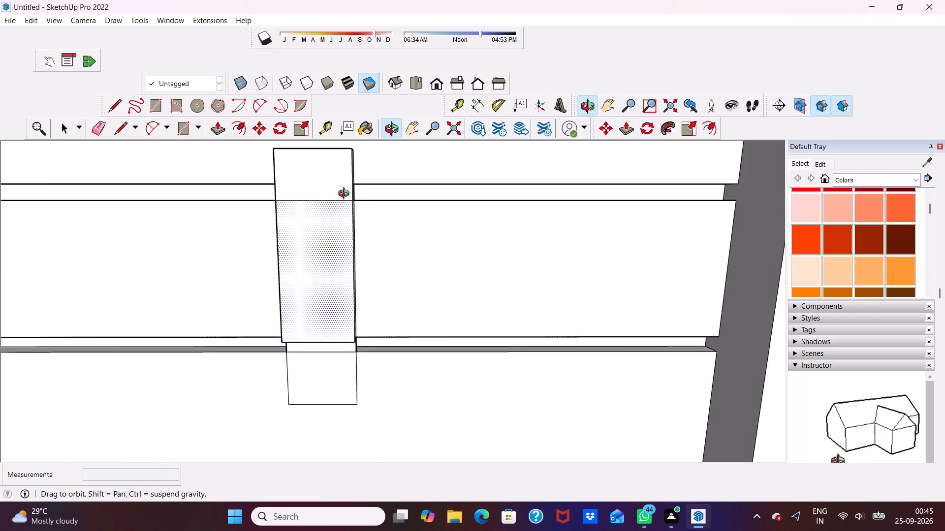
{"action": "middle_click_drag", "start_coordinate": [346, 195], "coordinate": [385, 95]}
{"action": "scroll", "coordinate": [244, 323], "scroll_direction": "up", "scroll_amount": 4}
{"action": "left_click_drag", "start_coordinate": [380, 317], "coordinate": [373, 344]}
{"action": "scroll", "coordinate": [372, 325], "scroll_direction": "up", "scroll_amount": 5}
{"action": "left_click_drag", "start_coordinate": [377, 317], "coordinate": [372, 418]}
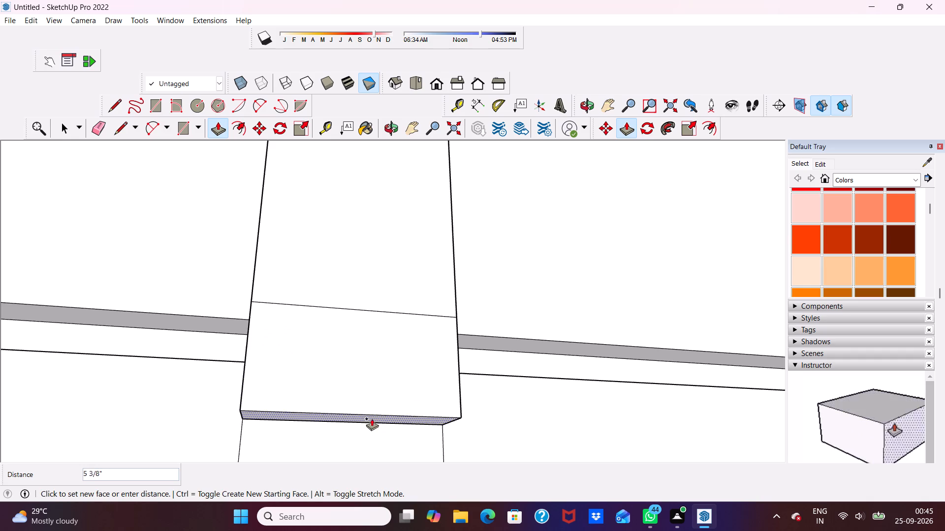
{"action": "left_click_drag", "start_coordinate": [372, 418], "coordinate": [373, 427]}
{"action": "scroll", "coordinate": [384, 380], "scroll_direction": "down", "scroll_amount": 6}
{"action": "scroll", "coordinate": [330, 391], "scroll_direction": "up", "scroll_amount": 4}
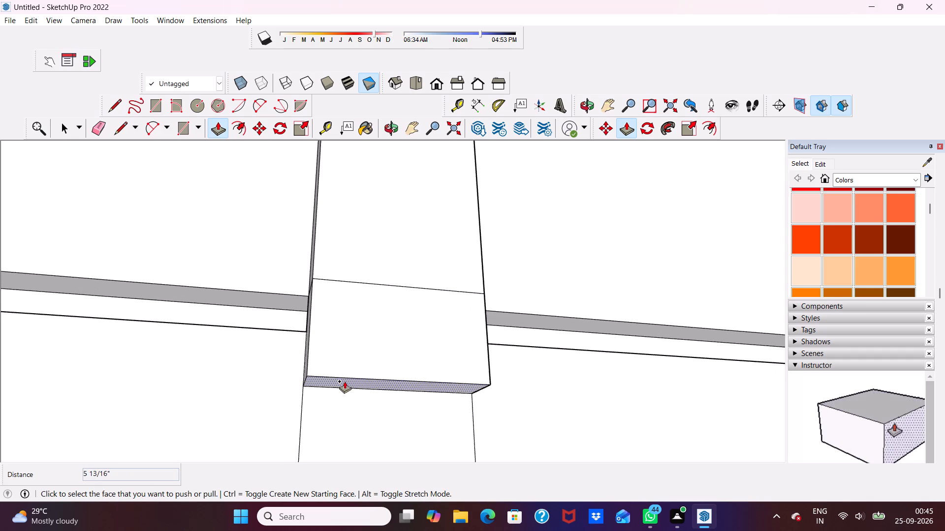
{"action": "left_click_drag", "start_coordinate": [345, 380], "coordinate": [337, 429]}
{"action": "scroll", "coordinate": [351, 411], "scroll_direction": "down", "scroll_amount": 9}
{"action": "scroll", "coordinate": [361, 423], "scroll_direction": "up", "scroll_amount": 4}
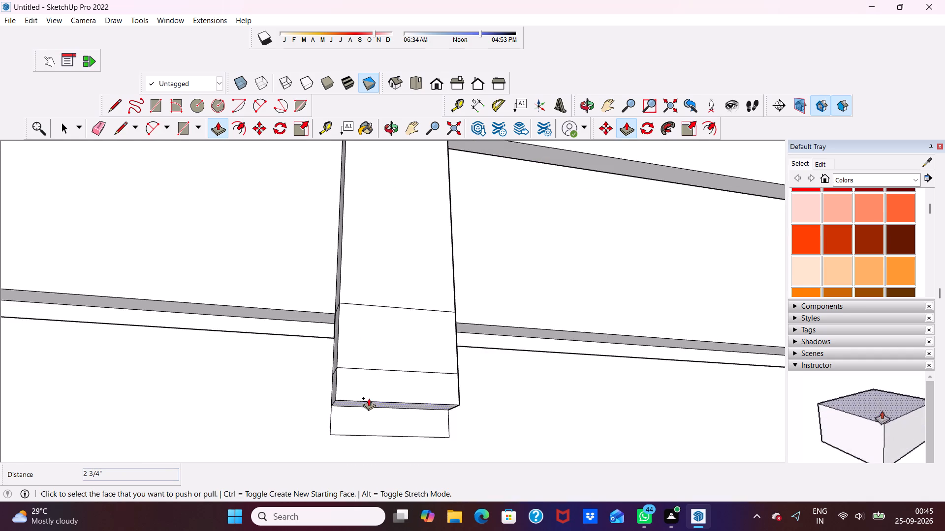
{"action": "scroll", "coordinate": [369, 398], "scroll_direction": "up", "scroll_amount": 9}
{"action": "scroll", "coordinate": [366, 407], "scroll_direction": "down", "scroll_amount": 10}
{"action": "scroll", "coordinate": [390, 385], "scroll_direction": "up", "scroll_amount": 7}
{"action": "left_click_drag", "start_coordinate": [396, 381], "coordinate": [398, 417]}
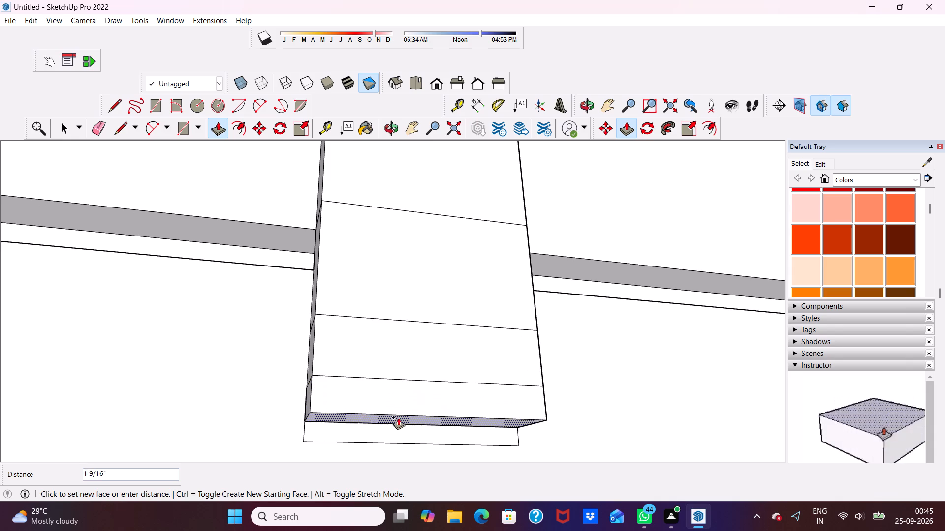
{"action": "left_click_drag", "start_coordinate": [398, 417], "coordinate": [397, 437]}
{"action": "scroll", "coordinate": [383, 445], "scroll_direction": "down", "scroll_amount": 4}
{"action": "key", "text": "space"}
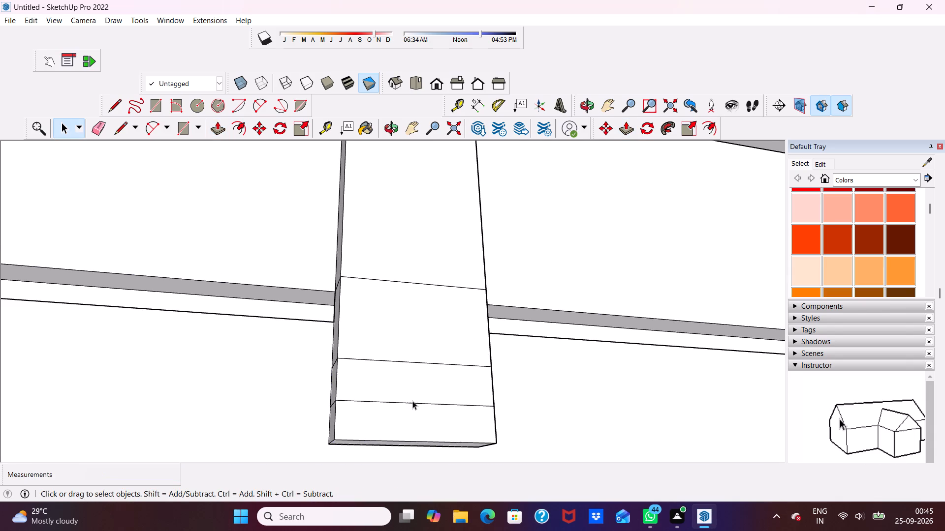
Erase the leftover seam lines across the raised strip's front face and its left side face.
{"action": "left_click", "coordinate": [99, 128]}
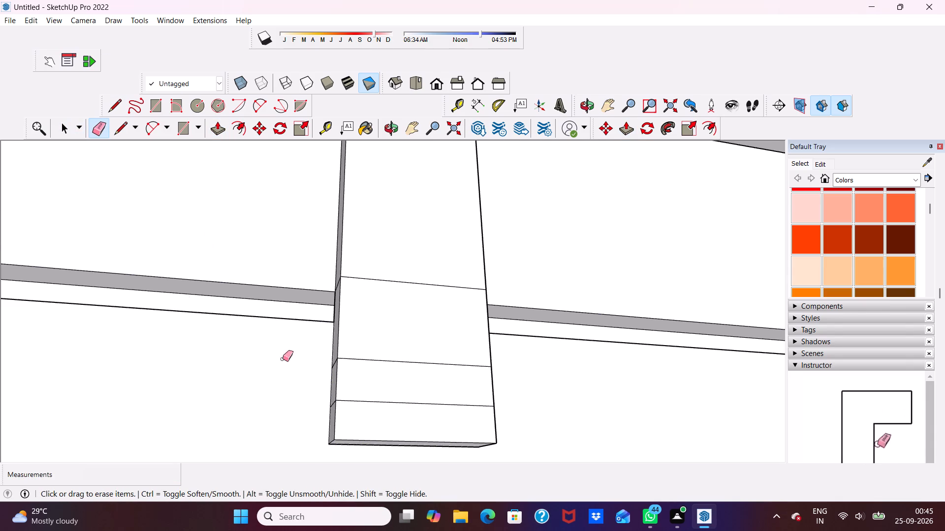
{"action": "left_click_drag", "start_coordinate": [390, 405], "coordinate": [431, 267]}
{"action": "scroll", "coordinate": [378, 331], "scroll_direction": "down", "scroll_amount": 2}
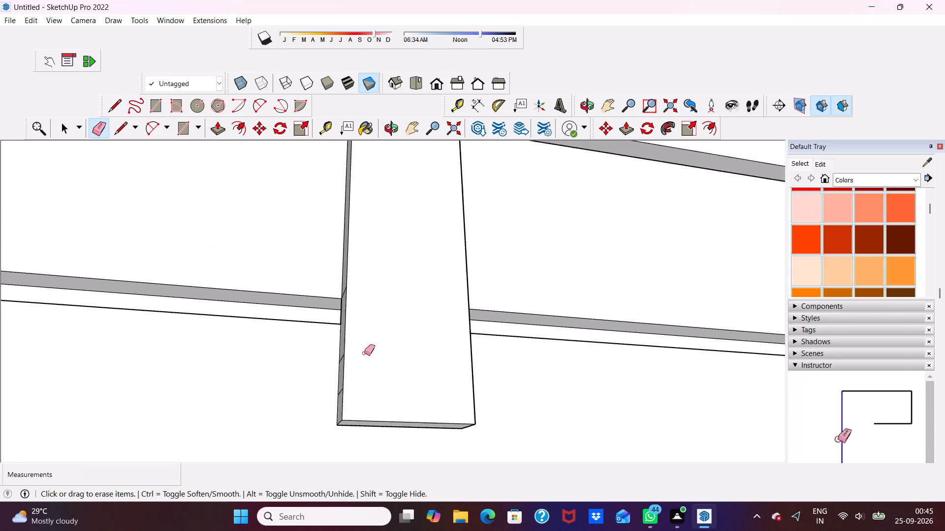
{"action": "scroll", "coordinate": [364, 353], "scroll_direction": "down", "scroll_amount": 2}
{"action": "middle_click_drag", "start_coordinate": [364, 353], "coordinate": [534, 382]}
{"action": "scroll", "coordinate": [413, 329], "scroll_direction": "up", "scroll_amount": 3}
{"action": "left_click_drag", "start_coordinate": [388, 288], "coordinate": [393, 329]}
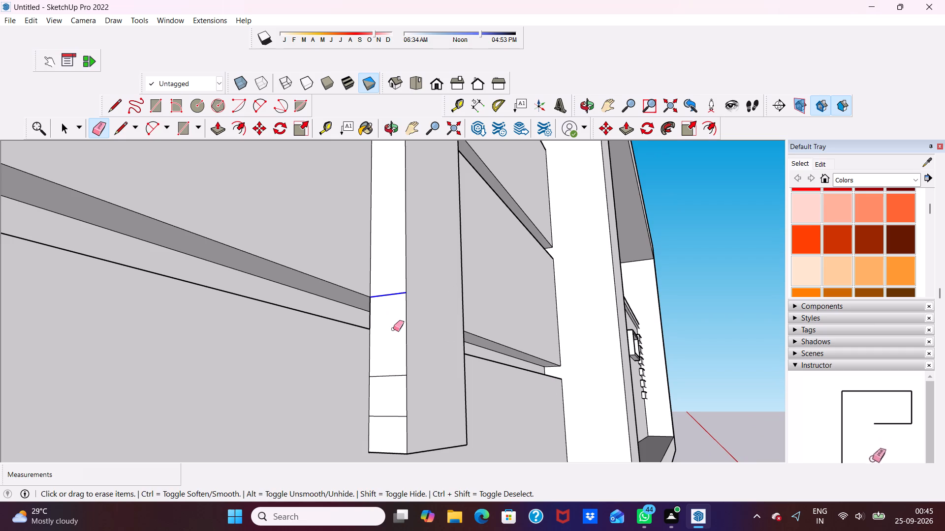
{"action": "left_click_drag", "start_coordinate": [393, 329], "coordinate": [378, 414]}
{"action": "scroll", "coordinate": [387, 383], "scroll_direction": "down", "scroll_amount": 1}
{"action": "left_click_drag", "start_coordinate": [384, 402], "coordinate": [383, 424]}
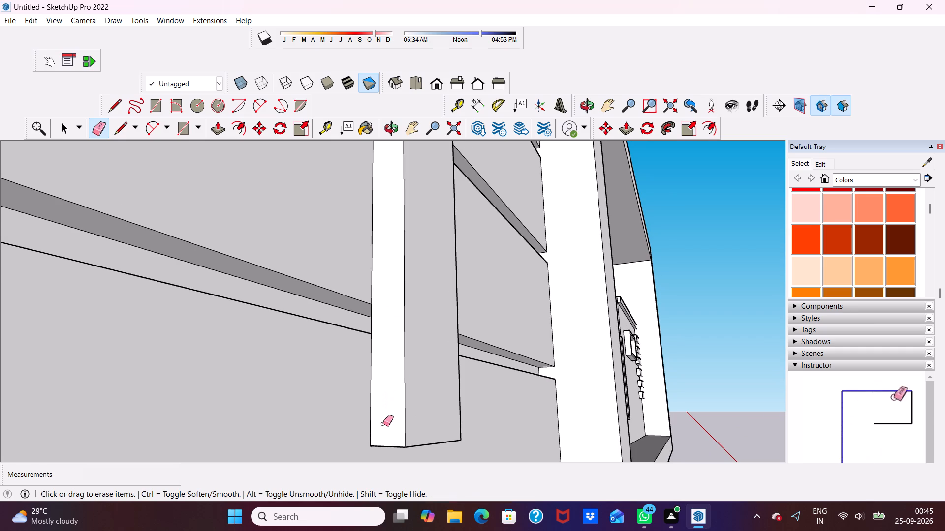
{"action": "scroll", "coordinate": [388, 347], "scroll_direction": "down", "scroll_amount": 13}
{"action": "scroll", "coordinate": [407, 224], "scroll_direction": "up", "scroll_amount": 5}
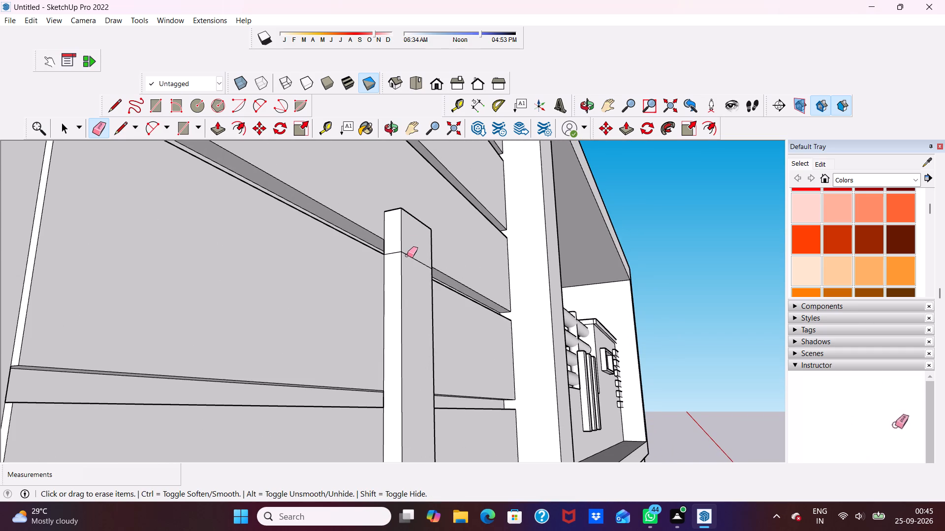
{"action": "left_click", "coordinate": [407, 254]}
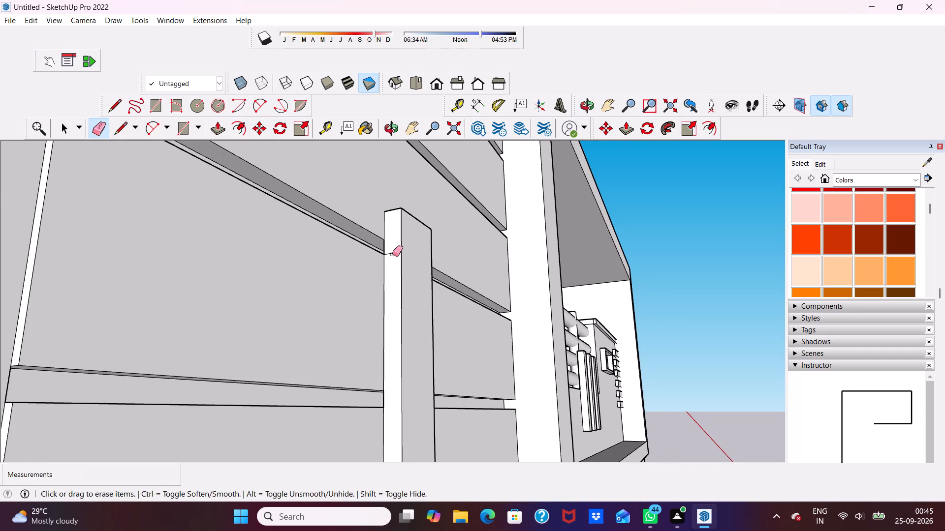
{"action": "left_click", "coordinate": [392, 254]}
Erase the remaining seam lines on the raised strip's right side face, from the upper seam to the lowest one.
{"action": "scroll", "coordinate": [412, 247], "scroll_direction": "down", "scroll_amount": 3}
{"action": "middle_click_drag", "start_coordinate": [399, 267], "coordinate": [159, 335]}
{"action": "scroll", "coordinate": [260, 329], "scroll_direction": "up", "scroll_amount": 3}
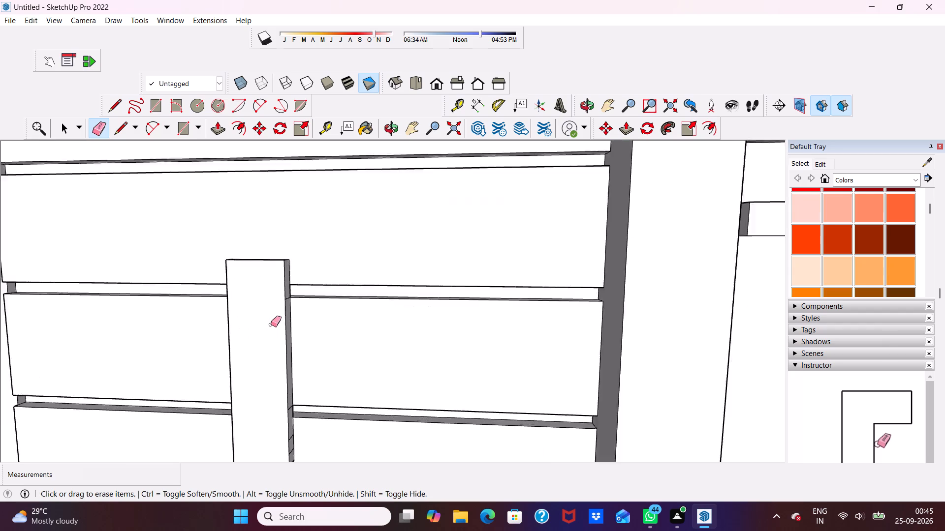
{"action": "scroll", "coordinate": [271, 324], "scroll_direction": "up", "scroll_amount": 7}
{"action": "left_click_drag", "start_coordinate": [291, 286], "coordinate": [291, 291]}
{"action": "scroll", "coordinate": [291, 291], "scroll_direction": "down", "scroll_amount": 12}
{"action": "scroll", "coordinate": [302, 379], "scroll_direction": "up", "scroll_amount": 11}
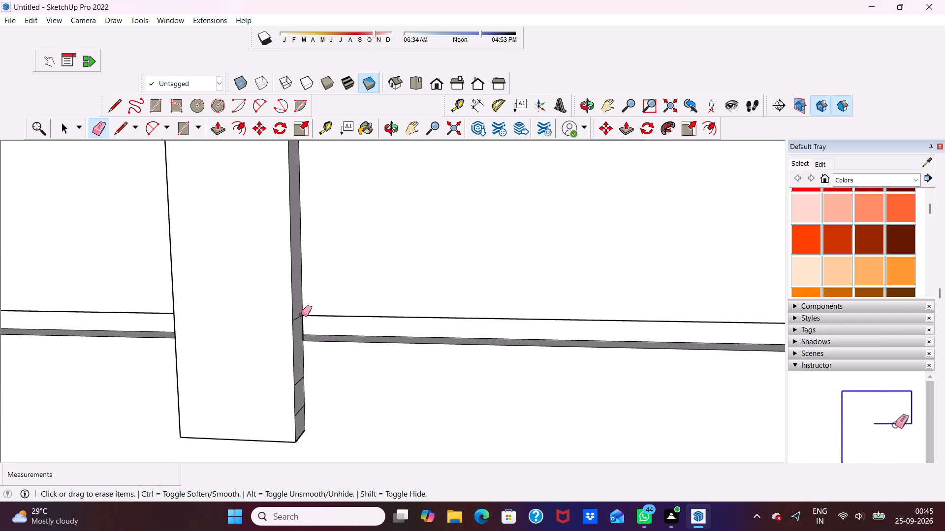
{"action": "left_click_drag", "start_coordinate": [296, 314], "coordinate": [293, 379]}
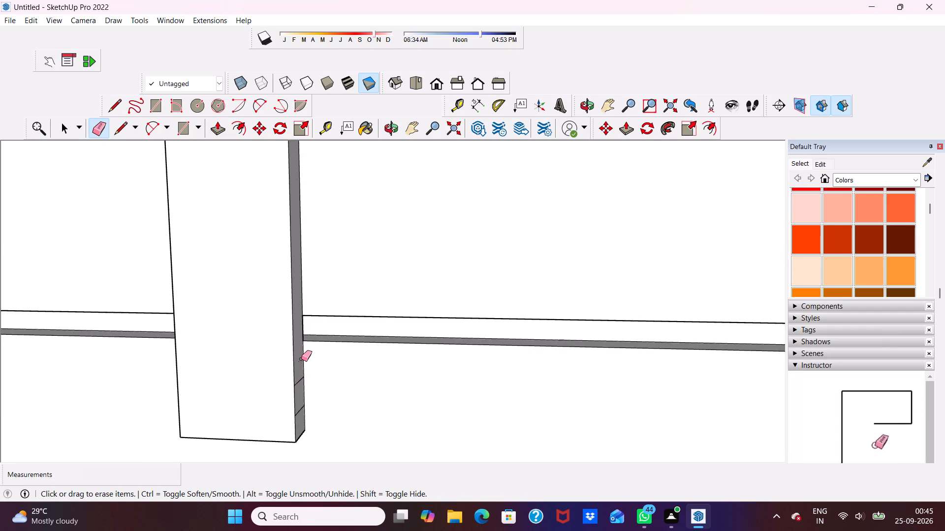
{"action": "scroll", "coordinate": [305, 362], "scroll_direction": "up", "scroll_amount": 3}
{"action": "left_click_drag", "start_coordinate": [296, 379], "coordinate": [302, 423]}
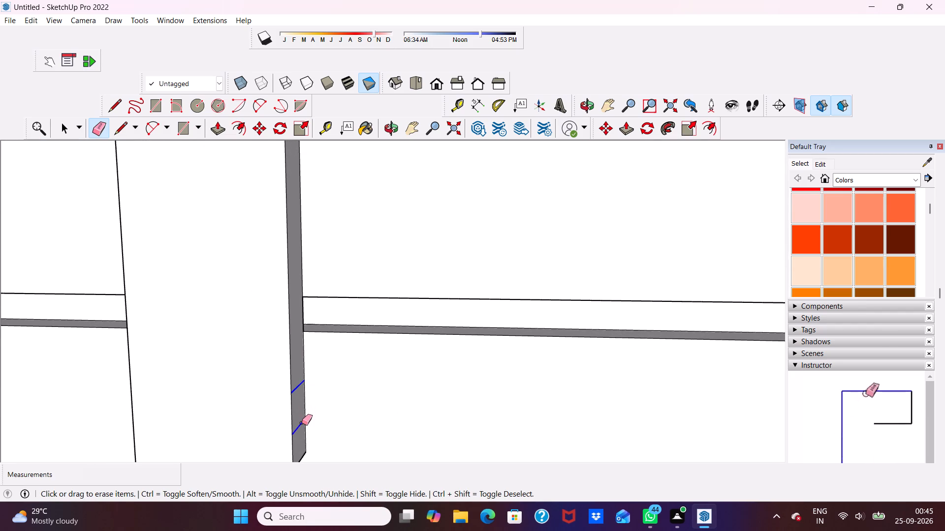
{"action": "left_click_drag", "start_coordinate": [302, 423], "coordinate": [302, 426]}
{"action": "scroll", "coordinate": [296, 394], "scroll_direction": "down", "scroll_amount": 10}
{"action": "key", "text": "space"}
Examine the cleaned raised strip within the banded panel and the surrounding front elevation.
{"action": "scroll", "coordinate": [244, 225], "scroll_direction": "down", "scroll_amount": 4}
{"action": "scroll", "coordinate": [283, 222], "scroll_direction": "up", "scroll_amount": 4}
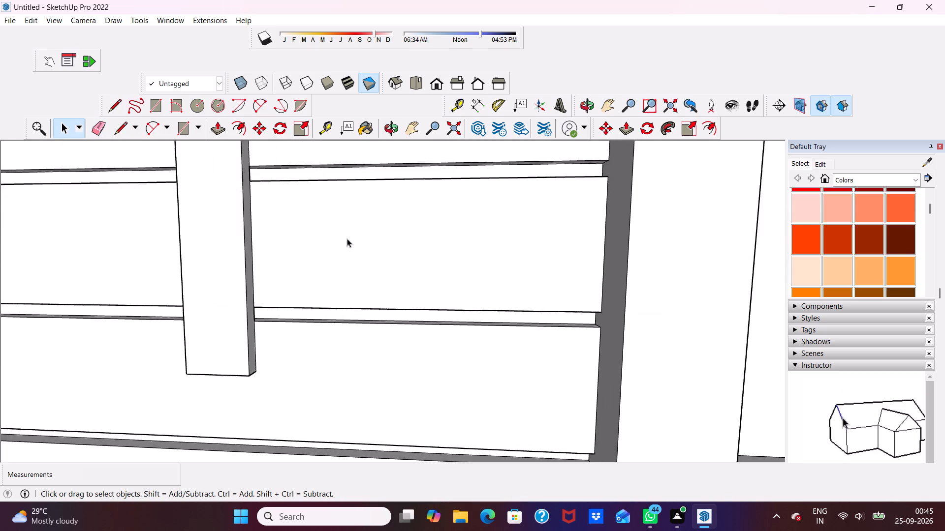
{"action": "scroll", "coordinate": [287, 244], "scroll_direction": "down", "scroll_amount": 7}
{"action": "middle_click_drag", "start_coordinate": [256, 247], "coordinate": [326, 174]}
{"action": "scroll", "coordinate": [219, 196], "scroll_direction": "down", "scroll_amount": 8}
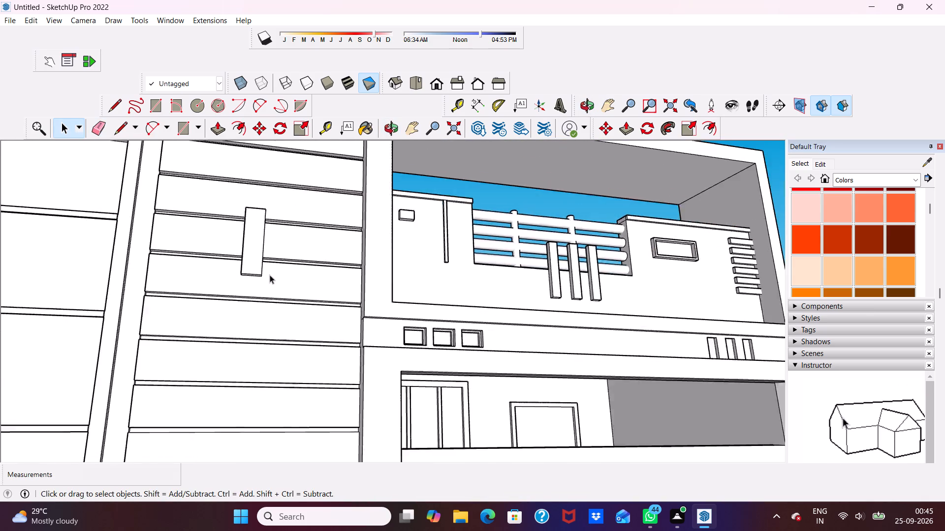
{"action": "scroll", "coordinate": [270, 275], "scroll_direction": "down", "scroll_amount": 2}
{"action": "scroll", "coordinate": [274, 265], "scroll_direction": "up", "scroll_amount": 1}
{"action": "scroll", "coordinate": [274, 265], "scroll_direction": "down", "scroll_amount": 5}
{"action": "scroll", "coordinate": [284, 326], "scroll_direction": "up", "scroll_amount": 5}
{"action": "scroll", "coordinate": [284, 326], "scroll_direction": "down", "scroll_amount": 5}
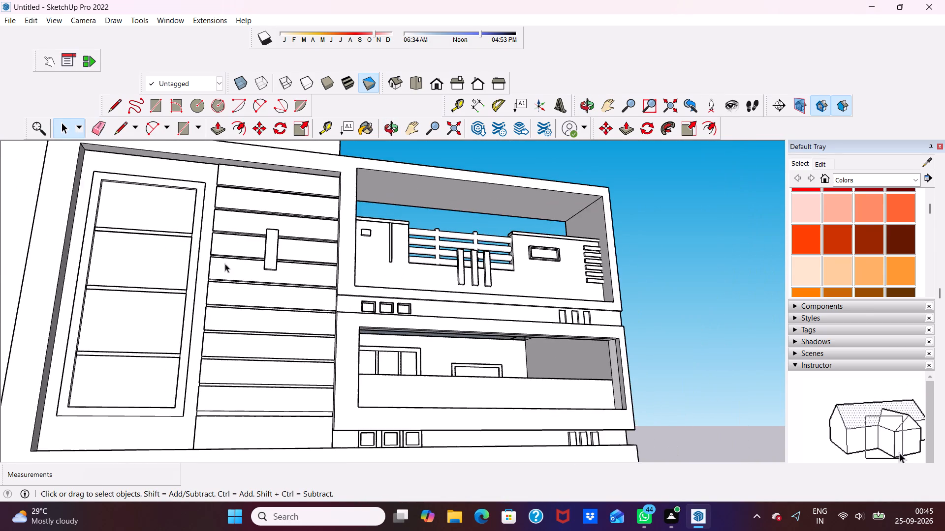
{"action": "scroll", "coordinate": [220, 268], "scroll_direction": "down", "scroll_amount": 3}
{"action": "scroll", "coordinate": [263, 292], "scroll_direction": "up", "scroll_amount": 4}
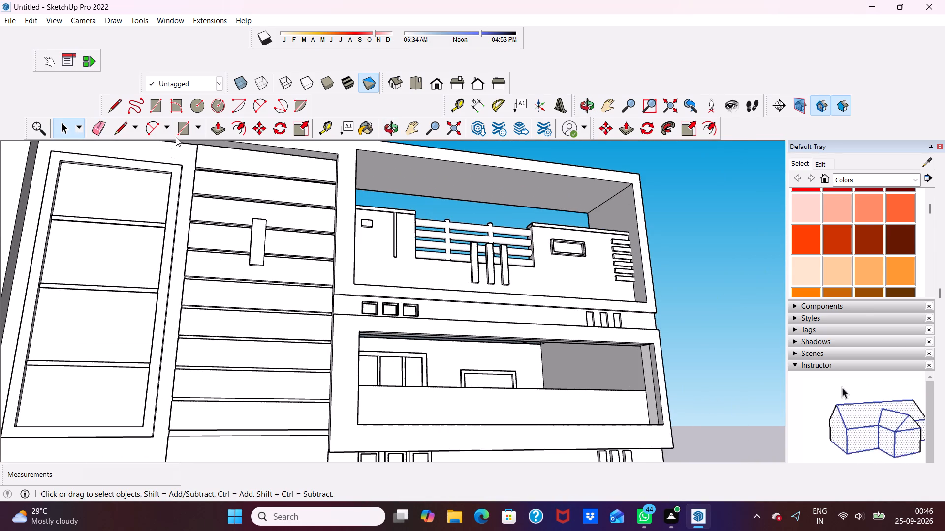
Draw an upright rectangle about 3.5' tall and 1' wide across the third band from the bottom, overlapping both adjacent bands.
{"action": "left_click", "coordinate": [177, 129]}
{"action": "scroll", "coordinate": [232, 377], "scroll_direction": "up", "scroll_amount": 3}
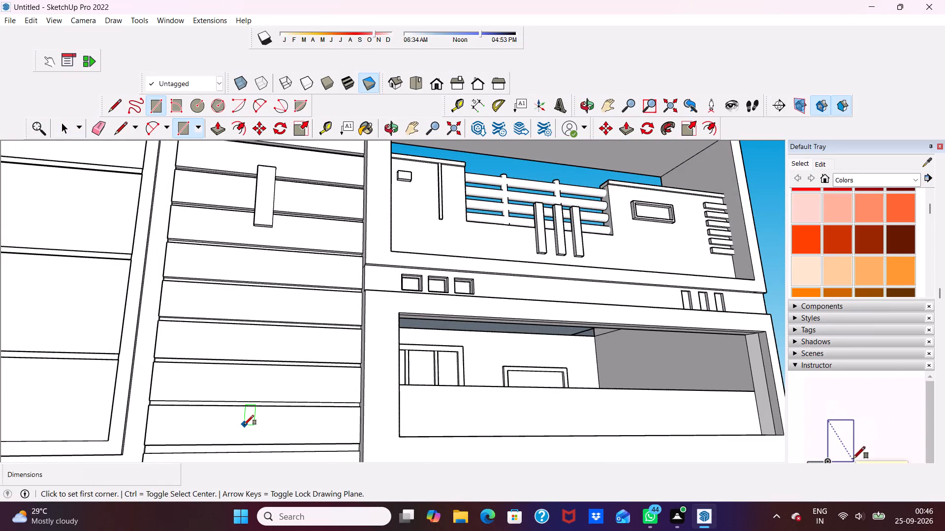
{"action": "left_click", "coordinate": [244, 425]}
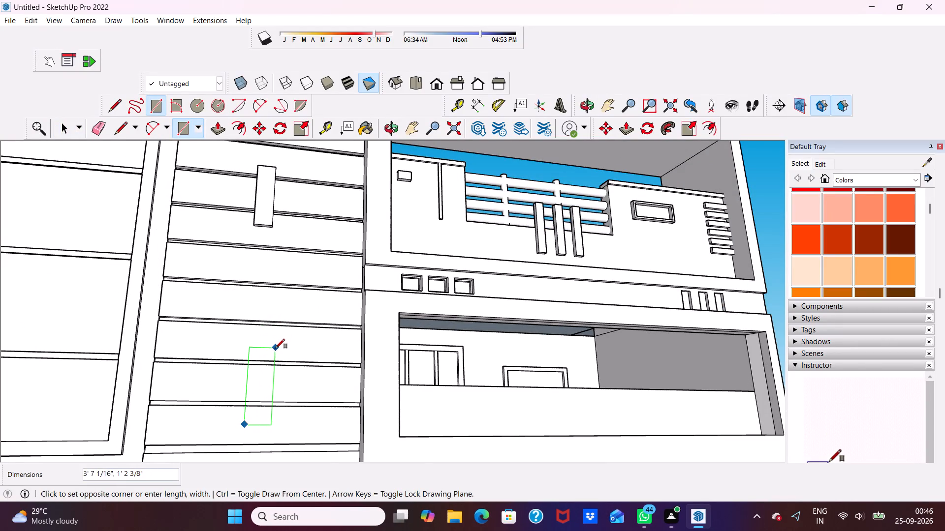
{"action": "left_click", "coordinate": [272, 351]}
{"action": "scroll", "coordinate": [274, 333], "scroll_direction": "down", "scroll_amount": 3}
{"action": "key", "text": "space"}
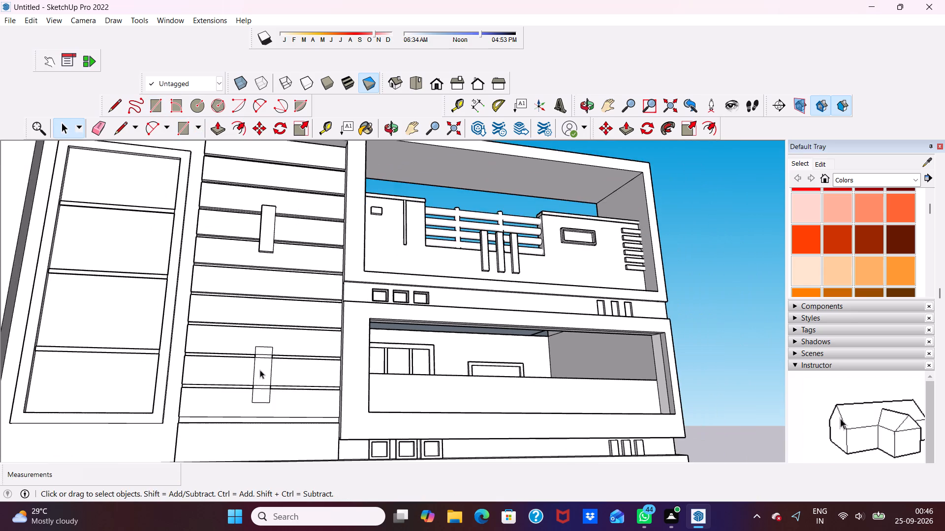
Push/Pull the middle part of the lower rectangle, lying on the third band from the bottom, outward 3".
{"action": "scroll", "coordinate": [260, 370], "scroll_direction": "up", "scroll_amount": 1}
{"action": "left_click", "coordinate": [263, 371]}
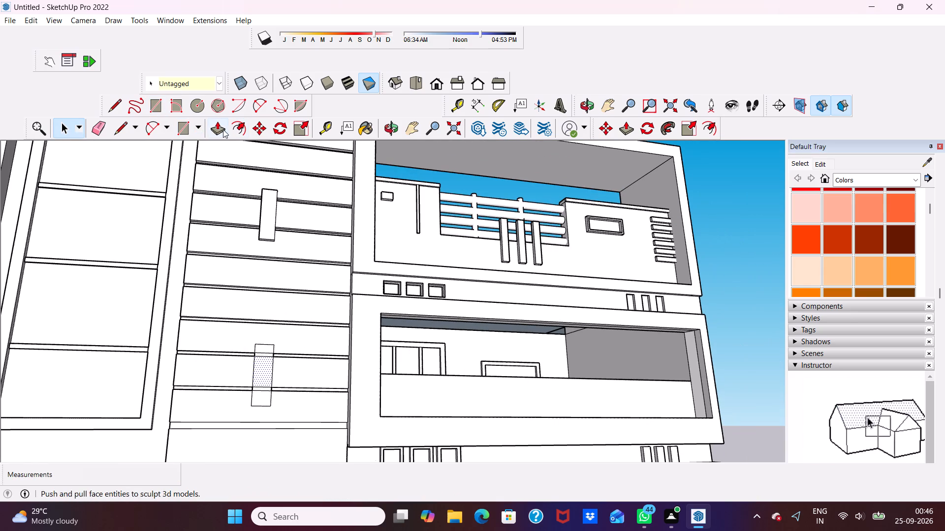
{"action": "left_click_drag", "start_coordinate": [218, 130], "coordinate": [218, 138]}
{"action": "left_click", "coordinate": [267, 369]}
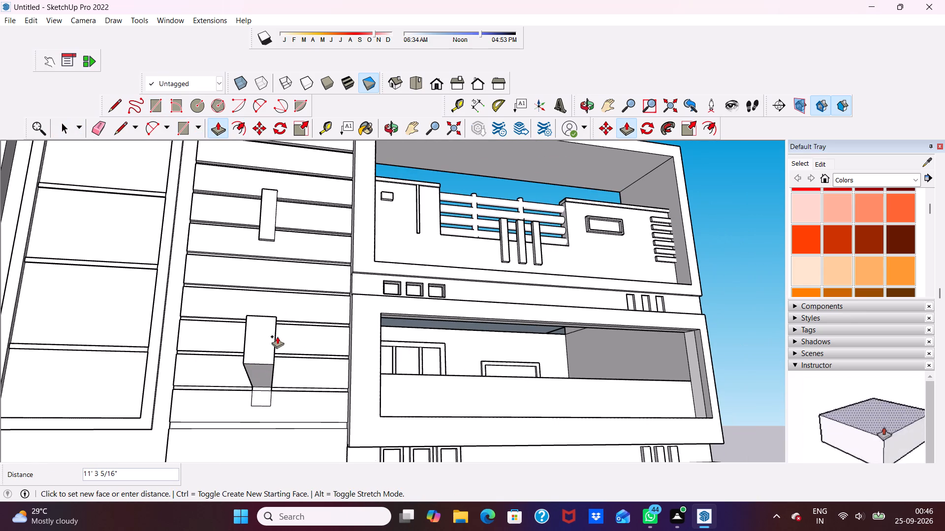
{"action": "type", "text": "3\""}
{"action": "key", "text": "Return"}
Push/Pull the lower block's top face up in stages to the upper edge of its rectangle outline.
{"action": "scroll", "coordinate": [276, 339], "scroll_direction": "up", "scroll_amount": 4}
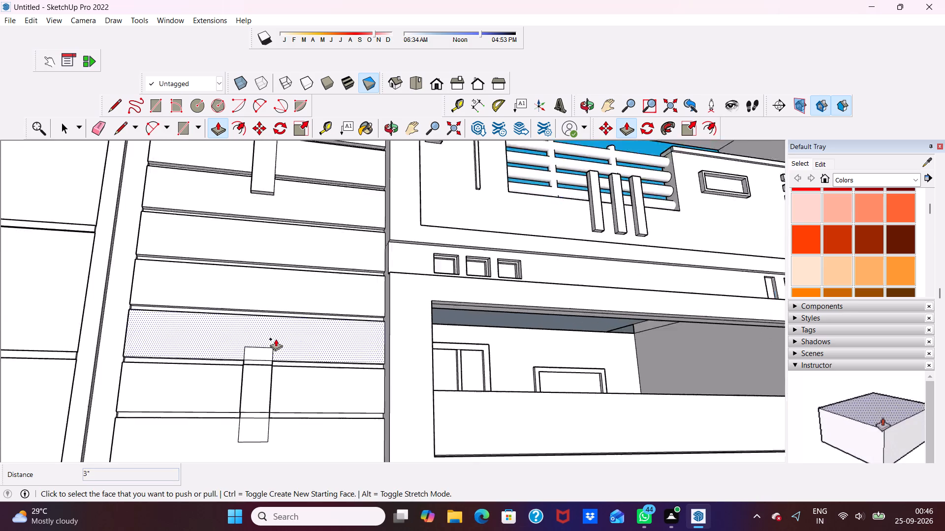
{"action": "scroll", "coordinate": [276, 339], "scroll_direction": "up", "scroll_amount": 1}
{"action": "scroll", "coordinate": [322, 278], "scroll_direction": "down", "scroll_amount": 6}
{"action": "scroll", "coordinate": [260, 269], "scroll_direction": "down", "scroll_amount": 1}
{"action": "middle_click_drag", "start_coordinate": [263, 257], "coordinate": [239, 429]}
{"action": "scroll", "coordinate": [244, 425], "scroll_direction": "up", "scroll_amount": 7}
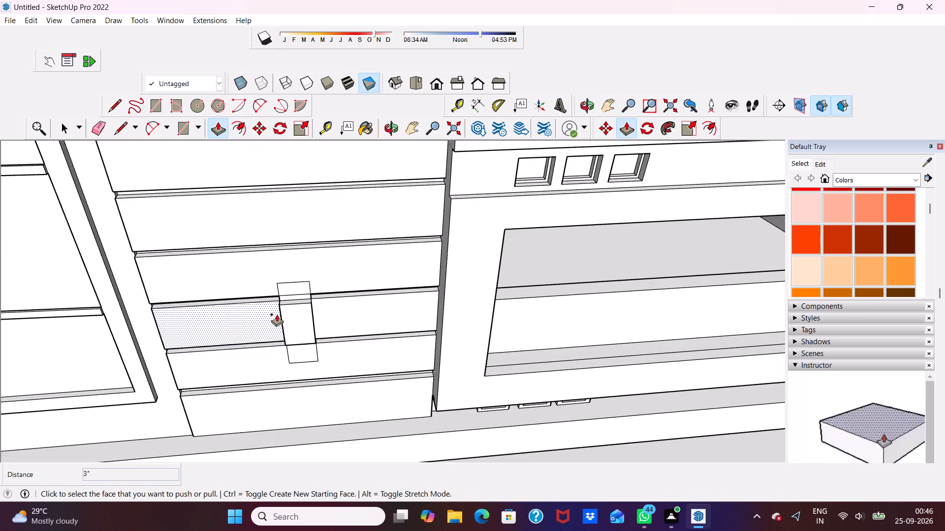
{"action": "scroll", "coordinate": [276, 309], "scroll_direction": "up", "scroll_amount": 2}
{"action": "scroll", "coordinate": [276, 309], "scroll_direction": "down", "scroll_amount": 1}
{"action": "scroll", "coordinate": [276, 309], "scroll_direction": "up", "scroll_amount": 12}
{"action": "left_click_drag", "start_coordinate": [321, 299], "coordinate": [328, 283]}
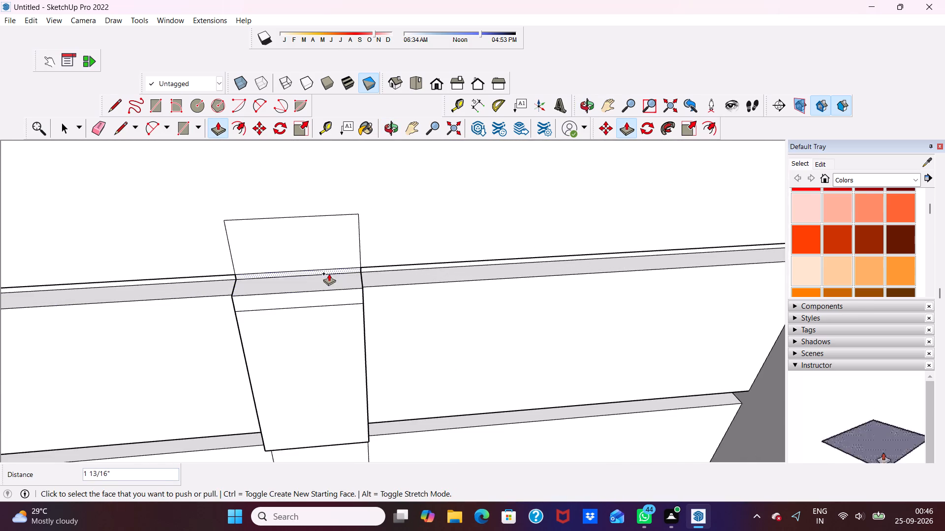
{"action": "scroll", "coordinate": [400, 295], "scroll_direction": "up", "scroll_amount": 6}
{"action": "left_click_drag", "start_coordinate": [270, 267], "coordinate": [268, 236]}
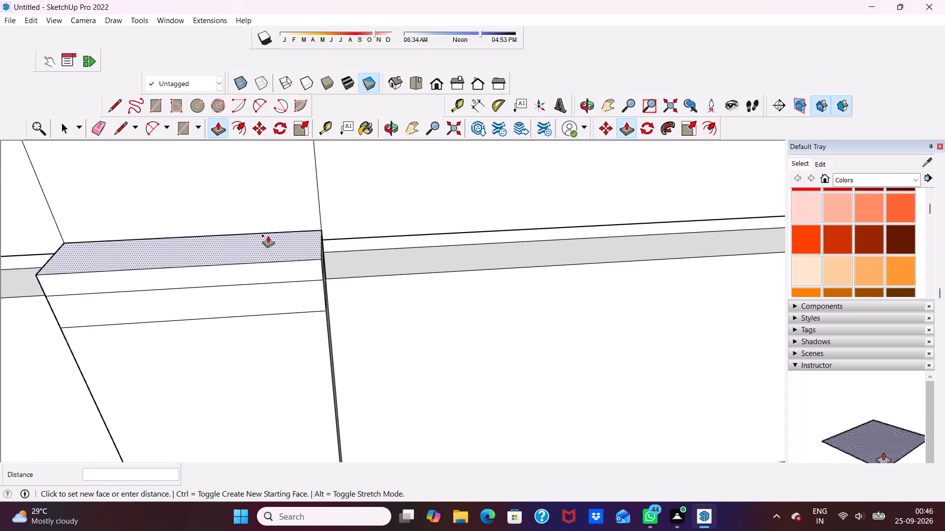
{"action": "left_click_drag", "start_coordinate": [268, 236], "coordinate": [268, 191]}
{"action": "scroll", "coordinate": [243, 217], "scroll_direction": "down", "scroll_amount": 1}
{"action": "scroll", "coordinate": [247, 224], "scroll_direction": "up", "scroll_amount": 1}
{"action": "scroll", "coordinate": [253, 233], "scroll_direction": "down", "scroll_amount": 10}
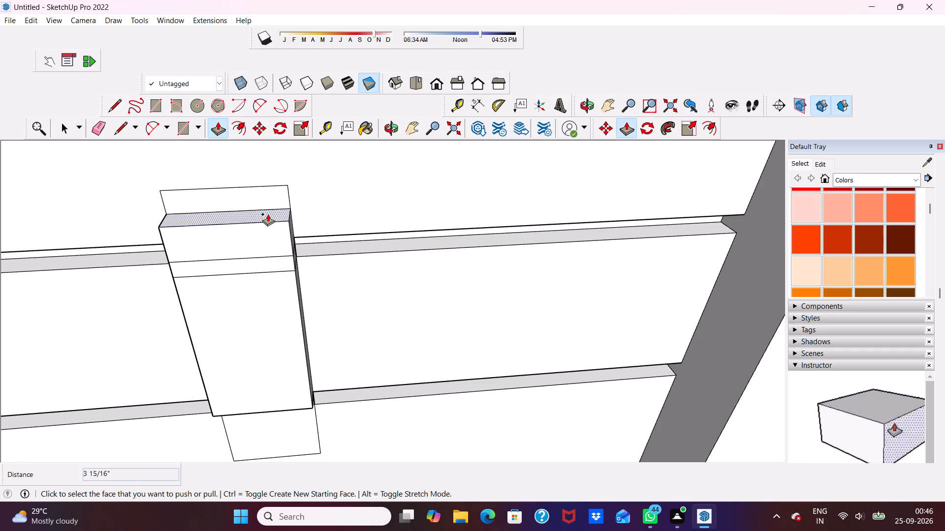
{"action": "left_click_drag", "start_coordinate": [268, 214], "coordinate": [263, 191]}
Push/Pull the lower block's bottom face down in stages to the lower edge of its rectangle outline.
{"action": "scroll", "coordinate": [235, 217], "scroll_direction": "down", "scroll_amount": 2}
{"action": "scroll", "coordinate": [247, 219], "scroll_direction": "up", "scroll_amount": 1}
{"action": "scroll", "coordinate": [262, 218], "scroll_direction": "down", "scroll_amount": 3}
{"action": "middle_click_drag", "start_coordinate": [266, 314], "coordinate": [297, 256]}
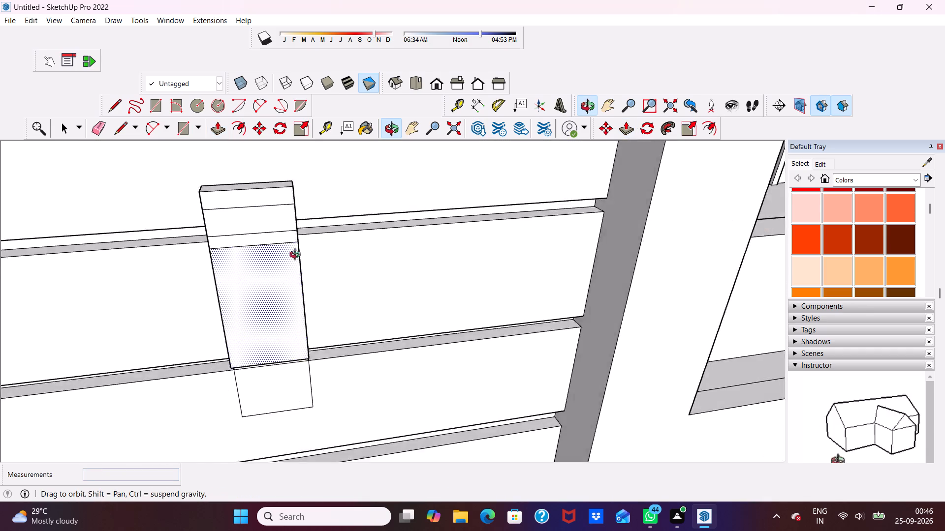
{"action": "middle_click_drag", "start_coordinate": [297, 256], "coordinate": [274, 113]}
{"action": "scroll", "coordinate": [260, 195], "scroll_direction": "up", "scroll_amount": 5}
{"action": "scroll", "coordinate": [243, 315], "scroll_direction": "up", "scroll_amount": 2}
{"action": "left_click_drag", "start_coordinate": [251, 305], "coordinate": [240, 421]}
{"action": "scroll", "coordinate": [252, 364], "scroll_direction": "down", "scroll_amount": 6}
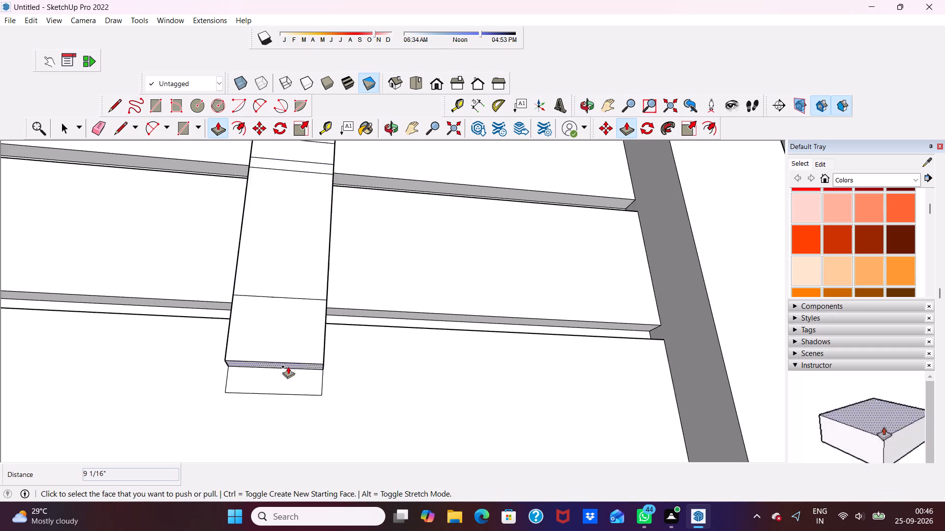
{"action": "scroll", "coordinate": [288, 367], "scroll_direction": "up", "scroll_amount": 6}
{"action": "left_click_drag", "start_coordinate": [288, 363], "coordinate": [285, 388]}
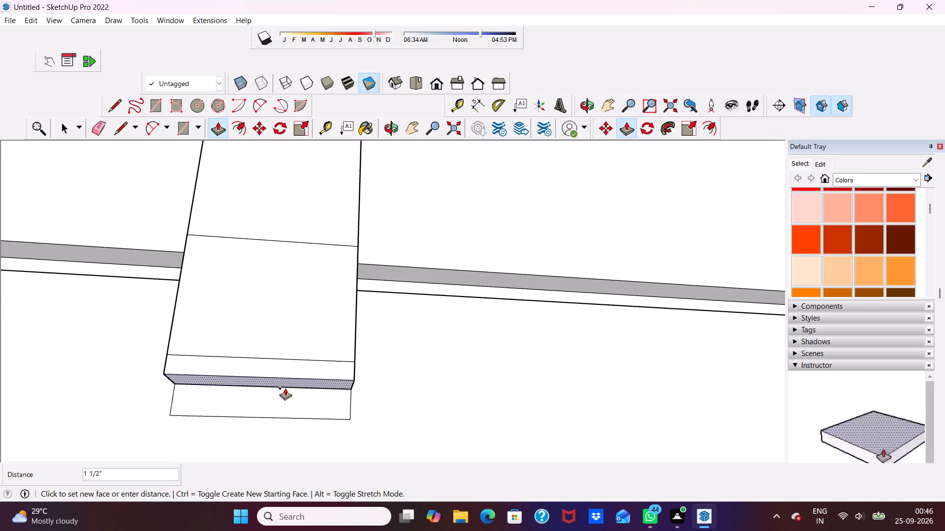
{"action": "left_click_drag", "start_coordinate": [285, 388], "coordinate": [284, 415]}
{"action": "scroll", "coordinate": [313, 365], "scroll_direction": "down", "scroll_amount": 5}
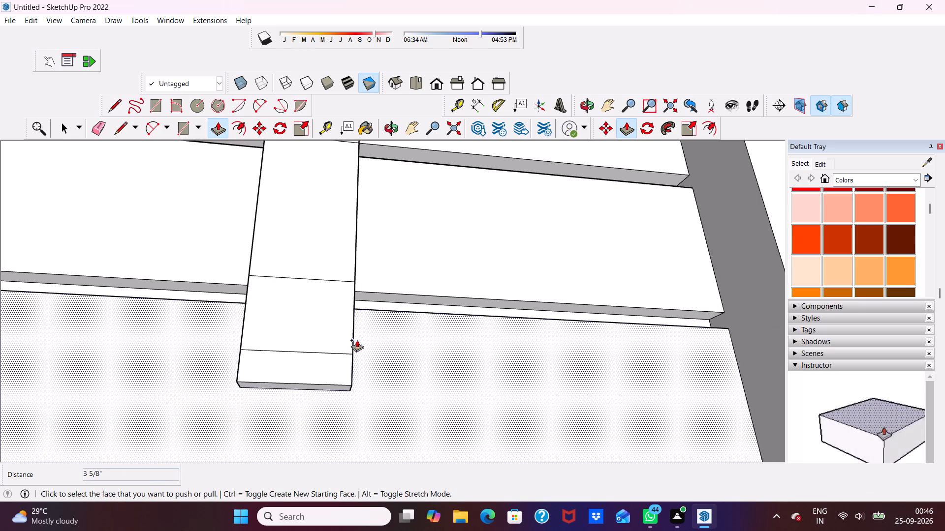
Erase the leftover horizontal division lines across the front face of the lower raised strip.
{"action": "key", "text": "space"}
{"action": "left_click", "coordinate": [103, 126]}
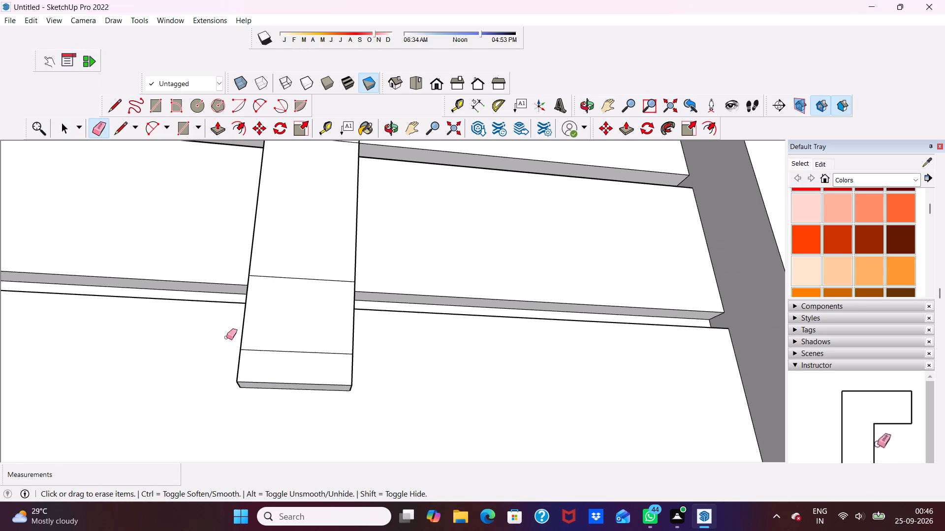
{"action": "left_click", "coordinate": [253, 351]}
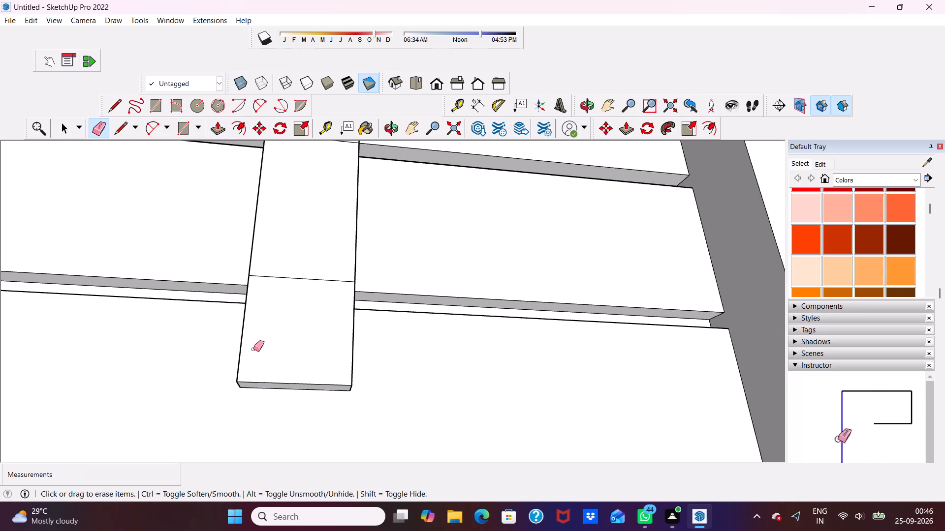
{"action": "left_click", "coordinate": [266, 277]}
{"action": "scroll", "coordinate": [272, 297], "scroll_direction": "down", "scroll_amount": 11}
{"action": "scroll", "coordinate": [322, 235], "scroll_direction": "up", "scroll_amount": 4}
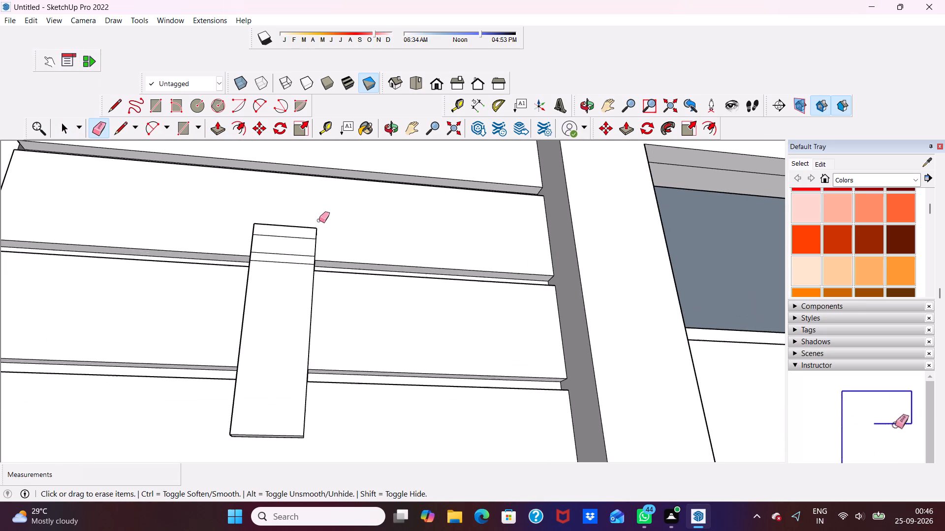
{"action": "scroll", "coordinate": [319, 220], "scroll_direction": "up", "scroll_amount": 1}
{"action": "left_click_drag", "start_coordinate": [302, 234], "coordinate": [300, 261]}
{"action": "left_click", "coordinate": [302, 263]}
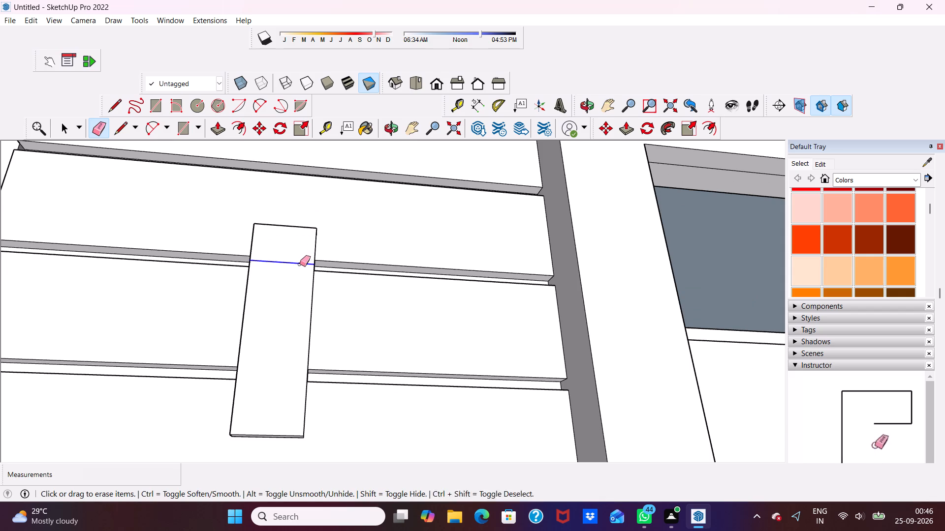
{"action": "scroll", "coordinate": [191, 258], "scroll_direction": "down", "scroll_amount": 6}
Erase the leftover division lines on the lower strip's side face that looks toward the tall window frame.
{"action": "middle_click_drag", "start_coordinate": [221, 271], "coordinate": [436, 369]}
{"action": "scroll", "coordinate": [350, 308], "scroll_direction": "up", "scroll_amount": 4}
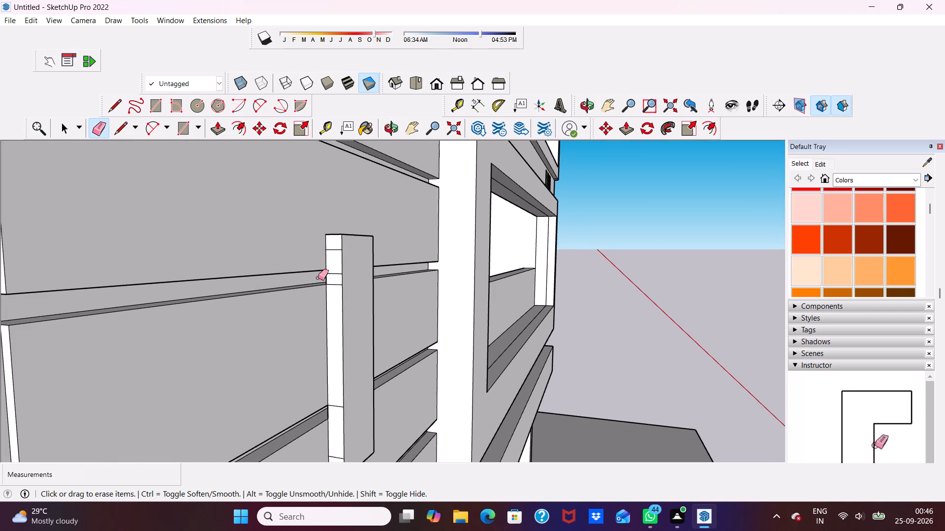
{"action": "left_click_drag", "start_coordinate": [333, 248], "coordinate": [332, 297]}
{"action": "scroll", "coordinate": [327, 275], "scroll_direction": "down", "scroll_amount": 6}
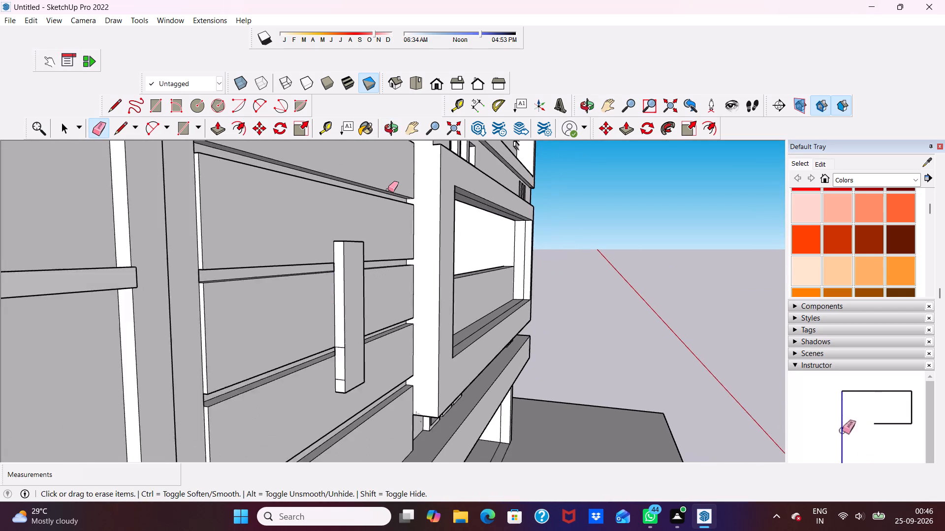
{"action": "scroll", "coordinate": [367, 330], "scroll_direction": "up", "scroll_amount": 5}
{"action": "left_click_drag", "start_coordinate": [331, 382], "coordinate": [328, 377]}
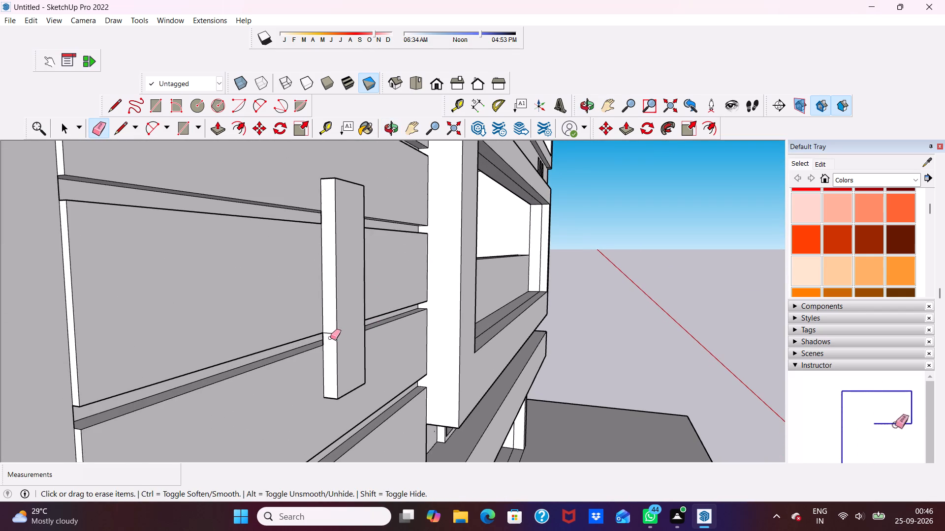
{"action": "left_click", "coordinate": [326, 334]}
{"action": "scroll", "coordinate": [343, 312], "scroll_direction": "down", "scroll_amount": 5}
Erase the leftover division lines on the lower strip's opposite side face, undoing an erase that removes adjoining faces.
{"action": "middle_click_drag", "start_coordinate": [356, 303], "coordinate": [344, 303]}
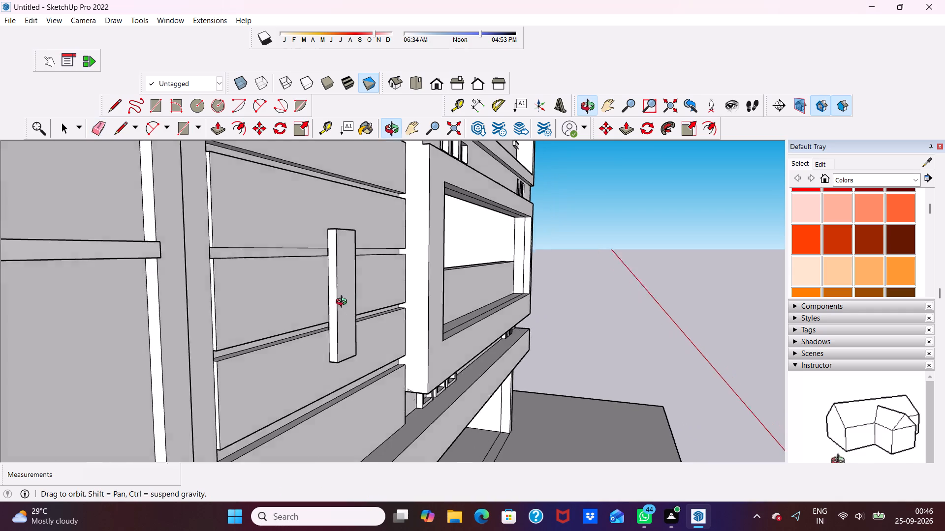
{"action": "middle_click_drag", "start_coordinate": [344, 303], "coordinate": [17, 340]}
{"action": "scroll", "coordinate": [266, 273], "scroll_direction": "up", "scroll_amount": 7}
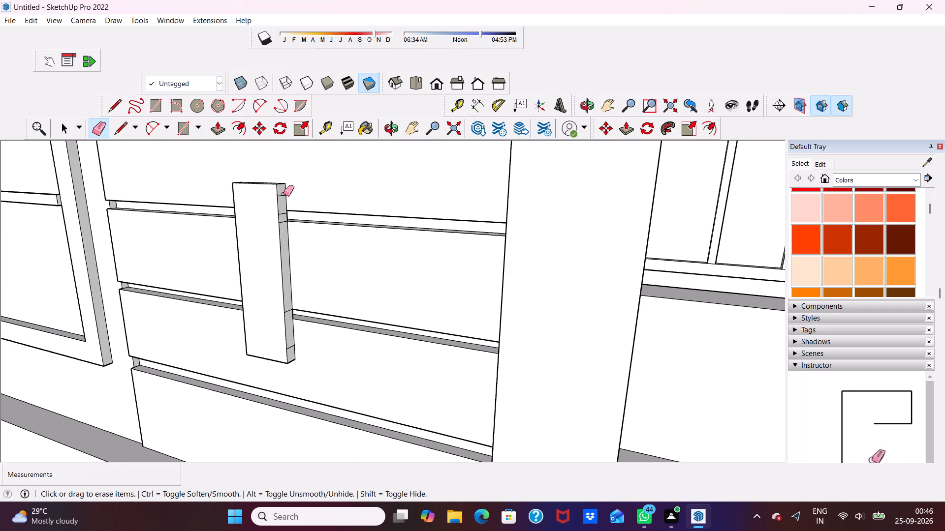
{"action": "left_click_drag", "start_coordinate": [283, 195], "coordinate": [288, 241]}
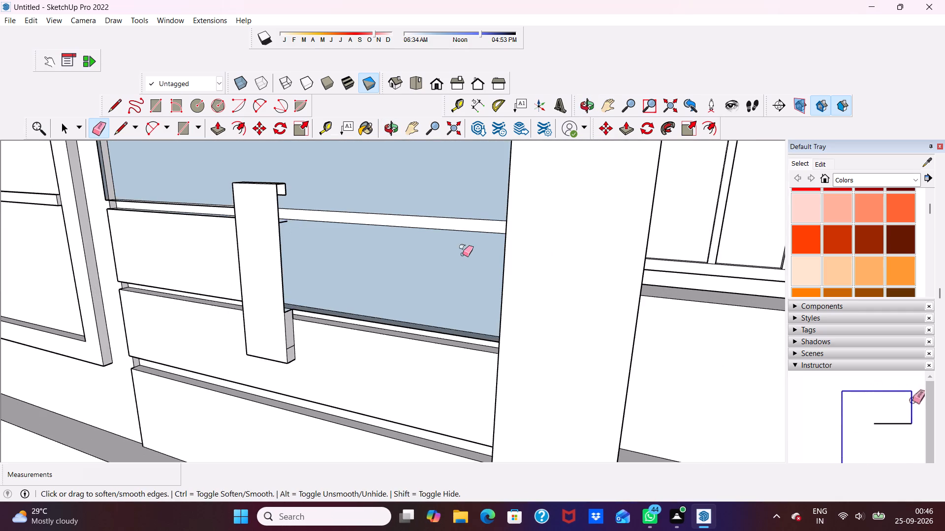
{"action": "key", "text": "ctrl+z"}
{"action": "scroll", "coordinate": [326, 316], "scroll_direction": "up", "scroll_amount": 5}
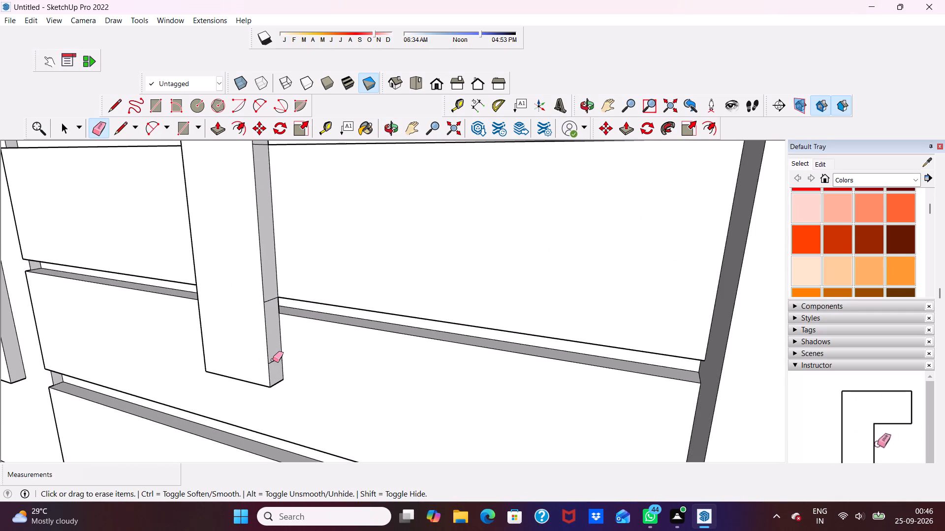
{"action": "left_click", "coordinate": [273, 360]}
{"action": "left_click", "coordinate": [273, 300]}
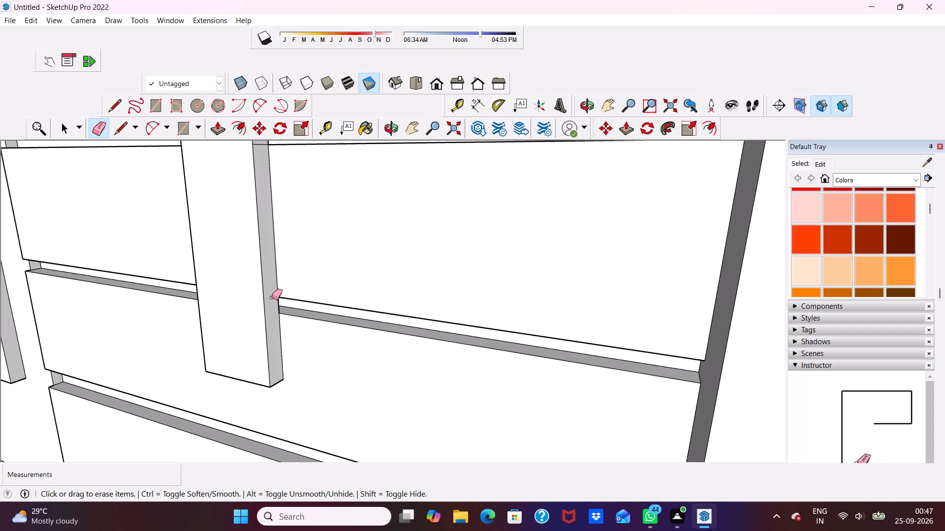
{"action": "scroll", "coordinate": [269, 296], "scroll_direction": "down", "scroll_amount": 7}
{"action": "scroll", "coordinate": [287, 281], "scroll_direction": "up", "scroll_amount": 5}
{"action": "left_click_drag", "start_coordinate": [261, 187], "coordinate": [261, 221]}
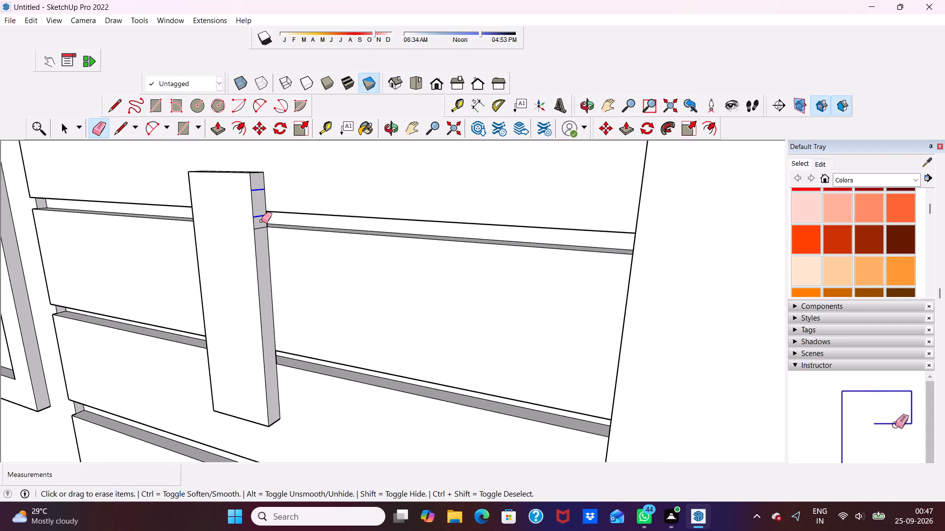
{"action": "left_click_drag", "start_coordinate": [261, 221], "coordinate": [262, 229]}
{"action": "scroll", "coordinate": [275, 245], "scroll_direction": "down", "scroll_amount": 4}
{"action": "key", "text": "space"}
Examine the cleaned lower strip and the whole front elevation from above and from the front.
{"action": "middle_click_drag", "start_coordinate": [217, 209], "coordinate": [247, 333]}
{"action": "scroll", "coordinate": [217, 209], "scroll_direction": "down", "scroll_amount": 1}
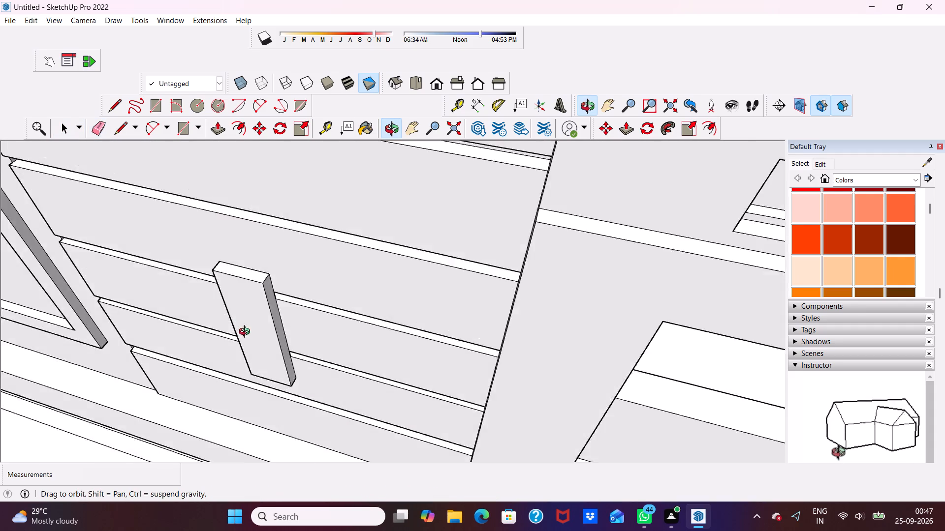
{"action": "middle_click_drag", "start_coordinate": [247, 333], "coordinate": [273, 316]}
{"action": "scroll", "coordinate": [272, 316], "scroll_direction": "up", "scroll_amount": 5}
{"action": "scroll", "coordinate": [274, 295], "scroll_direction": "down", "scroll_amount": 12}
{"action": "scroll", "coordinate": [353, 297], "scroll_direction": "up", "scroll_amount": 1}
{"action": "scroll", "coordinate": [364, 304], "scroll_direction": "down", "scroll_amount": 1}
{"action": "middle_click_drag", "start_coordinate": [314, 308], "coordinate": [358, 221]}
{"action": "scroll", "coordinate": [358, 220], "scroll_direction": "up", "scroll_amount": 2}
{"action": "scroll", "coordinate": [320, 249], "scroll_direction": "down", "scroll_amount": 12}
{"action": "middle_click_drag", "start_coordinate": [375, 287], "coordinate": [371, 197]}
{"action": "scroll", "coordinate": [370, 199], "scroll_direction": "up", "scroll_amount": 1}
{"action": "scroll", "coordinate": [318, 241], "scroll_direction": "down", "scroll_amount": 5}
{"action": "scroll", "coordinate": [435, 266], "scroll_direction": "up", "scroll_amount": 1}
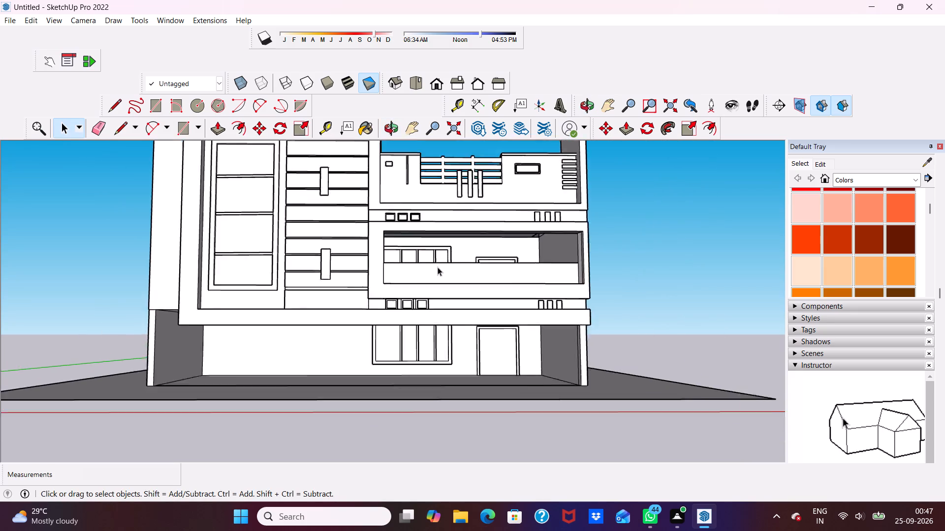
{"action": "scroll", "coordinate": [438, 267], "scroll_direction": "up", "scroll_amount": 3}
{"action": "scroll", "coordinate": [439, 267], "scroll_direction": "down", "scroll_amount": 4}
{"action": "scroll", "coordinate": [279, 238], "scroll_direction": "up", "scroll_amount": 4}
{"action": "scroll", "coordinate": [243, 214], "scroll_direction": "down", "scroll_amount": 5}
{"action": "scroll", "coordinate": [341, 228], "scroll_direction": "up", "scroll_amount": 2}
{"action": "scroll", "coordinate": [338, 223], "scroll_direction": "down", "scroll_amount": 9}
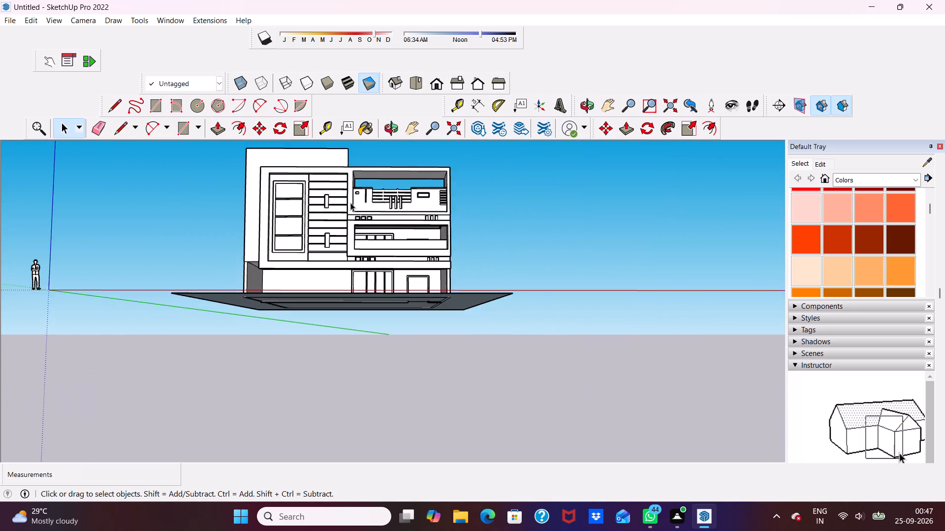
{"action": "scroll", "coordinate": [335, 146], "scroll_direction": "up", "scroll_amount": 5}
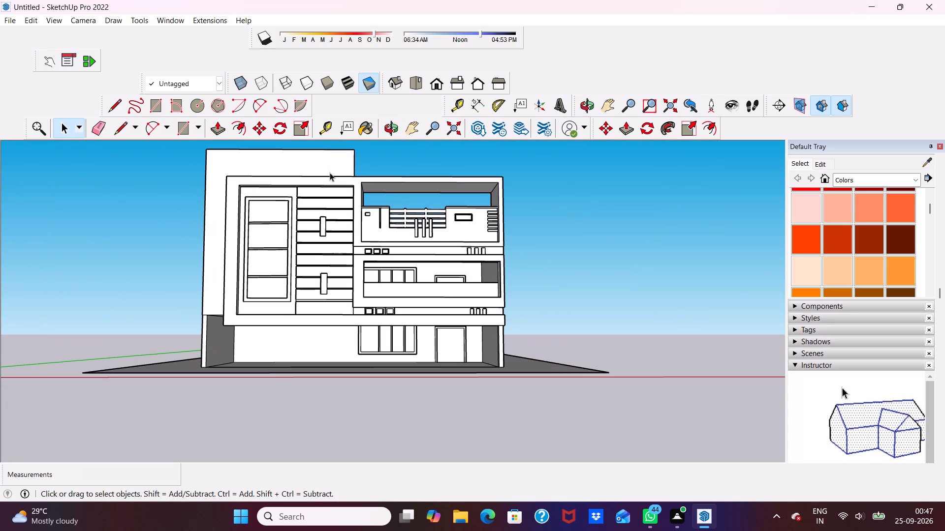
Draw a rectangle about 2' 11" by 1' 7" extending back from the outer top corner of the tall front wall.
{"action": "scroll", "coordinate": [312, 161], "scroll_direction": "down", "scroll_amount": 3}
{"action": "middle_click_drag", "start_coordinate": [300, 165], "coordinate": [228, 348]}
{"action": "scroll", "coordinate": [231, 99], "scroll_direction": "up", "scroll_amount": 5}
{"action": "scroll", "coordinate": [215, 187], "scroll_direction": "up", "scroll_amount": 6}
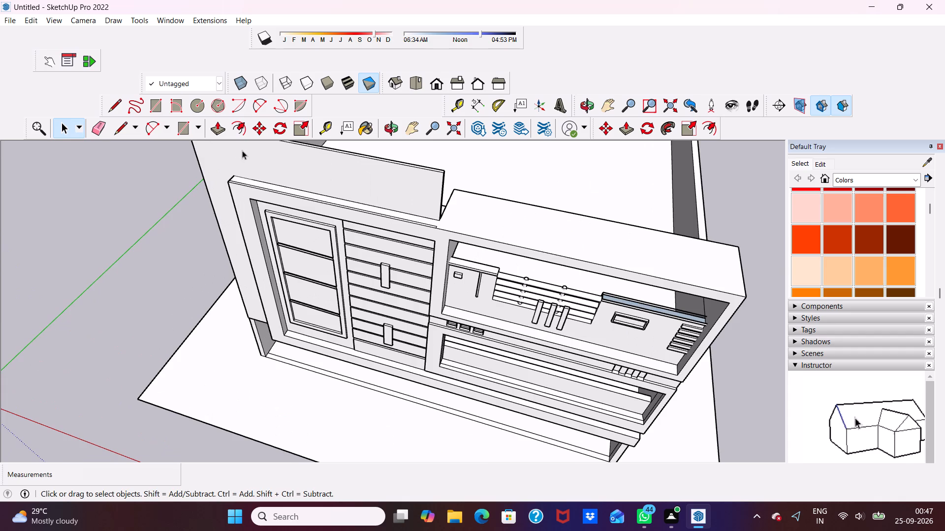
{"action": "middle_click_drag", "start_coordinate": [242, 150], "coordinate": [193, 303]}
{"action": "scroll", "coordinate": [189, 288], "scroll_direction": "up", "scroll_amount": 5}
{"action": "scroll", "coordinate": [185, 206], "scroll_direction": "down", "scroll_amount": 5}
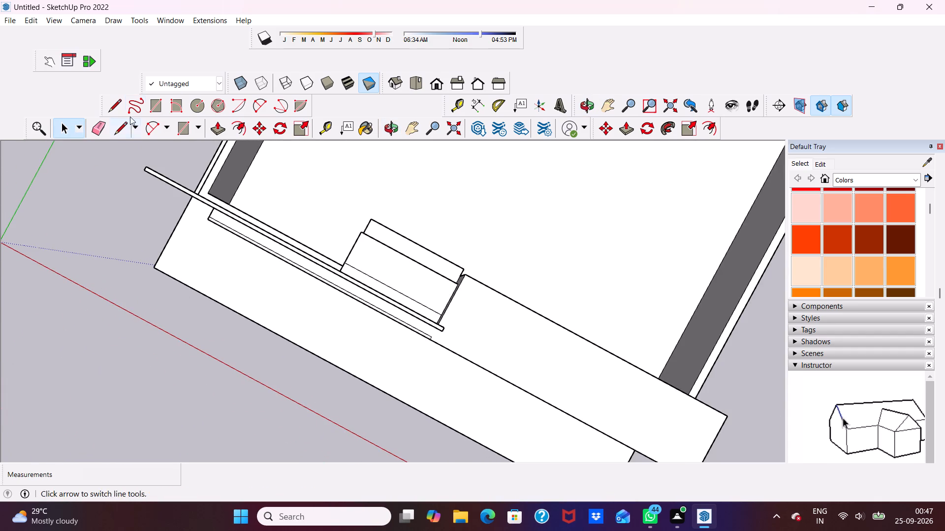
{"action": "left_click", "coordinate": [150, 104]}
{"action": "scroll", "coordinate": [143, 172], "scroll_direction": "up", "scroll_amount": 2}
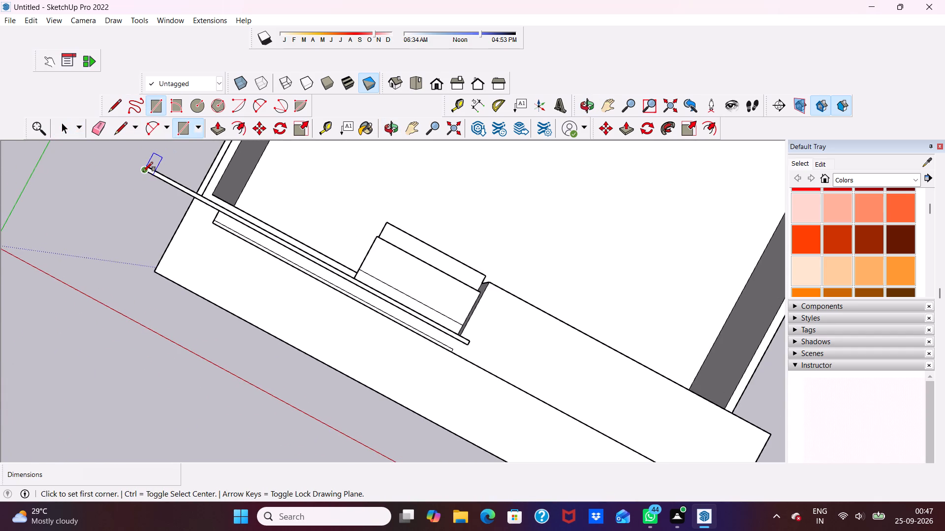
{"action": "scroll", "coordinate": [143, 172], "scroll_direction": "up", "scroll_amount": 2}
{"action": "left_click", "coordinate": [146, 170]}
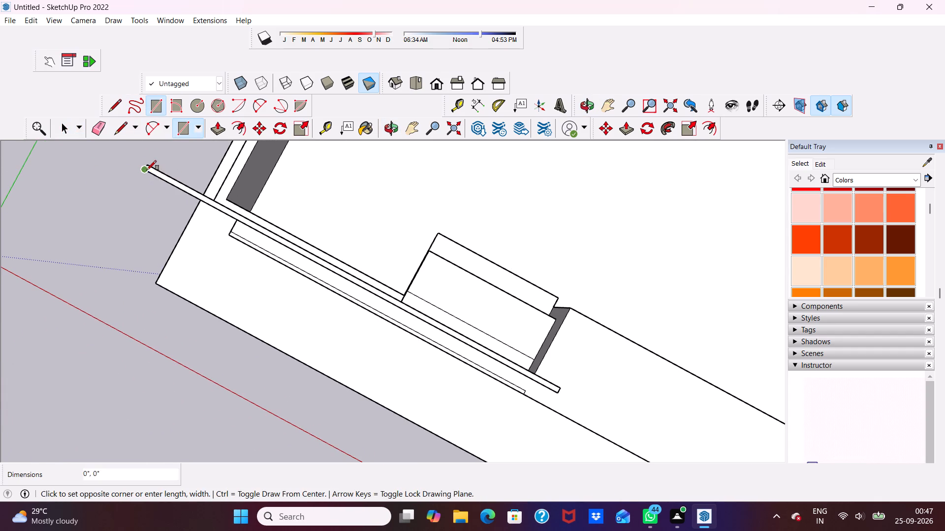
{"action": "scroll", "coordinate": [178, 157], "scroll_direction": "down", "scroll_amount": 1}
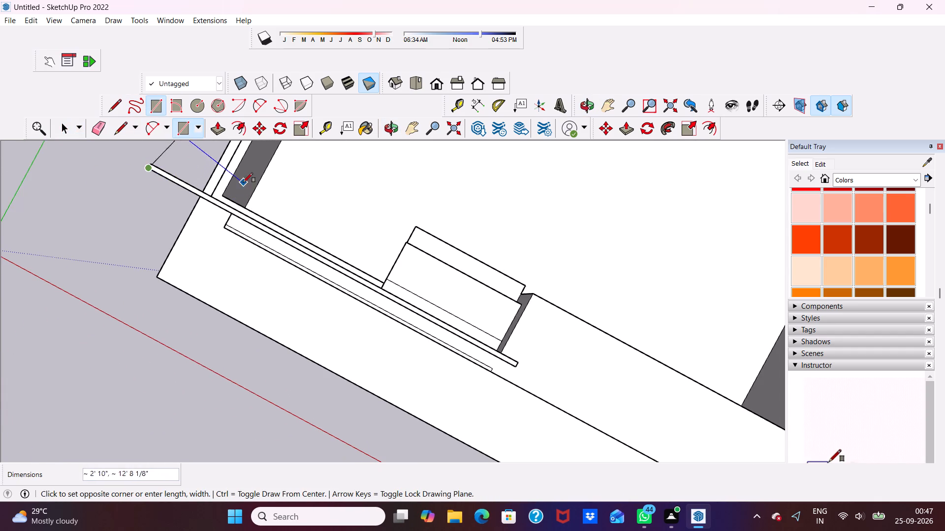
{"action": "left_click", "coordinate": [204, 169]}
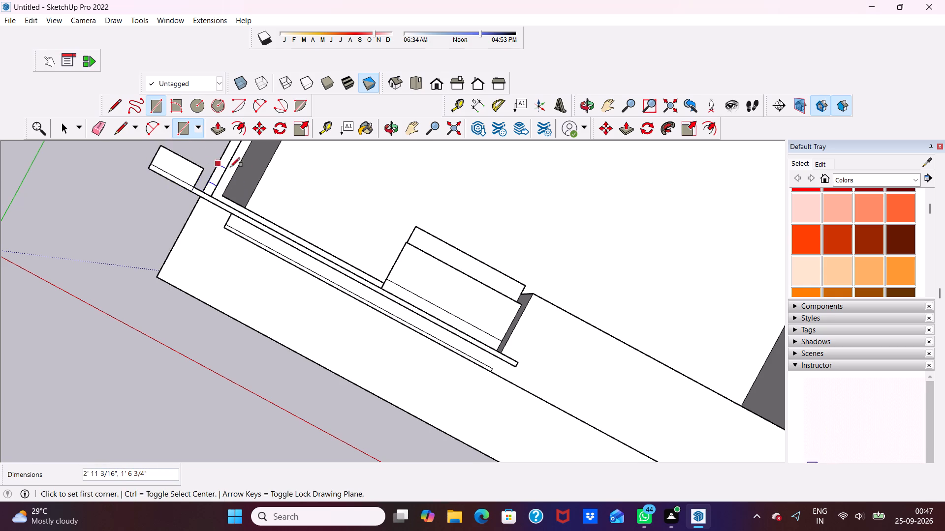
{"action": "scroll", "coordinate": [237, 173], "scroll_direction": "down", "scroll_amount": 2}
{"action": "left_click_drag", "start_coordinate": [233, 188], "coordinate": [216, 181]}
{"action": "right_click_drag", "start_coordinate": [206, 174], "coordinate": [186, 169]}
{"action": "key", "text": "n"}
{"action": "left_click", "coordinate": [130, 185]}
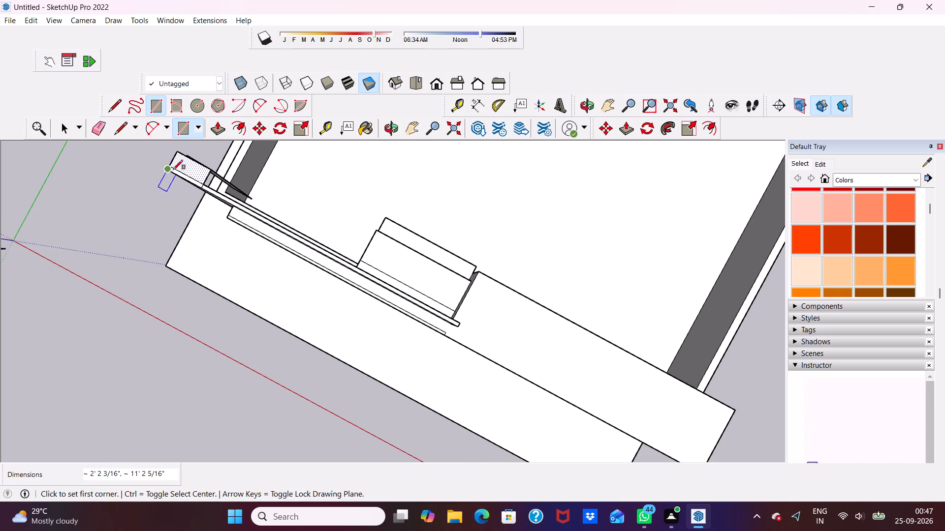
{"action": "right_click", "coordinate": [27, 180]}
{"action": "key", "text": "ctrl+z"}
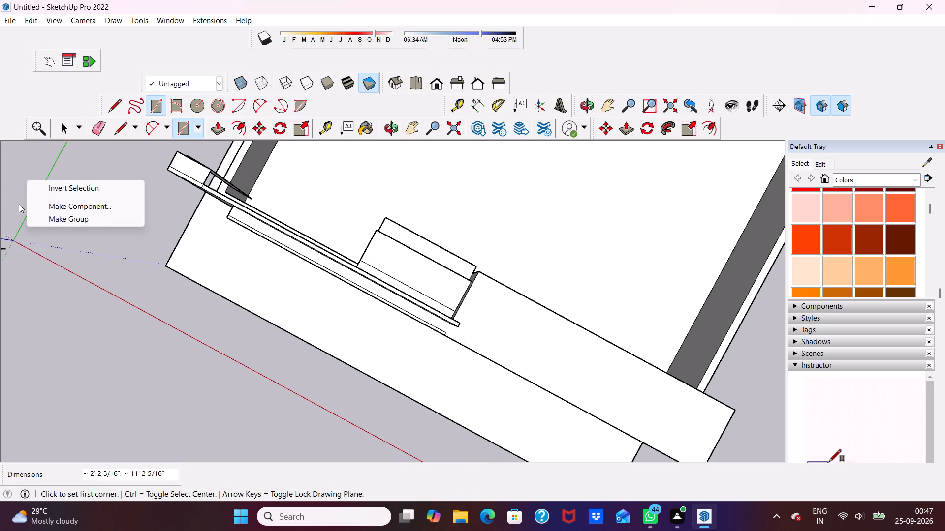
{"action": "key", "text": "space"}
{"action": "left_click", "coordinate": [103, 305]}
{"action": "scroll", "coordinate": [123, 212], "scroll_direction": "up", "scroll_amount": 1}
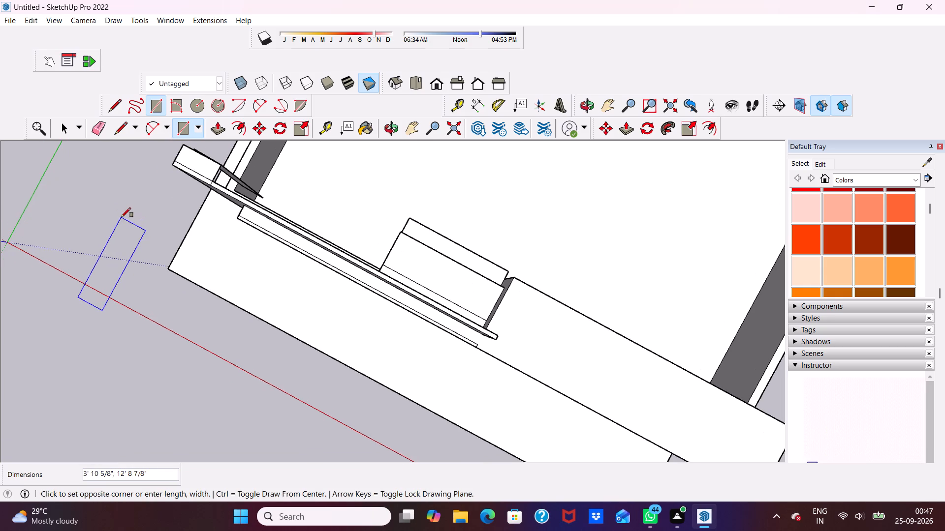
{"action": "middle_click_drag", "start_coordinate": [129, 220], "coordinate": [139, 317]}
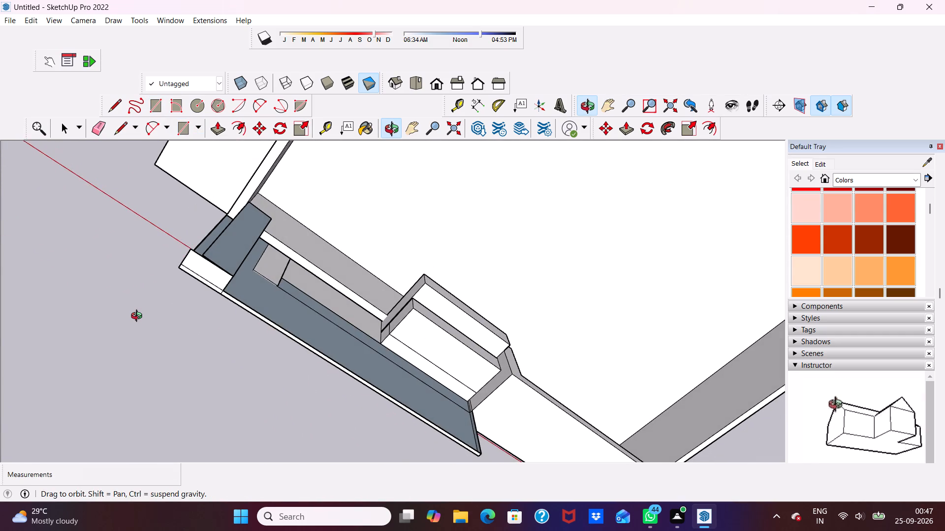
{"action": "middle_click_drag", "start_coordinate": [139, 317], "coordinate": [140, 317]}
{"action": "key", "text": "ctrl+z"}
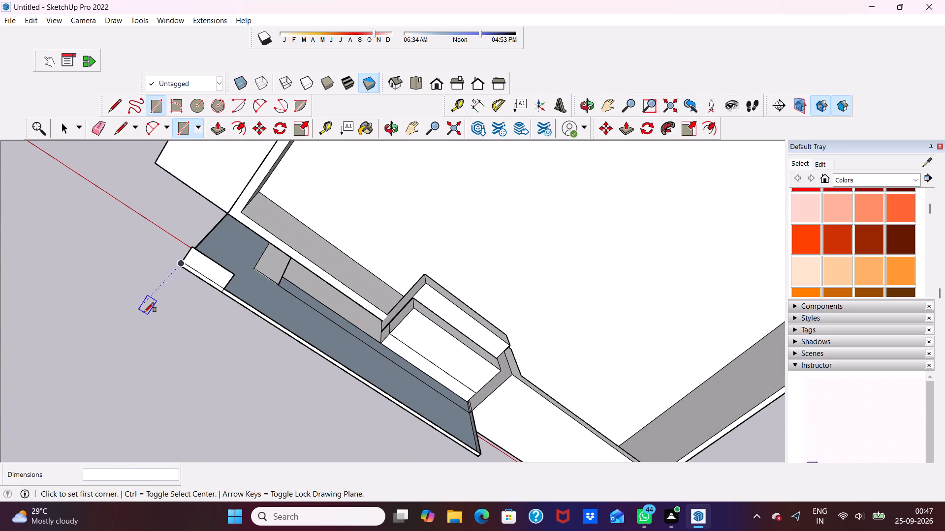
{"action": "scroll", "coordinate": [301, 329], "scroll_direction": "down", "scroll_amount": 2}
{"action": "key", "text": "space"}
Push/Pull the back face of the tall front wall inward, on the side with the corner rectangle, to thicken the wall.
{"action": "middle_click_drag", "start_coordinate": [227, 338], "coordinate": [122, 182]}
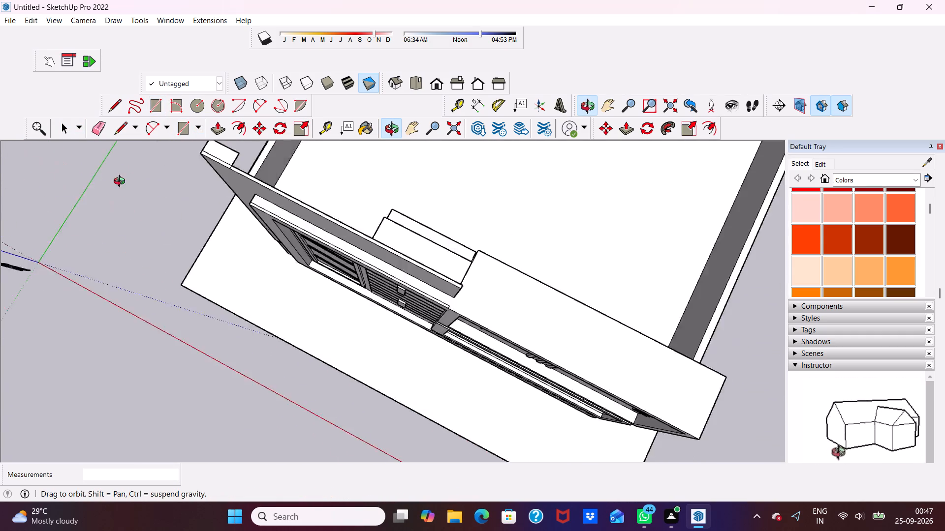
{"action": "middle_click_drag", "start_coordinate": [122, 182], "coordinate": [694, 67]}
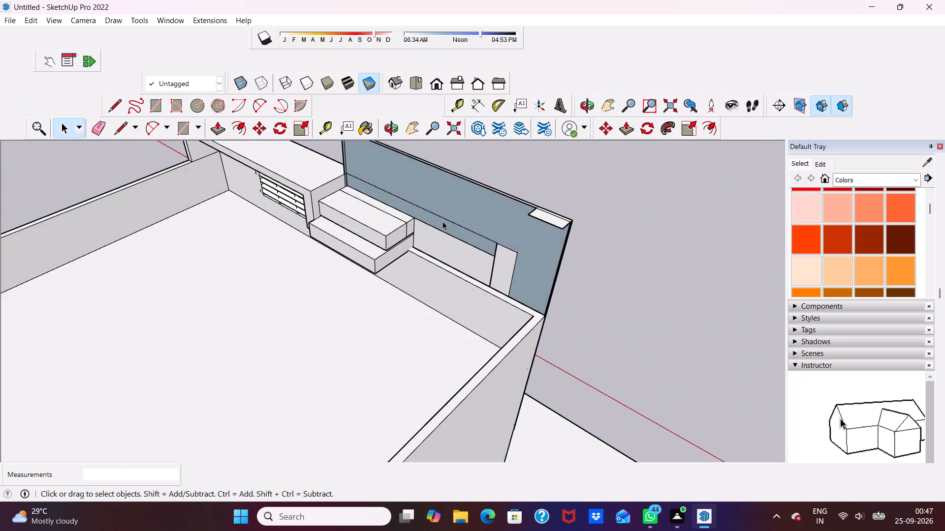
{"action": "scroll", "coordinate": [442, 221], "scroll_direction": "up", "scroll_amount": 5}
{"action": "left_click", "coordinate": [438, 196]}
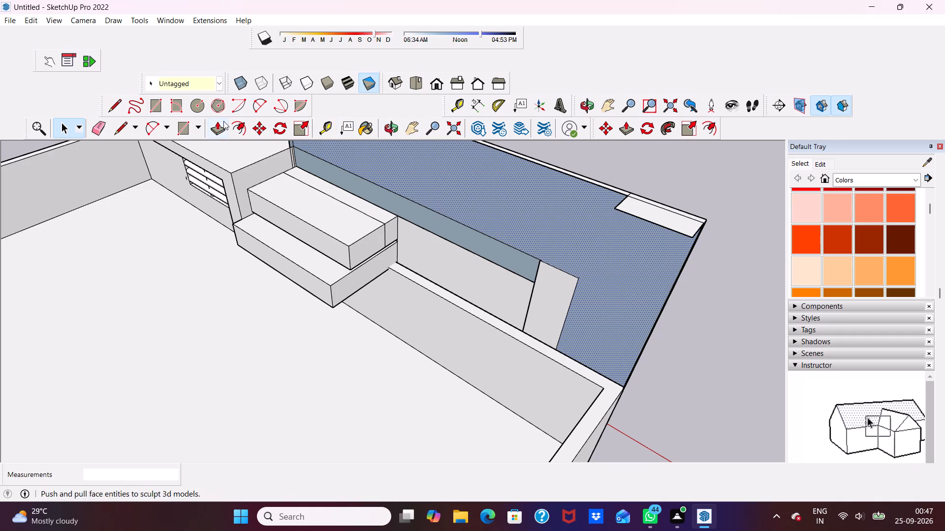
{"action": "left_click", "coordinate": [221, 121]}
{"action": "left_click", "coordinate": [428, 170]}
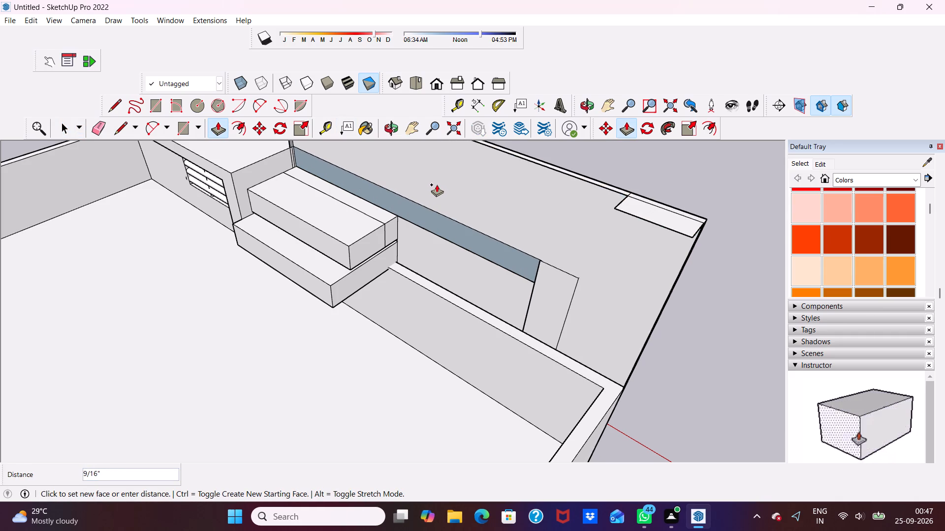
{"action": "left_click", "coordinate": [437, 184]}
Push/Pull the narrow band along the lower edge of the tall wall's back face by 3".
{"action": "scroll", "coordinate": [416, 203], "scroll_direction": "up", "scroll_amount": 3}
{"action": "left_click", "coordinate": [407, 214]}
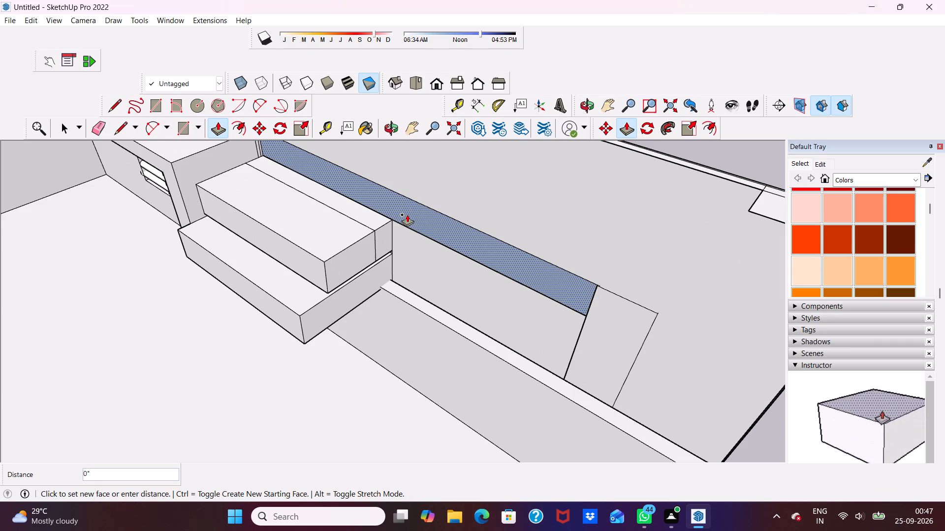
{"action": "left_click", "coordinate": [414, 217]}
Push the lower block behind the front elevation back in stages of about 1' 7 1/2", 1' 3 3/16" and 2' 7 1/2", as far as it goes.
{"action": "scroll", "coordinate": [374, 240], "scroll_direction": "down", "scroll_amount": 3}
{"action": "middle_click_drag", "start_coordinate": [364, 246], "coordinate": [363, 248]}
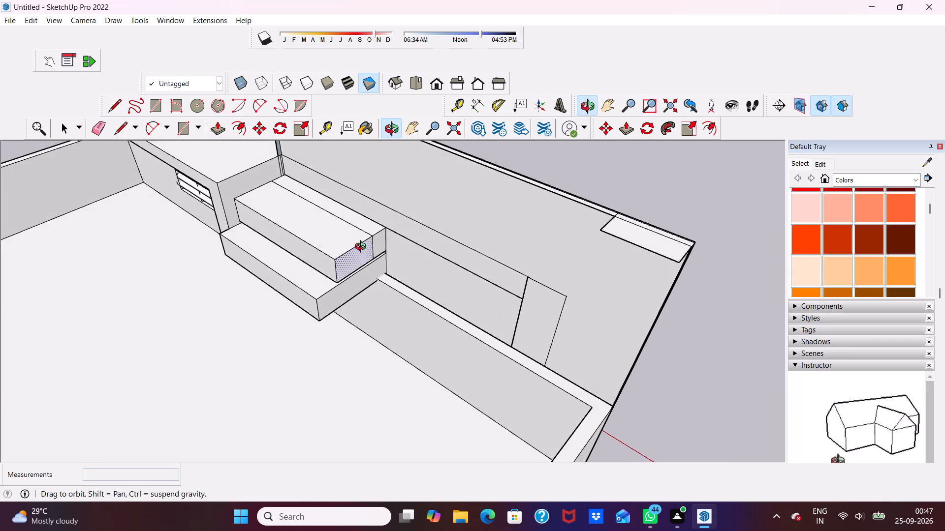
{"action": "middle_click_drag", "start_coordinate": [363, 248], "coordinate": [183, 240]}
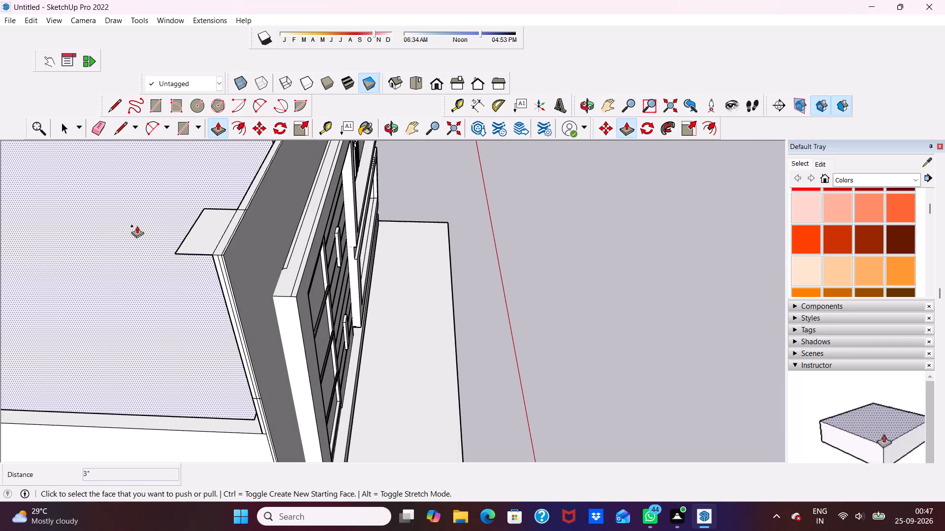
{"action": "middle_click_drag", "start_coordinate": [135, 225], "coordinate": [497, 206]}
{"action": "scroll", "coordinate": [493, 198], "scroll_direction": "up", "scroll_amount": 6}
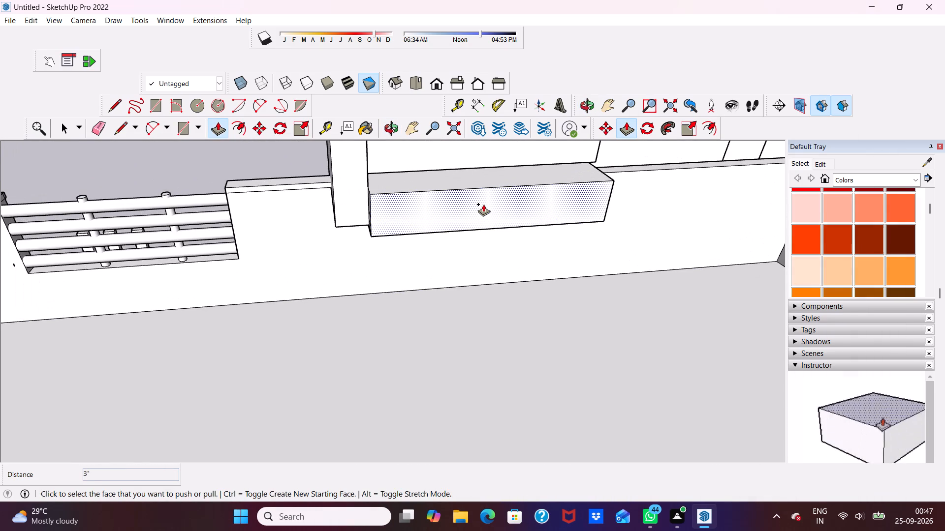
{"action": "scroll", "coordinate": [493, 206], "scroll_direction": "down", "scroll_amount": 2}
{"action": "key", "text": "space"}
{"action": "middle_click_drag", "start_coordinate": [249, 267], "coordinate": [571, 237]}
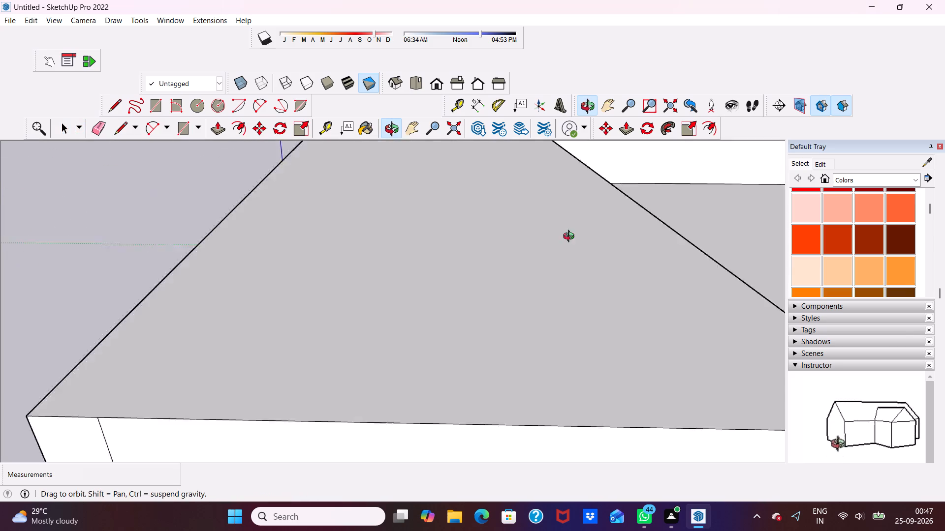
{"action": "middle_click_drag", "start_coordinate": [571, 237], "coordinate": [252, 260]}
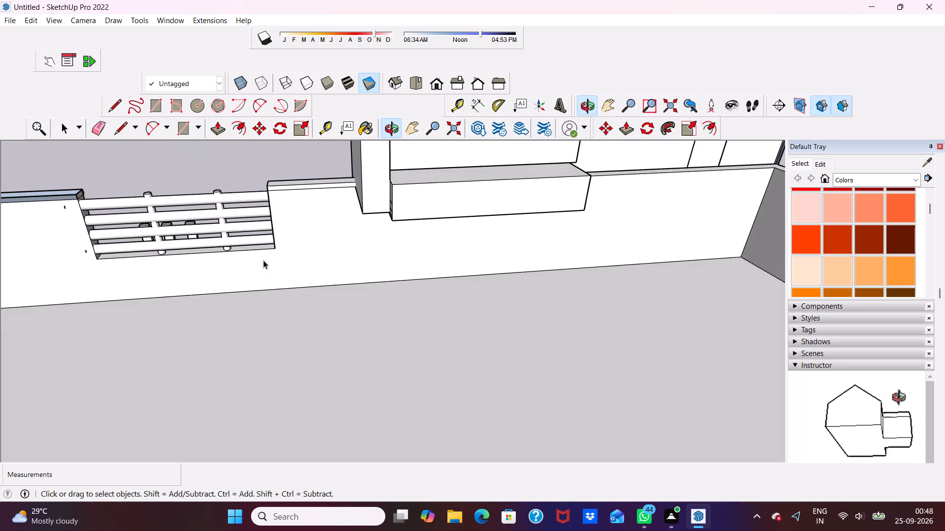
{"action": "scroll", "coordinate": [408, 230], "scroll_direction": "up", "scroll_amount": 3}
{"action": "left_click", "coordinate": [483, 202]}
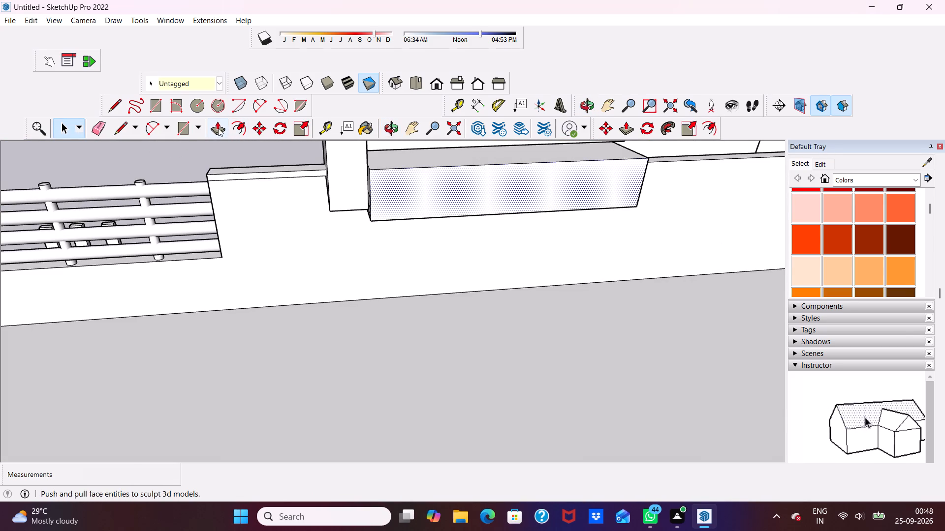
{"action": "left_click", "coordinate": [218, 128]}
{"action": "left_click_drag", "start_coordinate": [549, 197], "coordinate": [553, 175]}
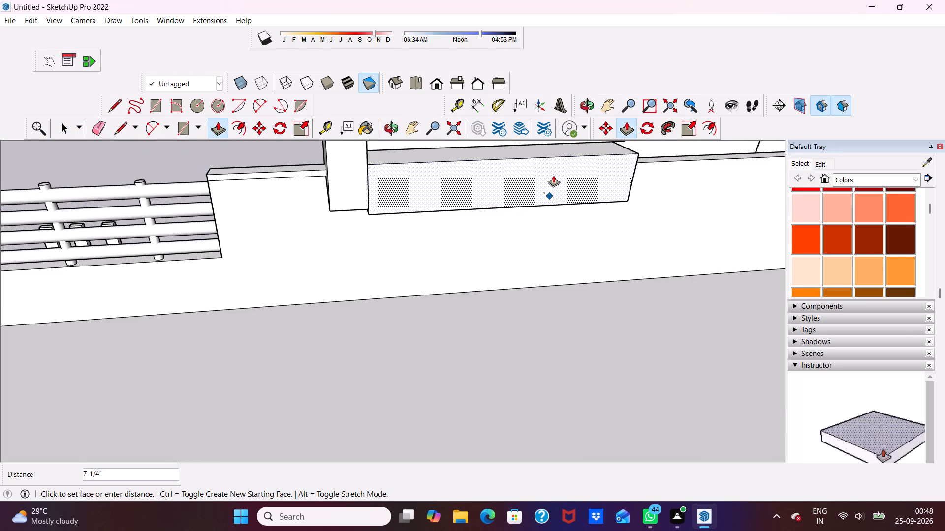
{"action": "left_click_drag", "start_coordinate": [553, 175], "coordinate": [555, 136]}
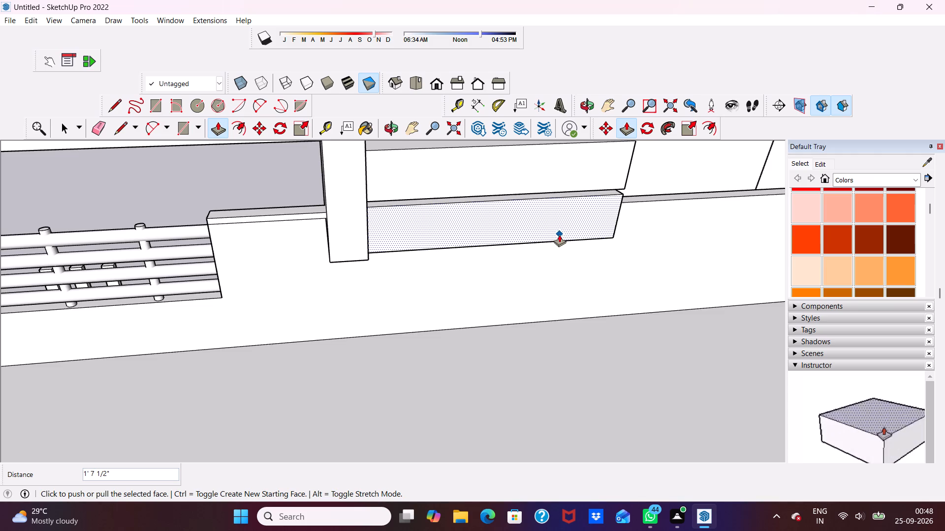
{"action": "scroll", "coordinate": [534, 231], "scroll_direction": "up", "scroll_amount": 2}
{"action": "left_click_drag", "start_coordinate": [531, 225], "coordinate": [528, 198]}
{"action": "scroll", "coordinate": [514, 217], "scroll_direction": "down", "scroll_amount": 3}
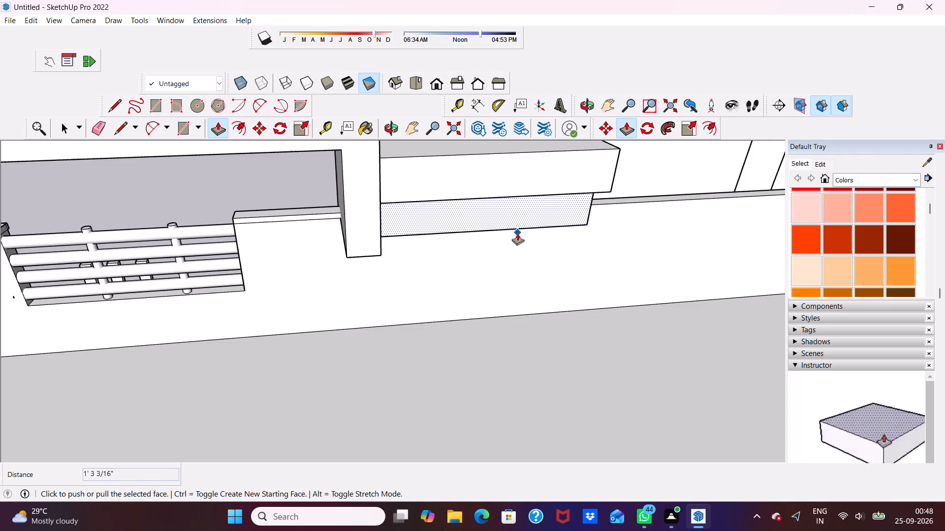
{"action": "middle_click_drag", "start_coordinate": [517, 233], "coordinate": [450, 257]}
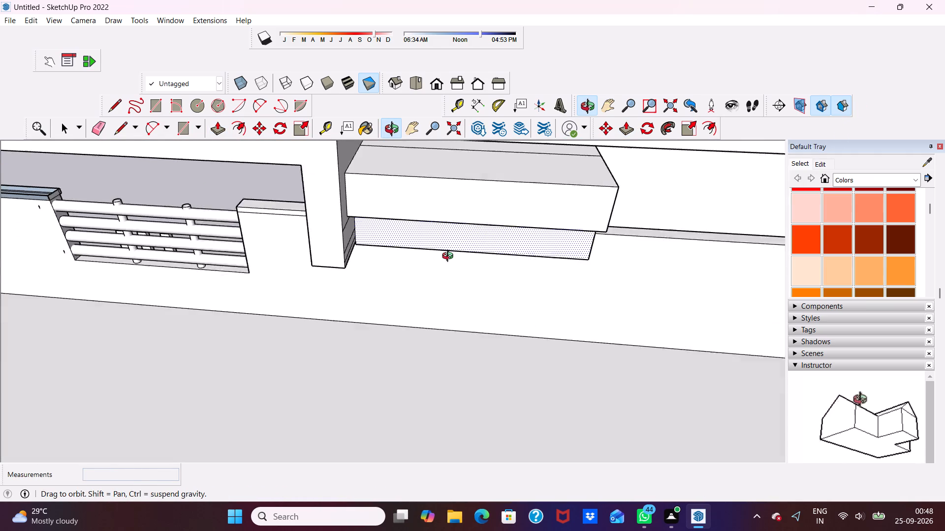
{"action": "middle_click_drag", "start_coordinate": [450, 257], "coordinate": [438, 257]}
{"action": "scroll", "coordinate": [433, 198], "scroll_direction": "down", "scroll_amount": 7}
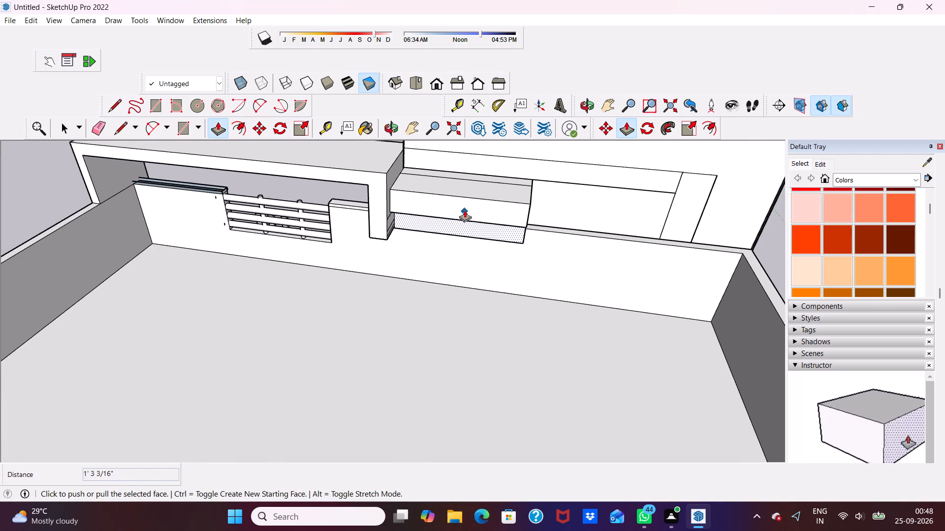
{"action": "left_click_drag", "start_coordinate": [467, 206], "coordinate": [479, 177]}
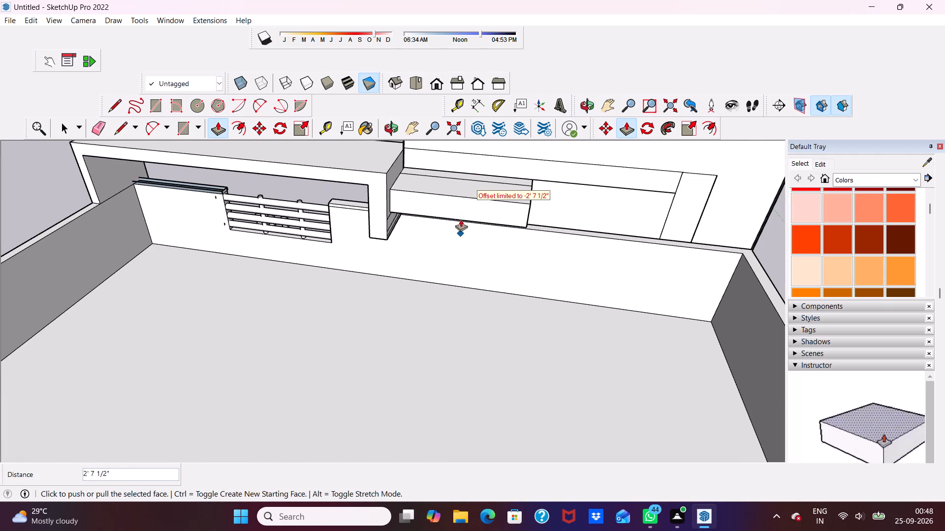
Push the inner face of the upper block behind the elevation back toward the wall, finishing with a push of about 11 13/16".
{"action": "middle_click_drag", "start_coordinate": [463, 204], "coordinate": [479, 131]}
{"action": "scroll", "coordinate": [480, 154], "scroll_direction": "up", "scroll_amount": 5}
{"action": "key", "text": "space"}
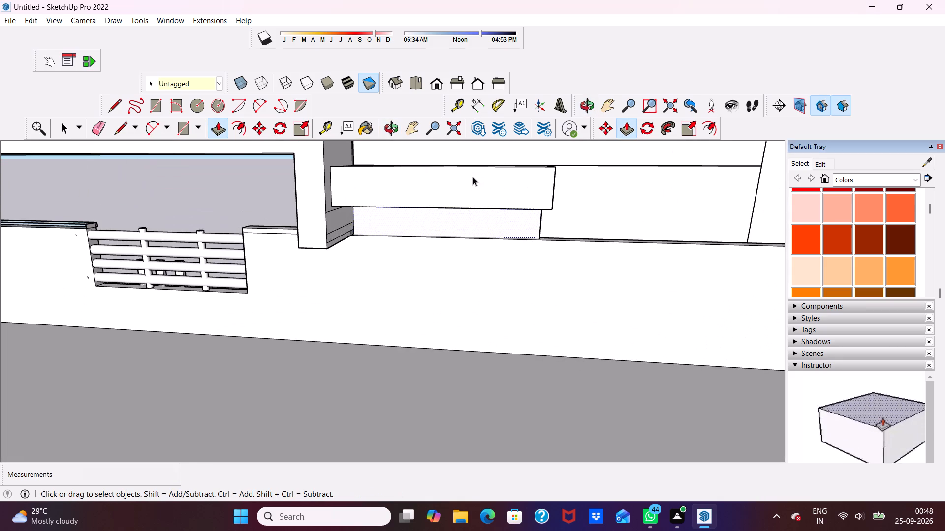
{"action": "left_click", "coordinate": [472, 179]}
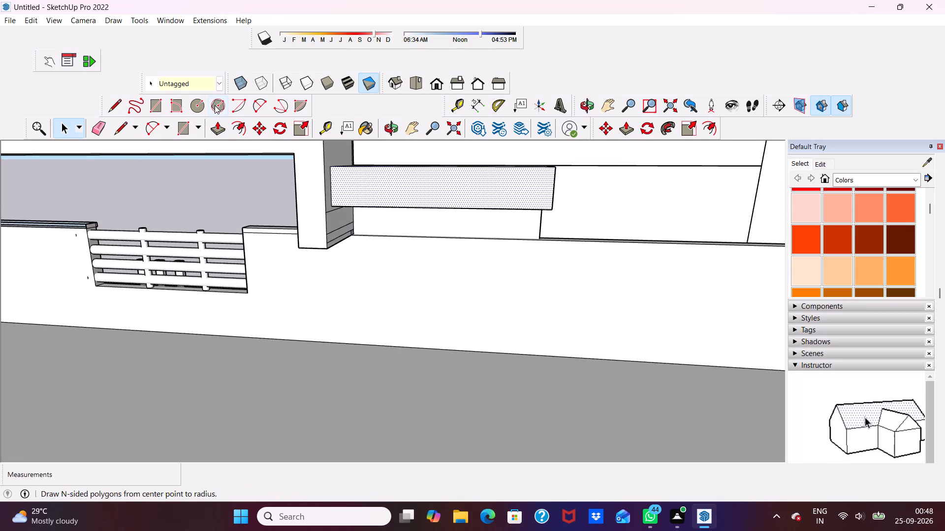
{"action": "left_click", "coordinate": [217, 123]}
{"action": "left_click_drag", "start_coordinate": [423, 170], "coordinate": [423, 166]}
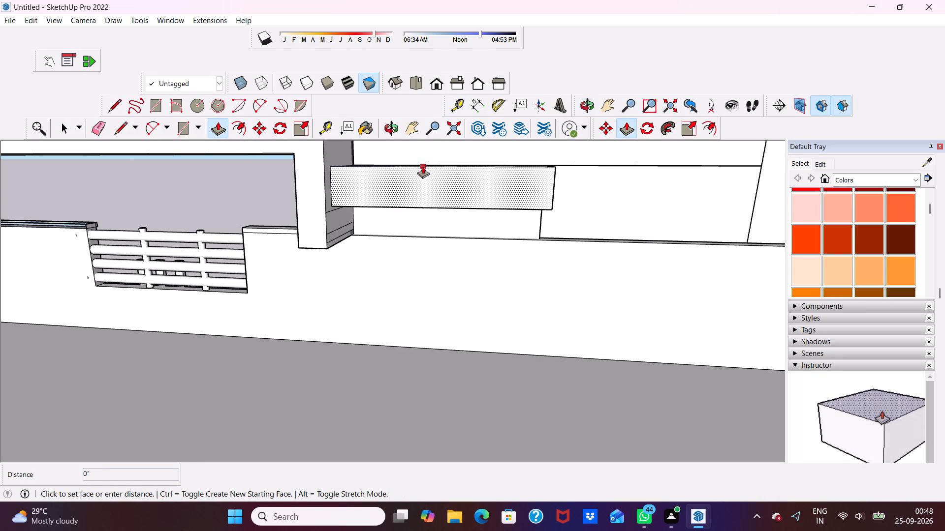
{"action": "left_click_drag", "start_coordinate": [423, 166], "coordinate": [434, 145]}
{"action": "scroll", "coordinate": [418, 166], "scroll_direction": "up", "scroll_amount": 5}
{"action": "left_click_drag", "start_coordinate": [415, 173], "coordinate": [420, 164]}
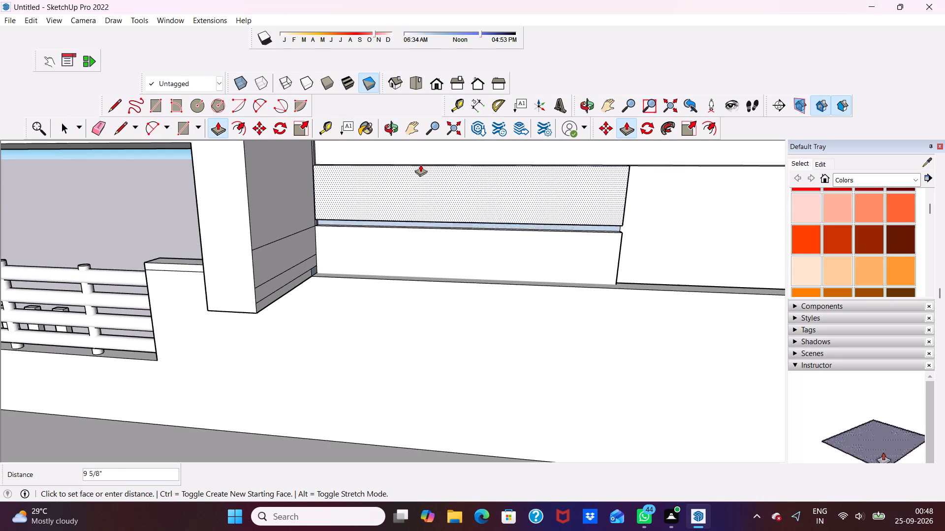
{"action": "left_click_drag", "start_coordinate": [420, 164], "coordinate": [419, 174]}
{"action": "scroll", "coordinate": [419, 174], "scroll_direction": "down", "scroll_amount": 5}
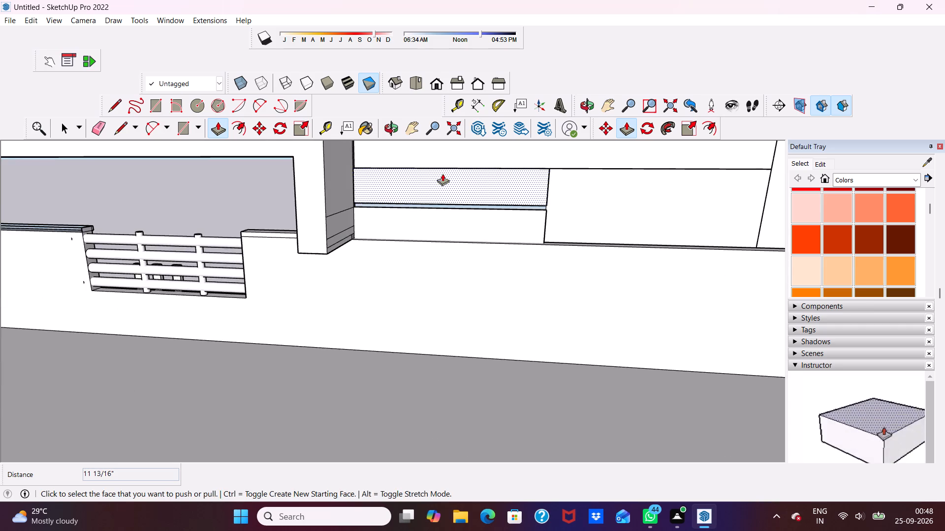
Examine the banded panel, its raised strips and the surrounding frame closely from the front and from below.
{"action": "middle_click_drag", "start_coordinate": [442, 174], "coordinate": [32, 188]}
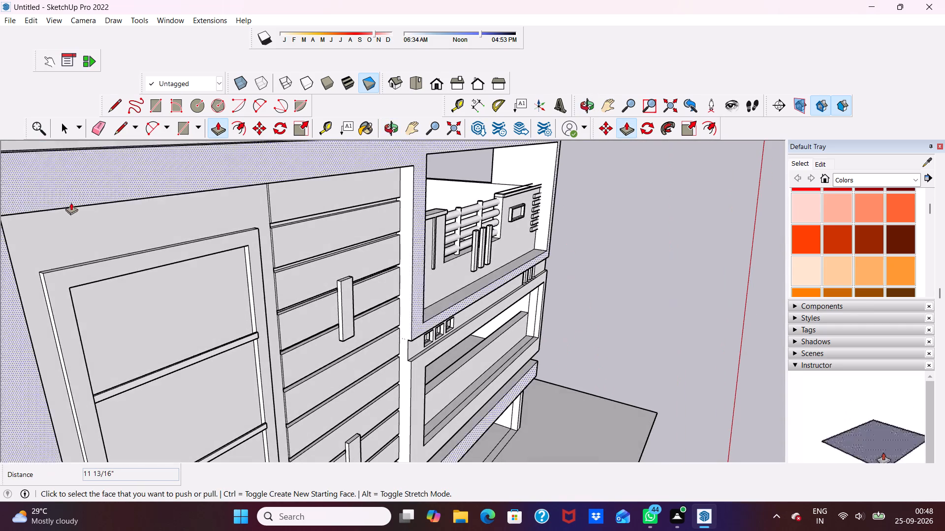
{"action": "scroll", "coordinate": [219, 221], "scroll_direction": "up", "scroll_amount": 6}
{"action": "scroll", "coordinate": [336, 187], "scroll_direction": "up", "scroll_amount": 7}
{"action": "scroll", "coordinate": [342, 201], "scroll_direction": "down", "scroll_amount": 1}
{"action": "middle_click_drag", "start_coordinate": [342, 201], "coordinate": [332, 0]}
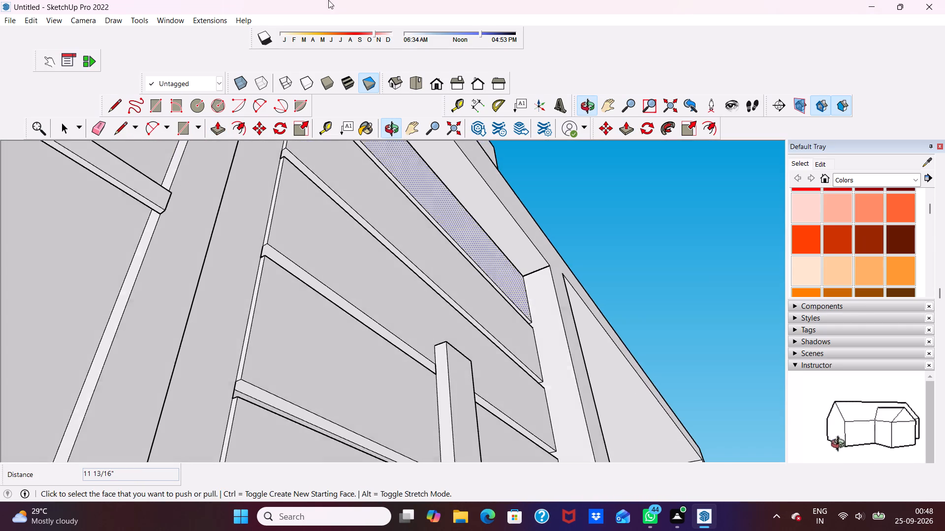
{"action": "scroll", "coordinate": [321, 4], "scroll_direction": "down", "scroll_amount": 6}
{"action": "left_click_drag", "start_coordinate": [557, 8], "coordinate": [515, 117]}
{"action": "key", "text": "space"}
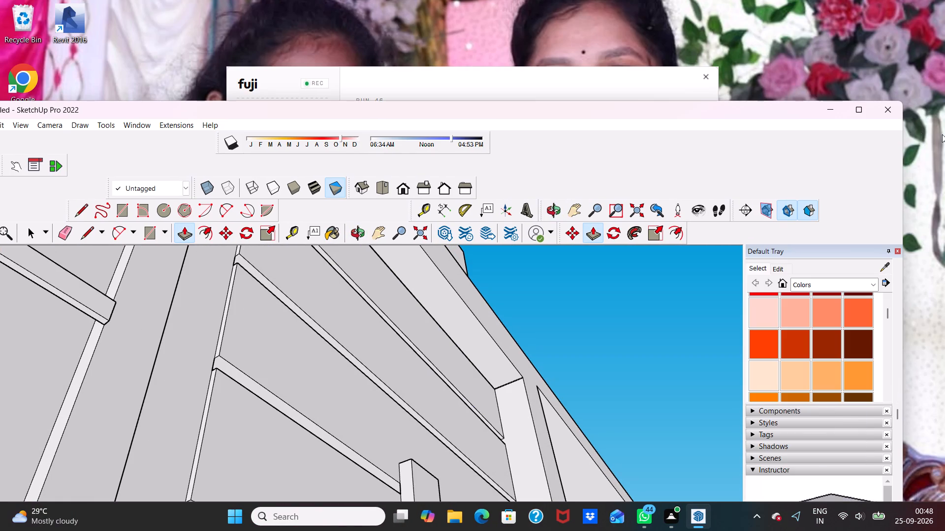
{"action": "left_click", "coordinate": [864, 117]}
{"action": "scroll", "coordinate": [698, 125], "scroll_direction": "down", "scroll_amount": 4}
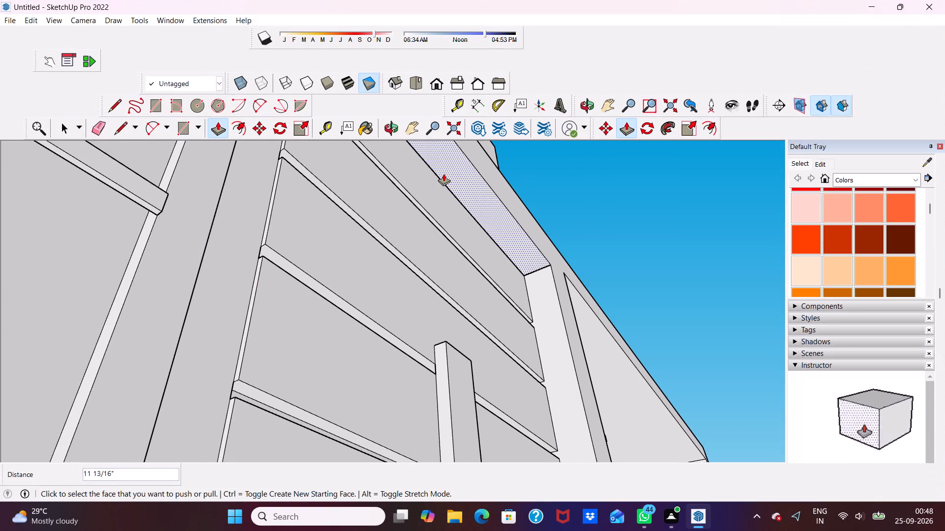
{"action": "scroll", "coordinate": [457, 169], "scroll_direction": "up", "scroll_amount": 3}
{"action": "key", "text": "space"}
{"action": "scroll", "coordinate": [523, 162], "scroll_direction": "down", "scroll_amount": 3}
{"action": "middle_click_drag", "start_coordinate": [524, 170], "coordinate": [404, 82]}
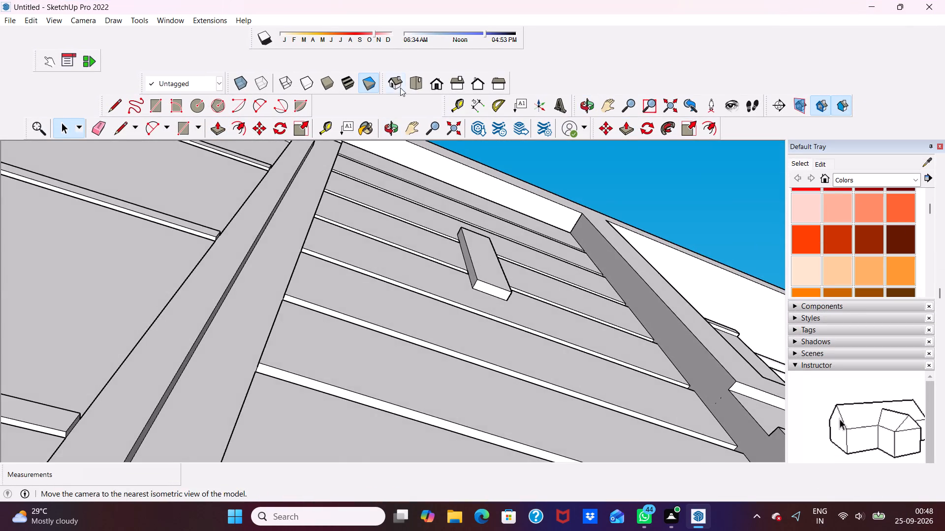
{"action": "scroll", "coordinate": [400, 88], "scroll_direction": "down", "scroll_amount": 9}
{"action": "scroll", "coordinate": [504, 15], "scroll_direction": "down", "scroll_amount": 3}
{"action": "scroll", "coordinate": [462, 188], "scroll_direction": "down", "scroll_amount": 1}
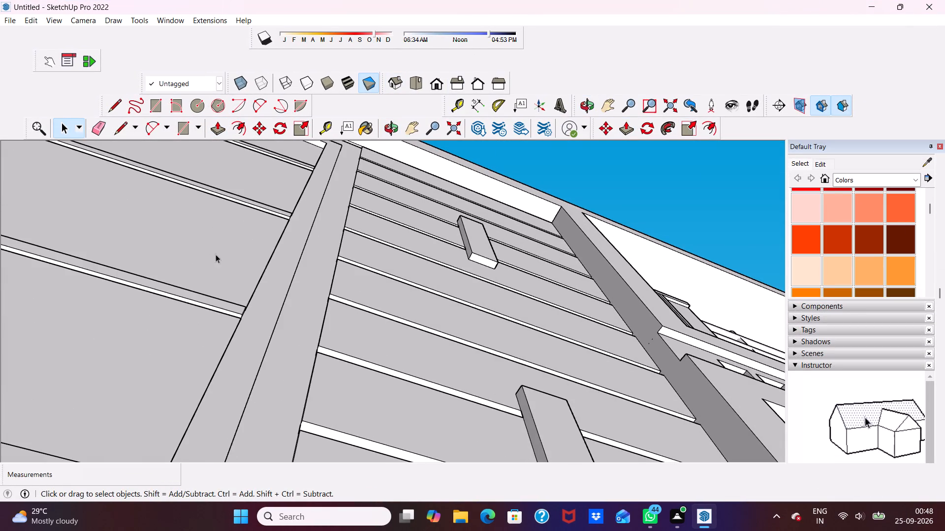
{"action": "scroll", "coordinate": [218, 211], "scroll_direction": "down", "scroll_amount": 13}
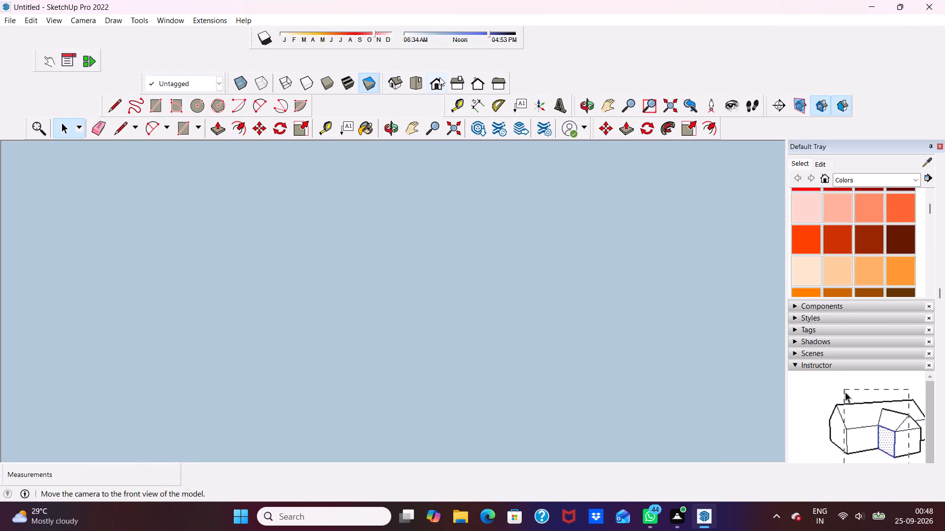
Examine the whole front elevation from the front, below and above, including the back of the tall front wall.
{"action": "left_click", "coordinate": [440, 77]}
{"action": "scroll", "coordinate": [434, 286], "scroll_direction": "down", "scroll_amount": 10}
{"action": "middle_click_drag", "start_coordinate": [322, 272], "coordinate": [313, 267]}
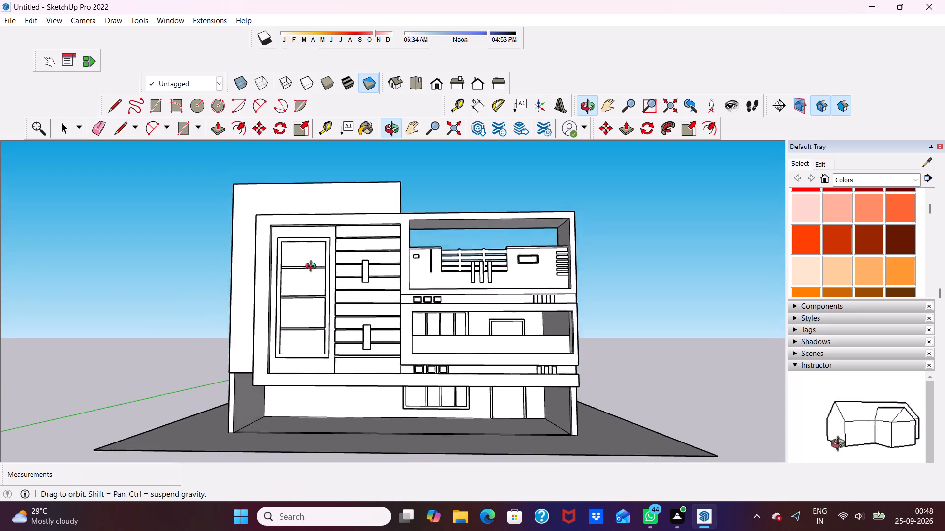
{"action": "middle_click_drag", "start_coordinate": [313, 267], "coordinate": [324, 195]}
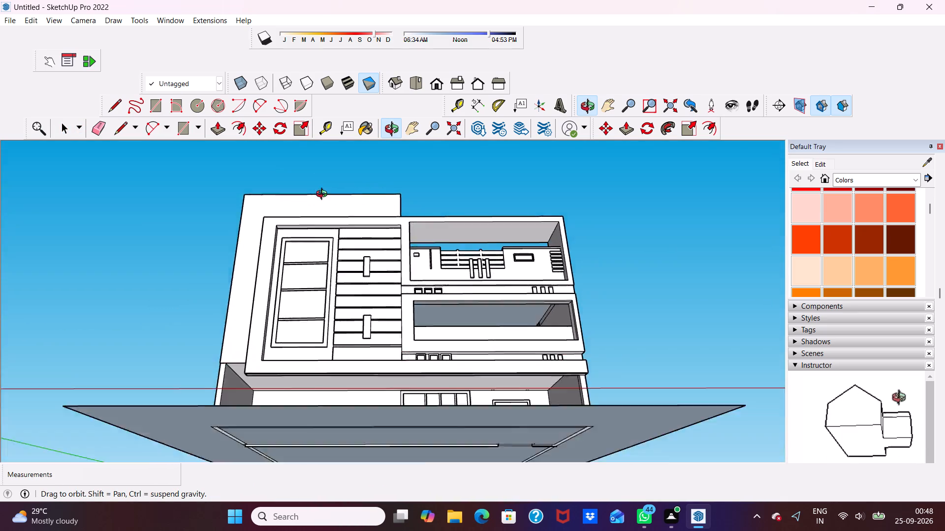
{"action": "middle_click_drag", "start_coordinate": [324, 195], "coordinate": [355, 246]}
{"action": "scroll", "coordinate": [355, 246], "scroll_direction": "up", "scroll_amount": 6}
{"action": "scroll", "coordinate": [359, 245], "scroll_direction": "down", "scroll_amount": 5}
{"action": "scroll", "coordinate": [368, 237], "scroll_direction": "up", "scroll_amount": 1}
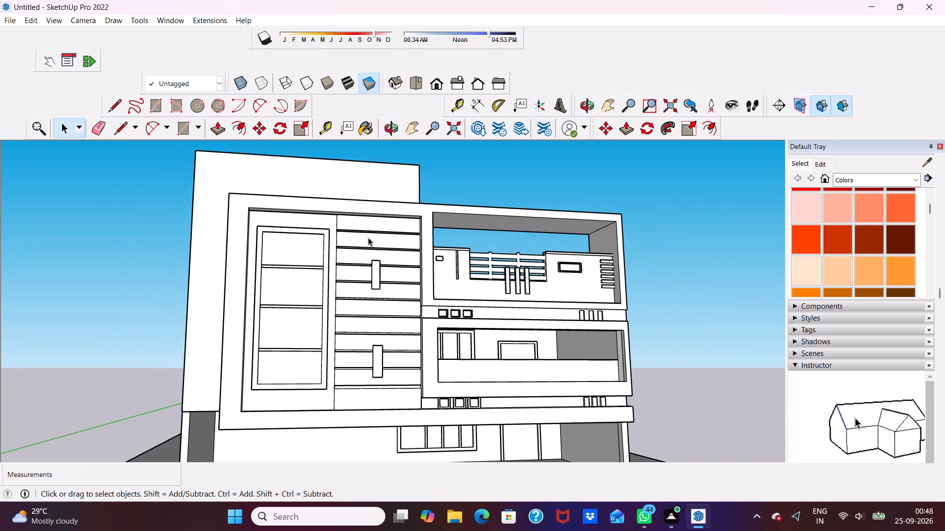
{"action": "scroll", "coordinate": [368, 237], "scroll_direction": "up", "scroll_amount": 2}
{"action": "scroll", "coordinate": [368, 237], "scroll_direction": "down", "scroll_amount": 5}
{"action": "middle_click_drag", "start_coordinate": [368, 237], "coordinate": [312, 286]}
{"action": "scroll", "coordinate": [355, 90], "scroll_direction": "up", "scroll_amount": 2}
{"action": "scroll", "coordinate": [358, 47], "scroll_direction": "down", "scroll_amount": 1}
{"action": "middle_click_drag", "start_coordinate": [333, 169], "coordinate": [298, 244]}
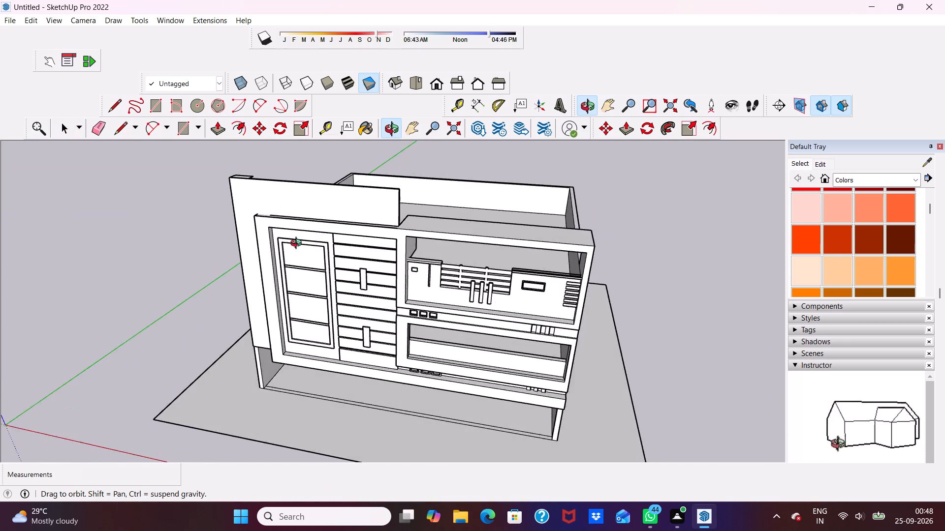
{"action": "middle_click_drag", "start_coordinate": [298, 244], "coordinate": [297, 244]}
{"action": "scroll", "coordinate": [284, 193], "scroll_direction": "up", "scroll_amount": 5}
{"action": "middle_click_drag", "start_coordinate": [304, 187], "coordinate": [108, 268]}
{"action": "scroll", "coordinate": [352, 210], "scroll_direction": "up", "scroll_amount": 3}
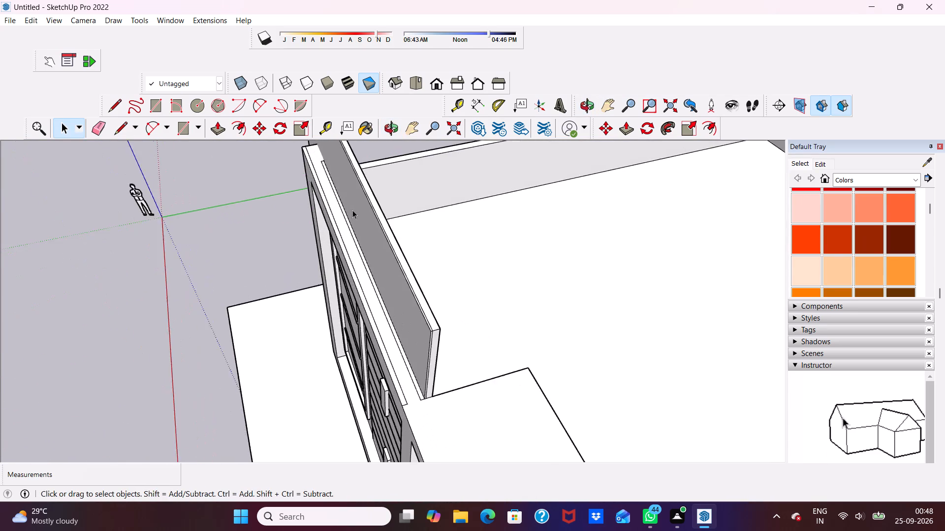
{"action": "scroll", "coordinate": [352, 210], "scroll_direction": "up", "scroll_amount": 1}
{"action": "scroll", "coordinate": [350, 214], "scroll_direction": "down", "scroll_amount": 6}
{"action": "scroll", "coordinate": [355, 125], "scroll_direction": "up", "scroll_amount": 3}
{"action": "scroll", "coordinate": [317, 139], "scroll_direction": "up", "scroll_amount": 5}
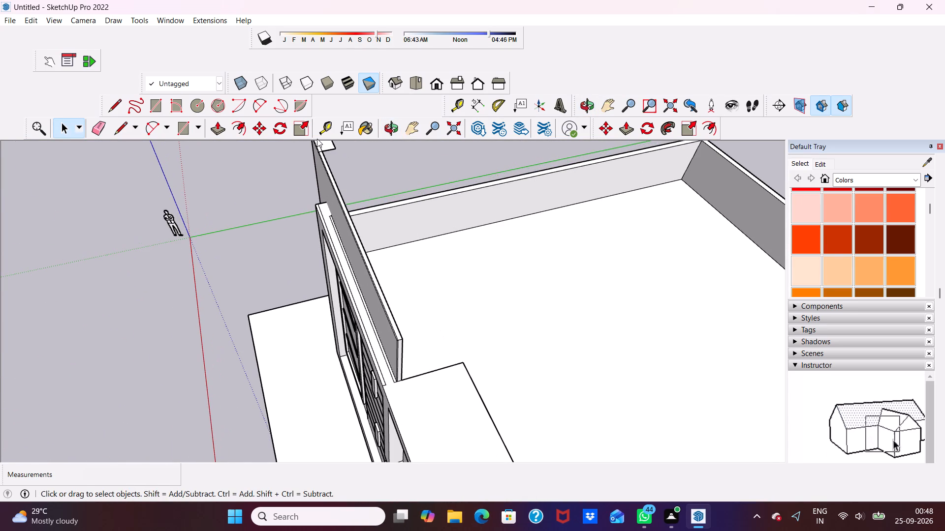
Pull the small rectangular face at the far end of the tall front wall's top up by 1'.
{"action": "scroll", "coordinate": [317, 139], "scroll_direction": "up", "scroll_amount": 5}
{"action": "scroll", "coordinate": [330, 167], "scroll_direction": "down", "scroll_amount": 5}
{"action": "scroll", "coordinate": [331, 148], "scroll_direction": "up", "scroll_amount": 5}
{"action": "scroll", "coordinate": [331, 147], "scroll_direction": "down", "scroll_amount": 7}
{"action": "scroll", "coordinate": [330, 152], "scroll_direction": "up", "scroll_amount": 1}
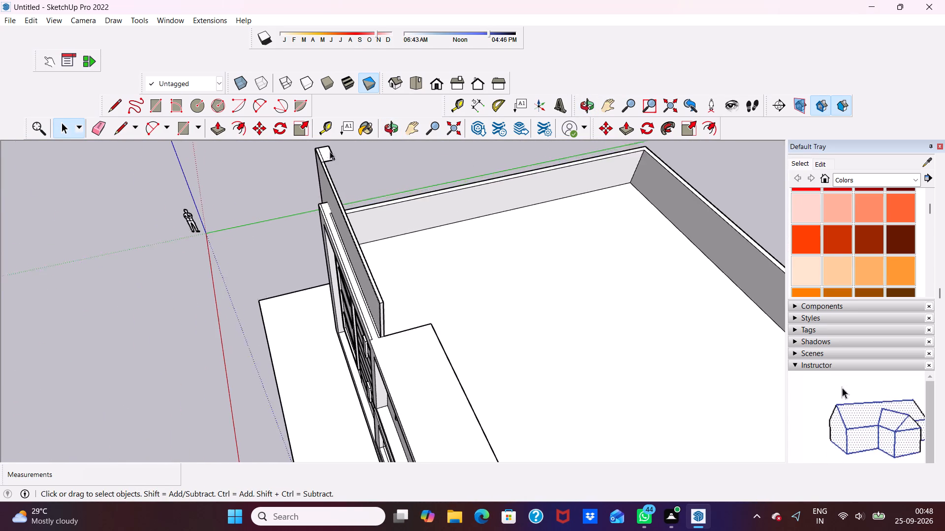
{"action": "scroll", "coordinate": [330, 151], "scroll_direction": "up", "scroll_amount": 7}
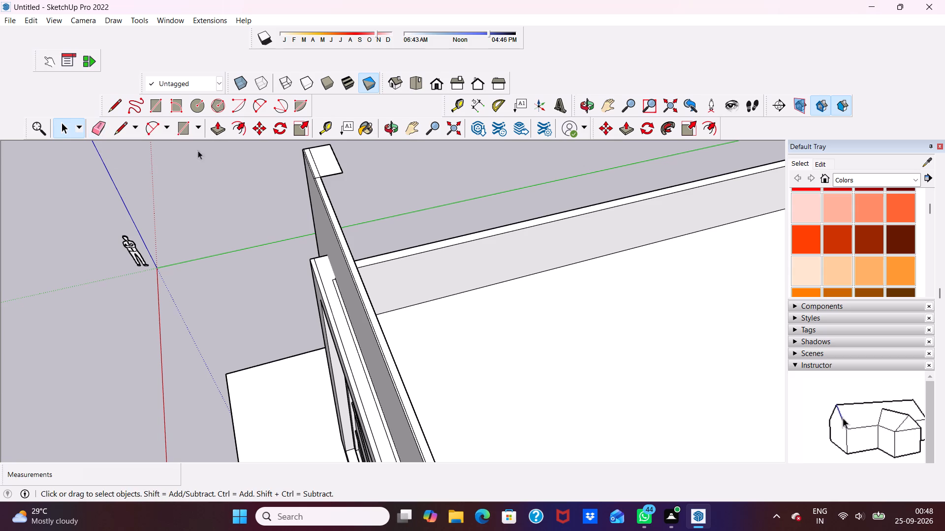
{"action": "left_click", "coordinate": [324, 152]}
{"action": "left_click", "coordinate": [218, 126]}
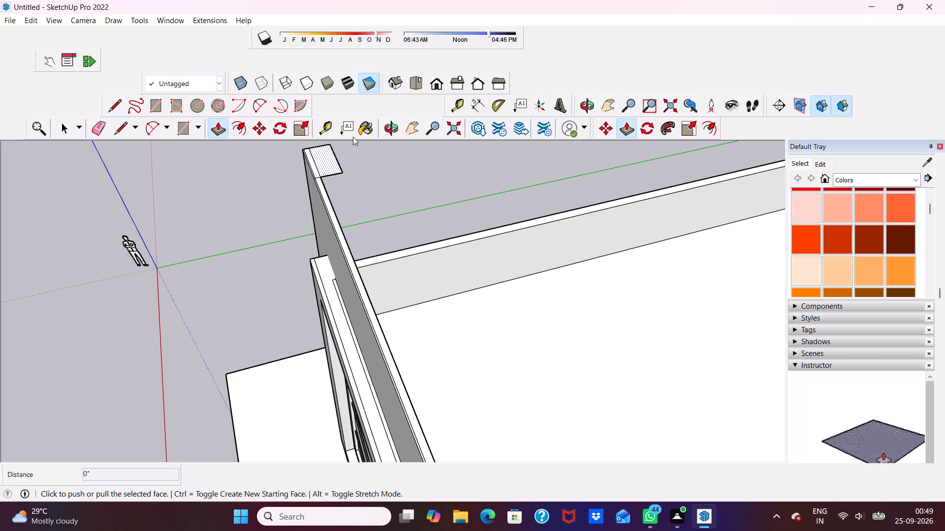
{"action": "left_click", "coordinate": [321, 156]}
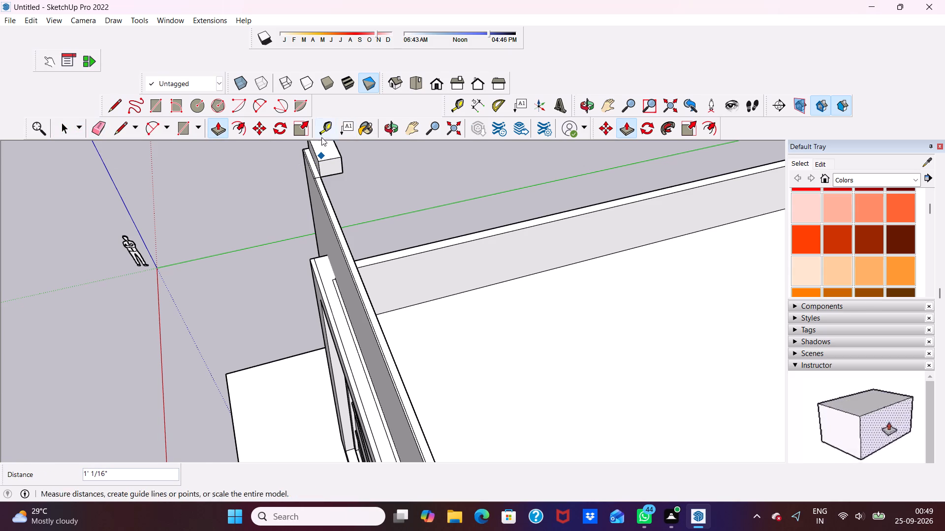
{"action": "key", "text": "1"}
{"action": "key", "text": "apostrophe"}
{"action": "key", "text": "Return"}
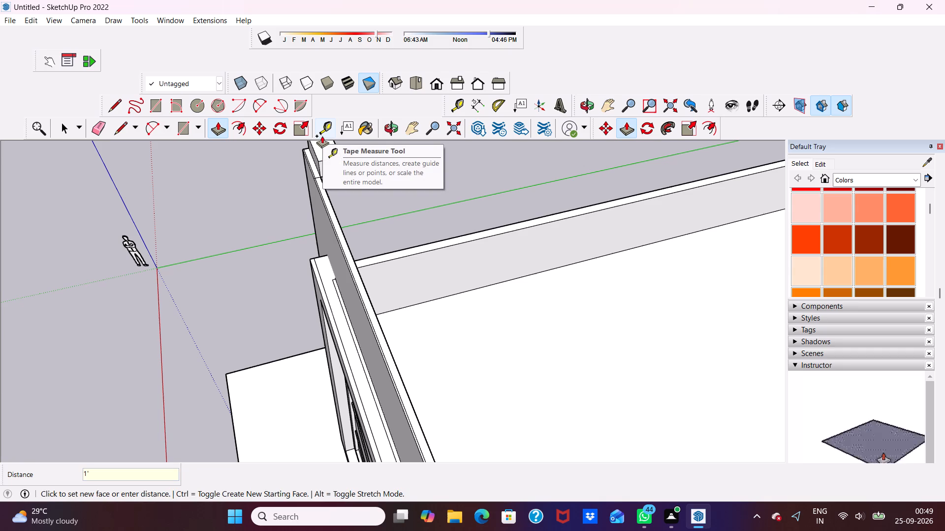
Extend the raised block's wall-side face across the wall's thickness, flush with the front of the tall wall.
{"action": "scroll", "coordinate": [303, 174], "scroll_direction": "up", "scroll_amount": 5}
{"action": "scroll", "coordinate": [326, 173], "scroll_direction": "down", "scroll_amount": 7}
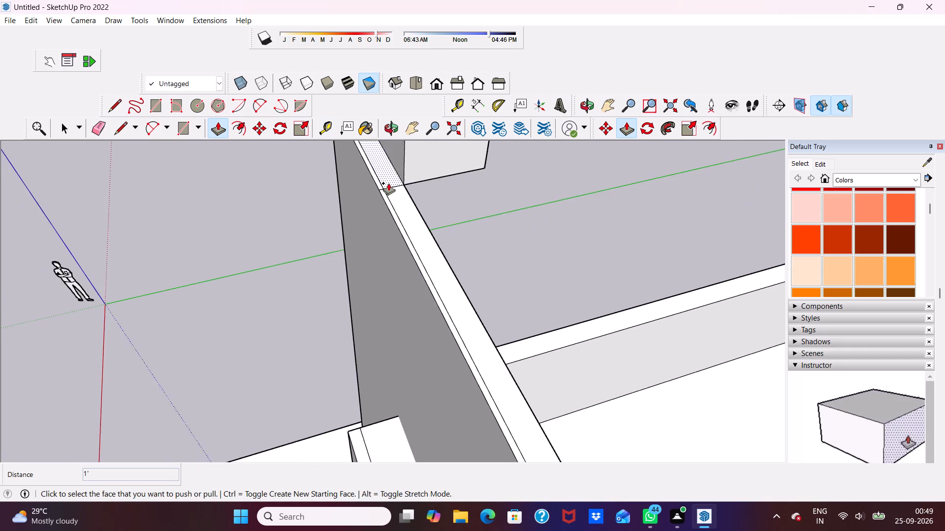
{"action": "scroll", "coordinate": [398, 153], "scroll_direction": "up", "scroll_amount": 4}
{"action": "left_click_drag", "start_coordinate": [394, 154], "coordinate": [386, 159]}
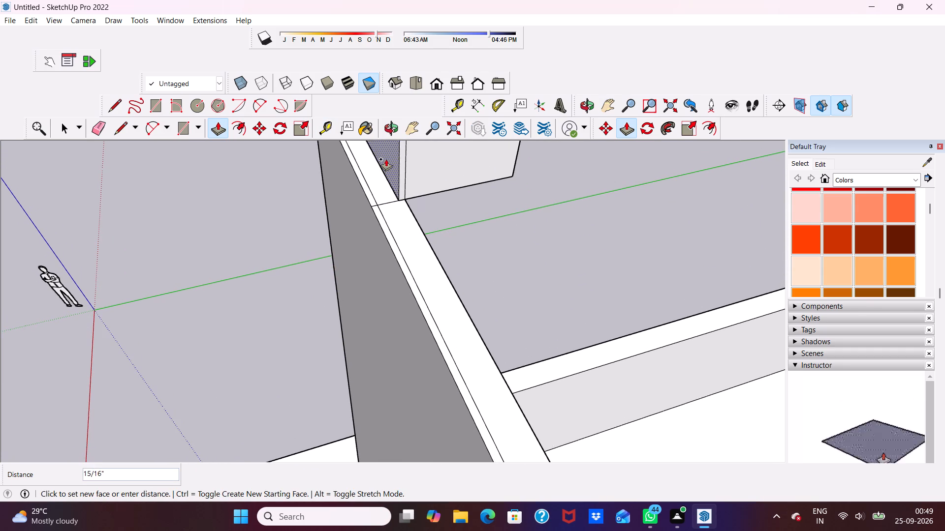
{"action": "left_click_drag", "start_coordinate": [386, 159], "coordinate": [361, 184]}
{"action": "scroll", "coordinate": [361, 184], "scroll_direction": "down", "scroll_amount": 6}
{"action": "middle_click_drag", "start_coordinate": [382, 199], "coordinate": [386, 279]}
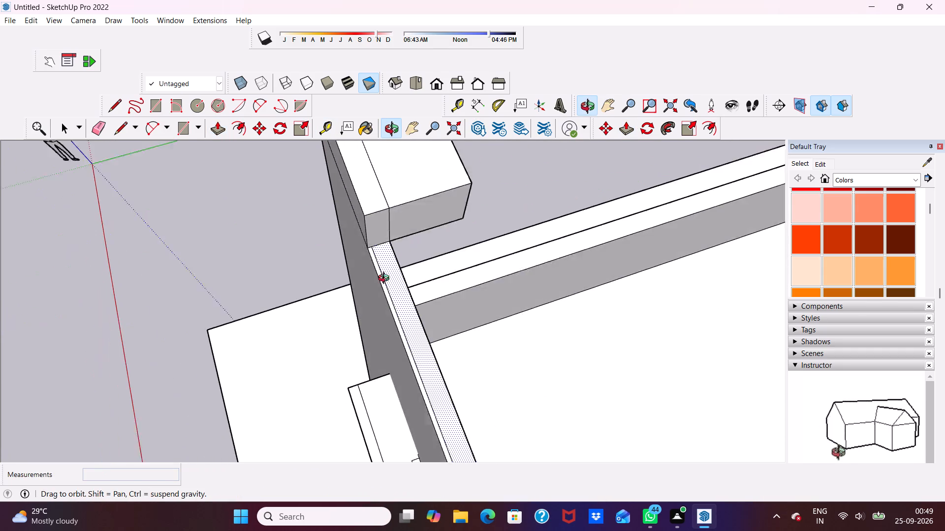
{"action": "middle_click_drag", "start_coordinate": [386, 279], "coordinate": [382, 280]}
{"action": "key", "text": "space"}
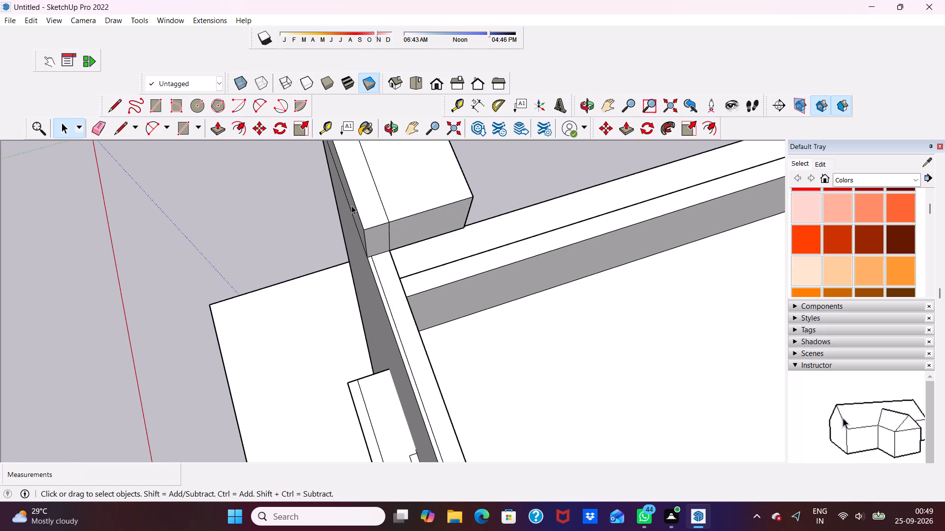
Pull the block's front face outward so it overhangs the front of the tall wall.
{"action": "scroll", "coordinate": [346, 211], "scroll_direction": "down", "scroll_amount": 1}
{"action": "middle_click_drag", "start_coordinate": [343, 220], "coordinate": [512, 162]}
{"action": "scroll", "coordinate": [527, 165], "scroll_direction": "up", "scroll_amount": 1}
{"action": "scroll", "coordinate": [457, 229], "scroll_direction": "down", "scroll_amount": 4}
{"action": "scroll", "coordinate": [331, 69], "scroll_direction": "up", "scroll_amount": 2}
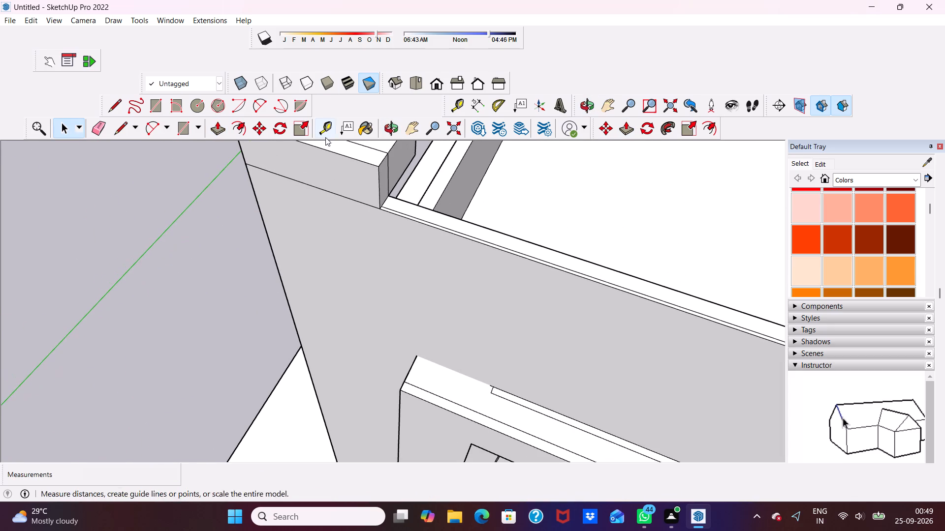
{"action": "left_click", "coordinate": [313, 161]}
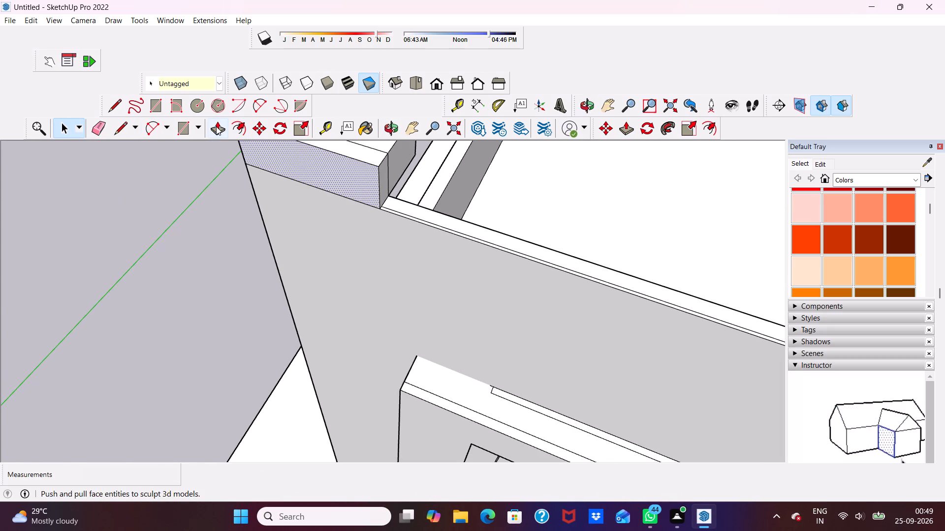
{"action": "left_click", "coordinate": [216, 126]}
{"action": "left_click_drag", "start_coordinate": [301, 154], "coordinate": [290, 179]}
{"action": "scroll", "coordinate": [286, 177], "scroll_direction": "down", "scroll_amount": 6}
{"action": "middle_click_drag", "start_coordinate": [331, 198], "coordinate": [314, 236]}
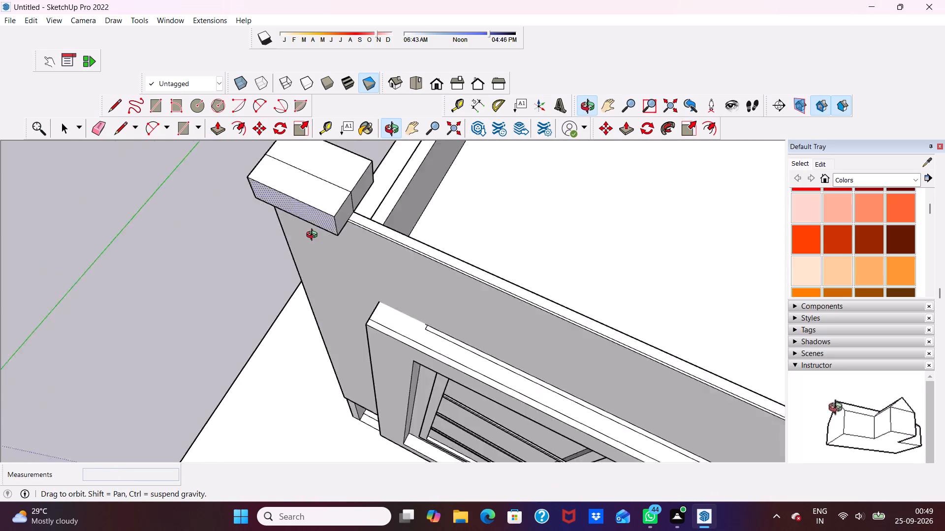
{"action": "middle_click_drag", "start_coordinate": [314, 236], "coordinate": [231, 247]}
{"action": "key", "text": "space"}
Erase the seam lines on the top and the end face of the block.
{"action": "left_click", "coordinate": [95, 123]}
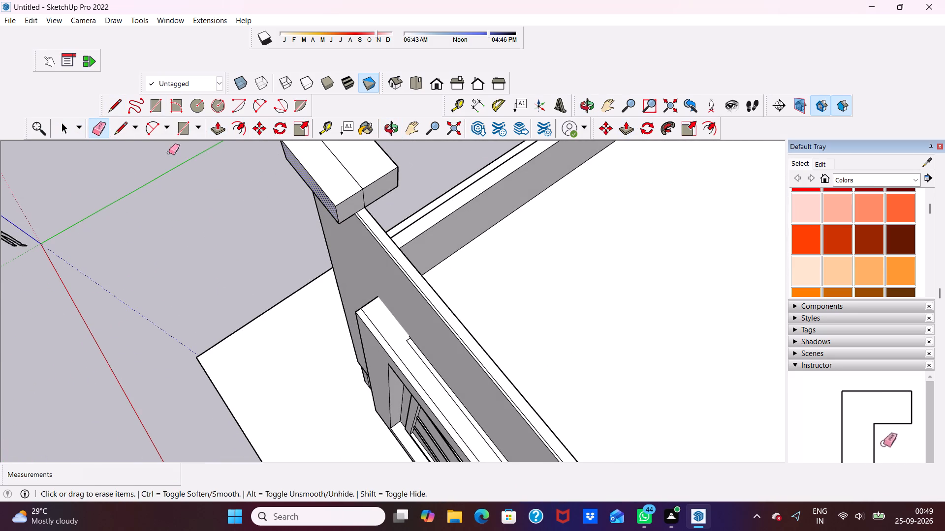
{"action": "scroll", "coordinate": [324, 183], "scroll_direction": "up", "scroll_amount": 4}
{"action": "left_click", "coordinate": [349, 156]}
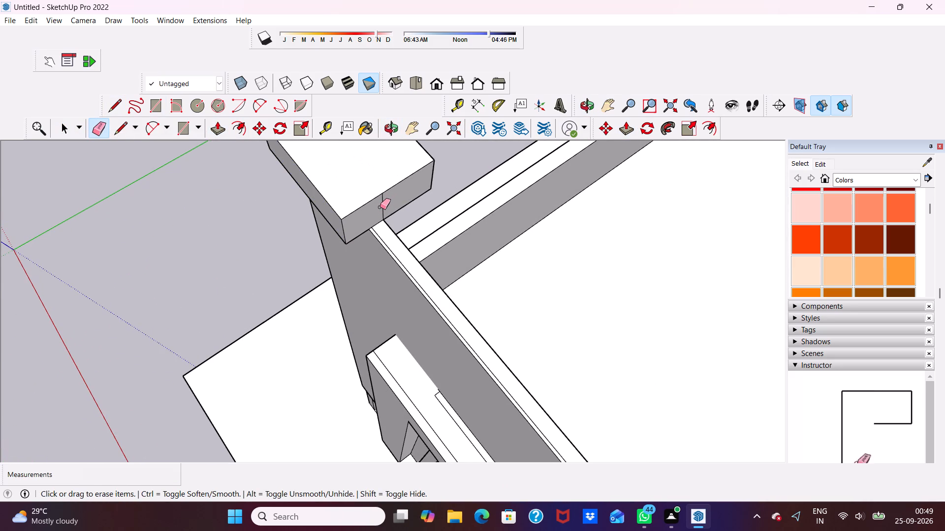
{"action": "left_click", "coordinate": [380, 203]}
{"action": "scroll", "coordinate": [271, 197], "scroll_direction": "down", "scroll_amount": 3}
{"action": "key", "text": "space"}
Extend the block's end face along the top of the wall in stages of about 5' 3 1/4" and 16' 10 3/8".
{"action": "scroll", "coordinate": [345, 186], "scroll_direction": "up", "scroll_amount": 3}
{"action": "left_click", "coordinate": [321, 200]}
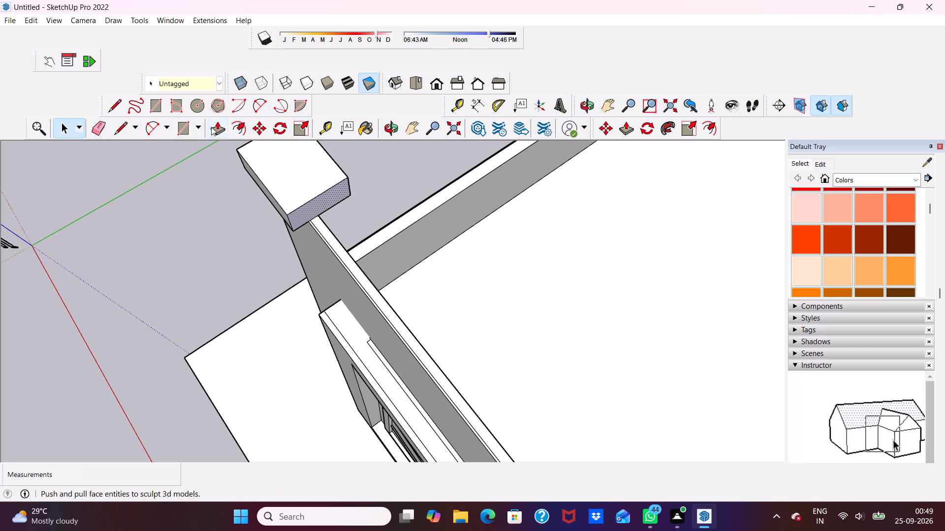
{"action": "left_click", "coordinate": [220, 121]}
{"action": "left_click_drag", "start_coordinate": [308, 207], "coordinate": [371, 370]}
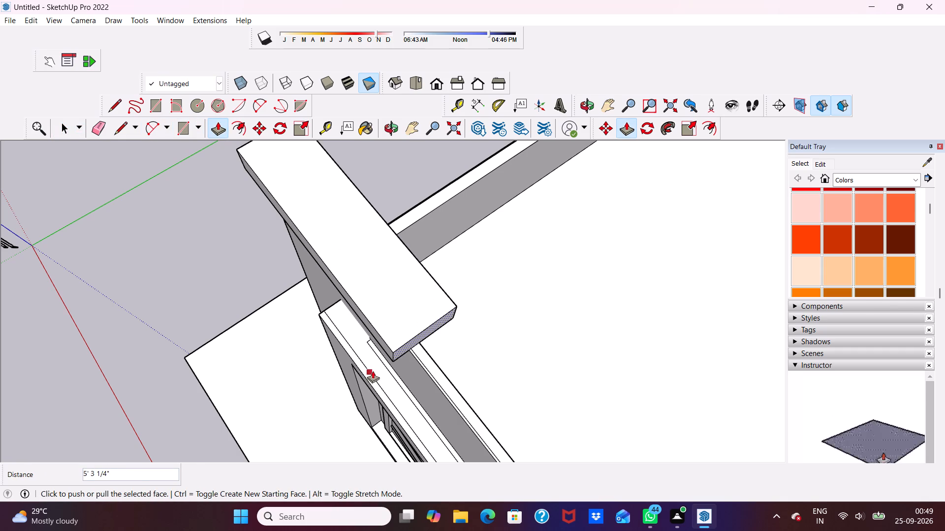
{"action": "scroll", "coordinate": [360, 314], "scroll_direction": "down", "scroll_amount": 11}
{"action": "middle_click_drag", "start_coordinate": [399, 326], "coordinate": [325, 197]}
{"action": "scroll", "coordinate": [361, 170], "scroll_direction": "up", "scroll_amount": 3}
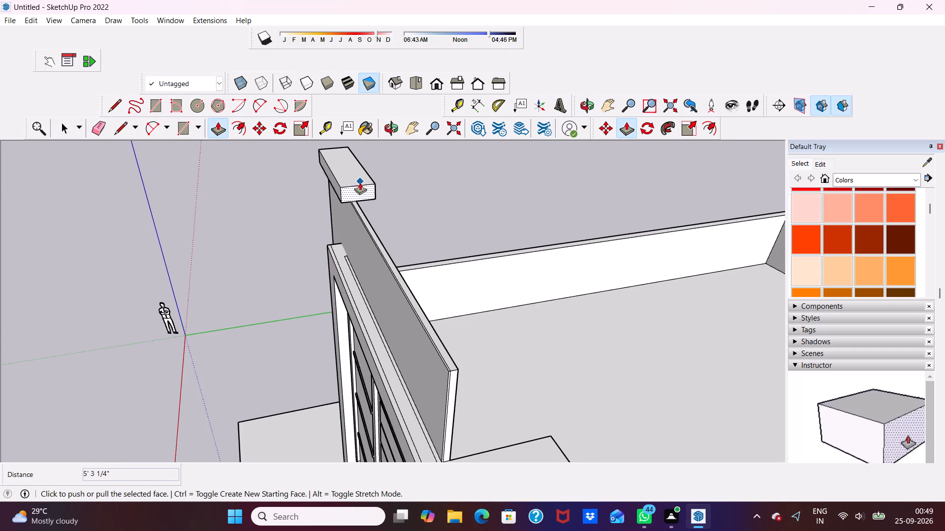
{"action": "left_click_drag", "start_coordinate": [360, 185], "coordinate": [405, 344]}
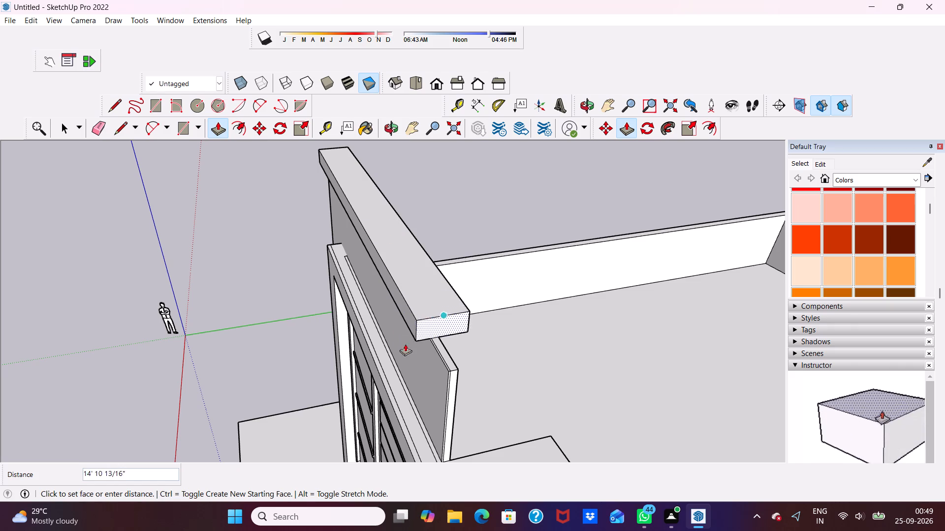
{"action": "left_click_drag", "start_coordinate": [405, 344], "coordinate": [418, 371]}
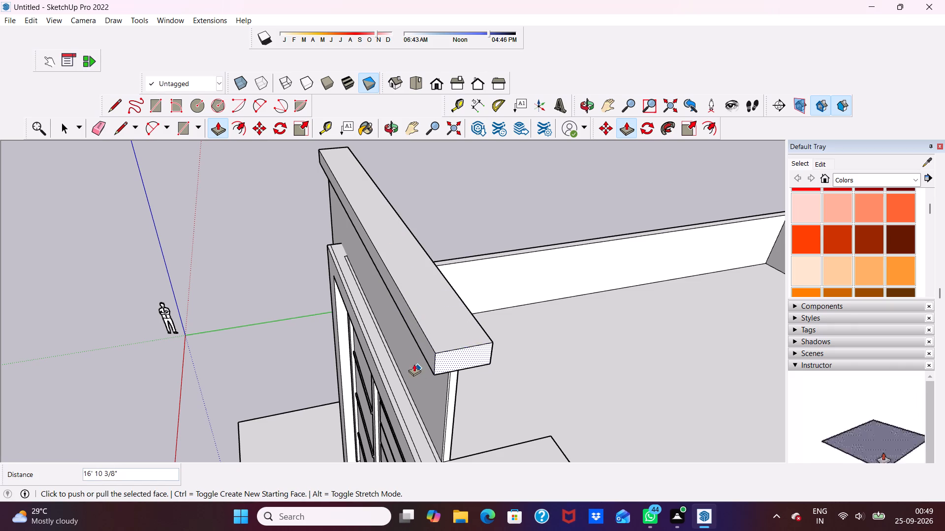
Extend the same end of the wall-top slab by about another 1' 8 13/16", beyond the wall's end.
{"action": "scroll", "coordinate": [409, 357], "scroll_direction": "down", "scroll_amount": 4}
{"action": "middle_click", "coordinate": [414, 350]}
{"action": "scroll", "coordinate": [263, 358], "scroll_direction": "down", "scroll_amount": 3}
{"action": "middle_click_drag", "start_coordinate": [312, 346], "coordinate": [315, 347]}
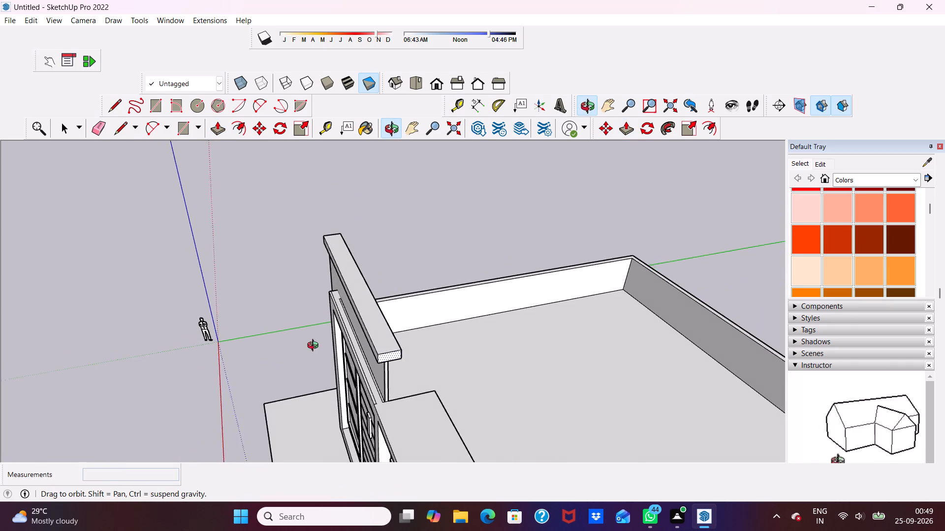
{"action": "middle_click_drag", "start_coordinate": [315, 347], "coordinate": [273, 324]}
{"action": "scroll", "coordinate": [293, 336], "scroll_direction": "up", "scroll_amount": 2}
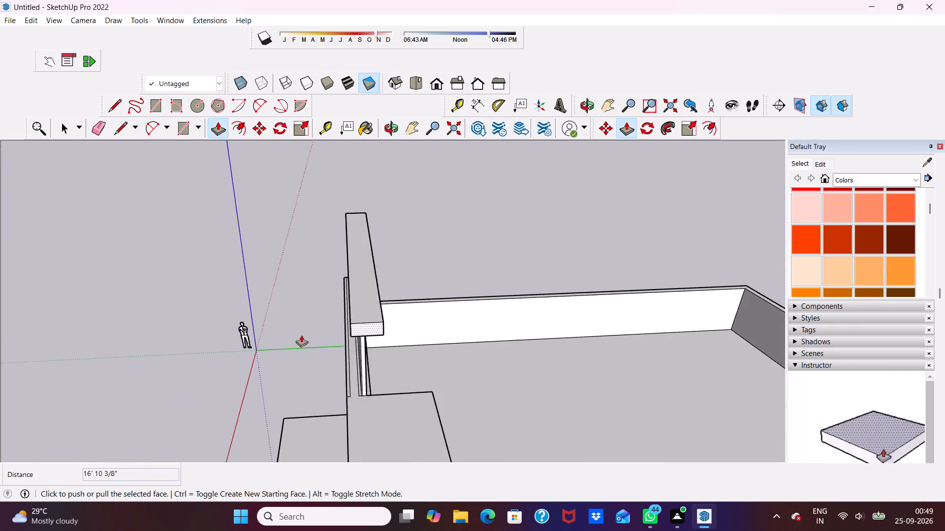
{"action": "scroll", "coordinate": [301, 335], "scroll_direction": "up", "scroll_amount": 2}
{"action": "left_click_drag", "start_coordinate": [396, 324], "coordinate": [395, 344]}
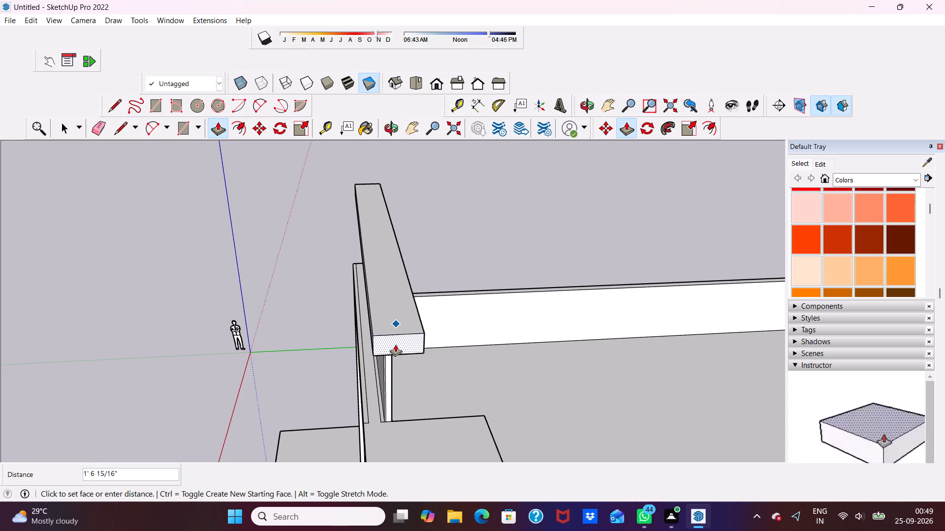
{"action": "left_click_drag", "start_coordinate": [395, 344], "coordinate": [395, 345]}
Push the overhanging end of the wall-top slab back by about 7 1/4".
{"action": "scroll", "coordinate": [386, 346], "scroll_direction": "down", "scroll_amount": 5}
{"action": "middle_click_drag", "start_coordinate": [349, 354], "coordinate": [568, 260]}
{"action": "scroll", "coordinate": [568, 257], "scroll_direction": "up", "scroll_amount": 3}
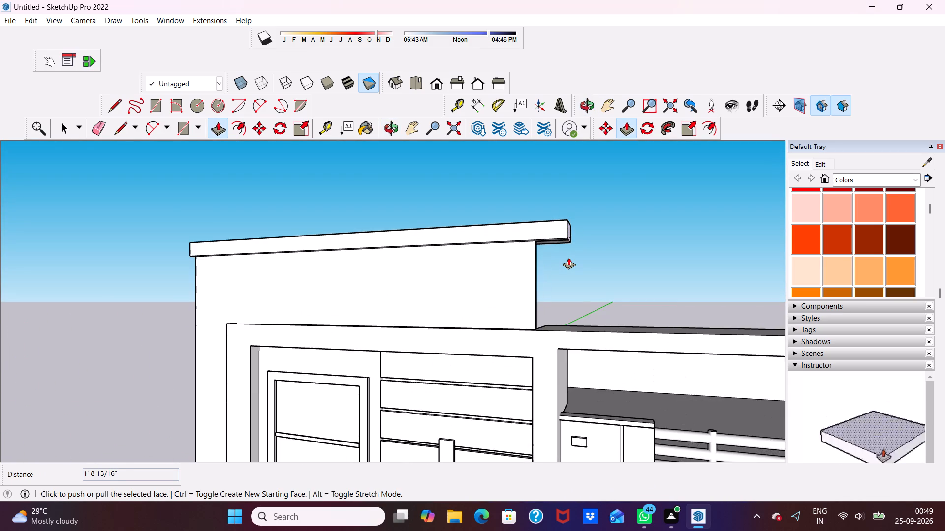
{"action": "scroll", "coordinate": [580, 220], "scroll_direction": "up", "scroll_amount": 5}
{"action": "scroll", "coordinate": [484, 286], "scroll_direction": "up", "scroll_amount": 3}
{"action": "left_click_drag", "start_coordinate": [474, 292], "coordinate": [474, 291]}
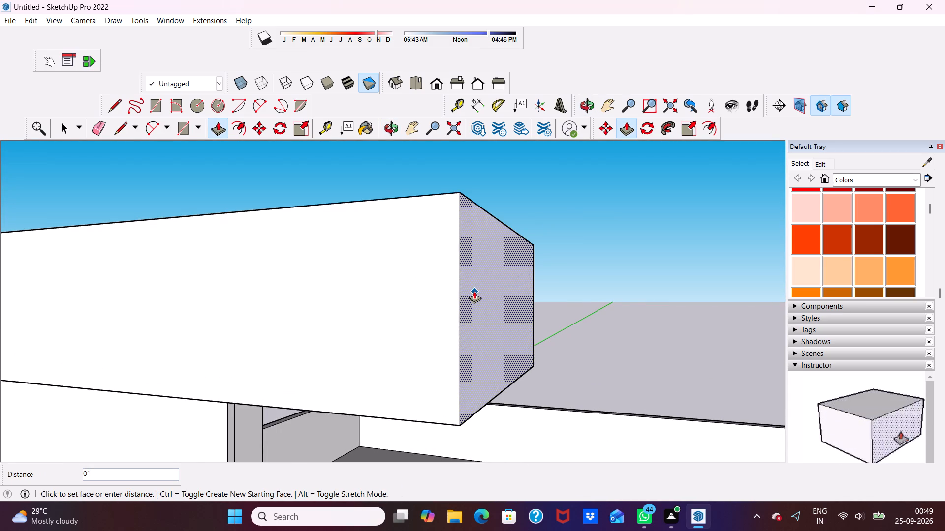
{"action": "left_click_drag", "start_coordinate": [474, 291], "coordinate": [360, 319]}
{"action": "scroll", "coordinate": [311, 313], "scroll_direction": "down", "scroll_amount": 11}
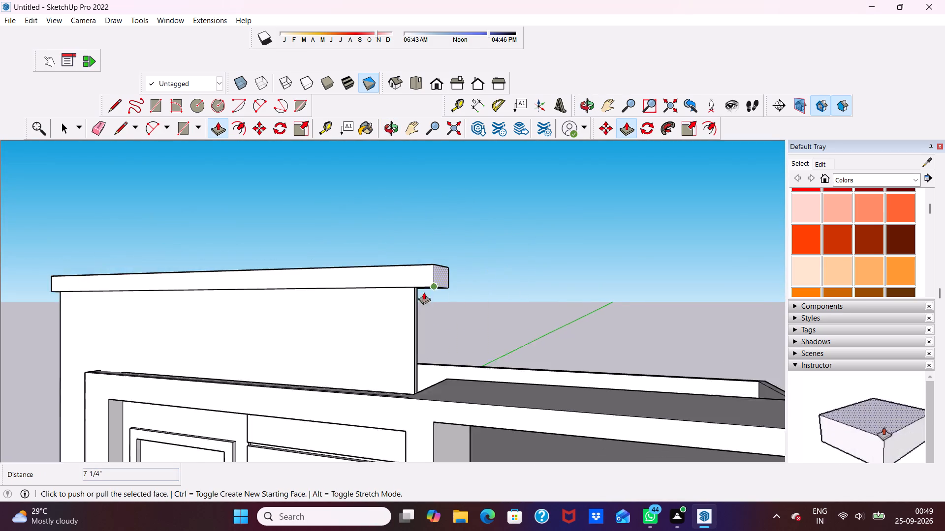
Erase the vertical seam line on the opposite end face of the wall-top slab.
{"action": "middle_click_drag", "start_coordinate": [270, 326], "coordinate": [374, 337]}
{"action": "scroll", "coordinate": [314, 312], "scroll_direction": "down", "scroll_amount": 6}
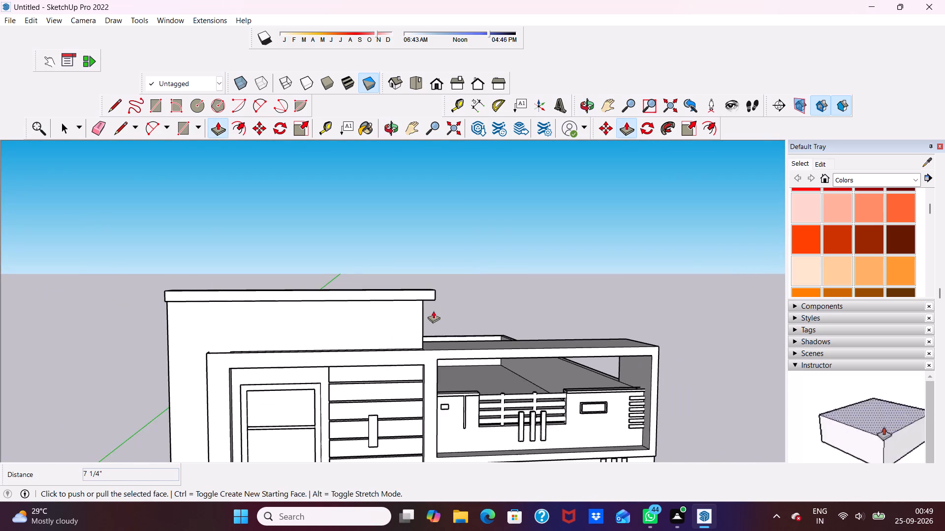
{"action": "middle_click_drag", "start_coordinate": [433, 312], "coordinate": [609, 304]}
{"action": "scroll", "coordinate": [198, 295], "scroll_direction": "up", "scroll_amount": 5}
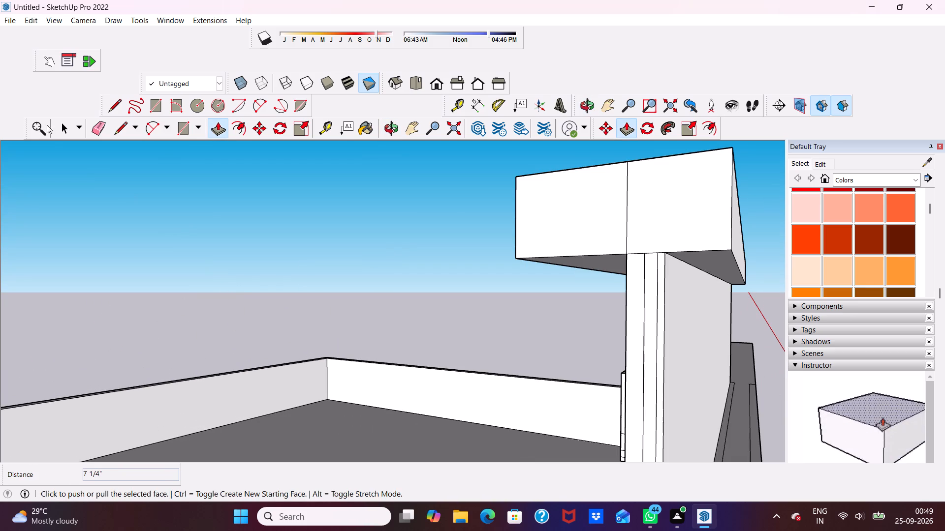
{"action": "left_click", "coordinate": [94, 127]}
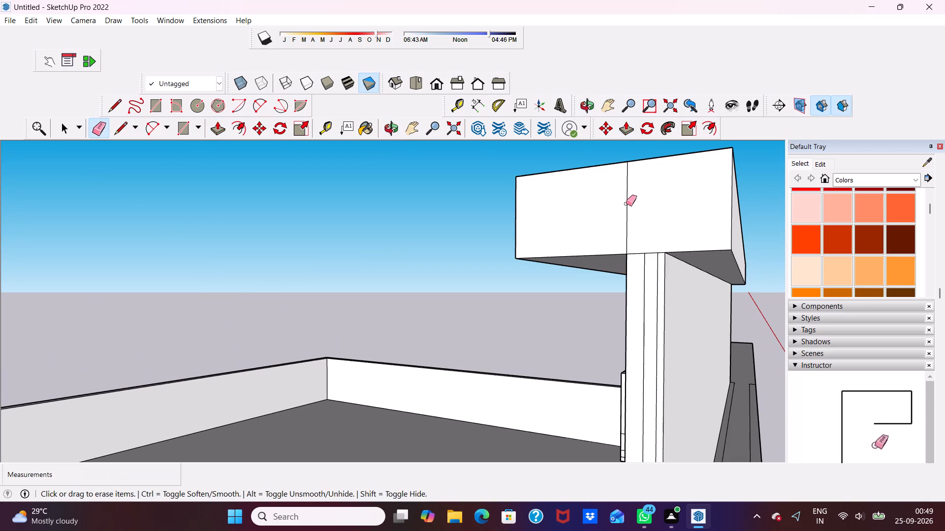
{"action": "left_click", "coordinate": [626, 204]}
Pull that opposite end face of the slab outward by about 3 7/16" to overhang the wall.
{"action": "left_click", "coordinate": [218, 130]}
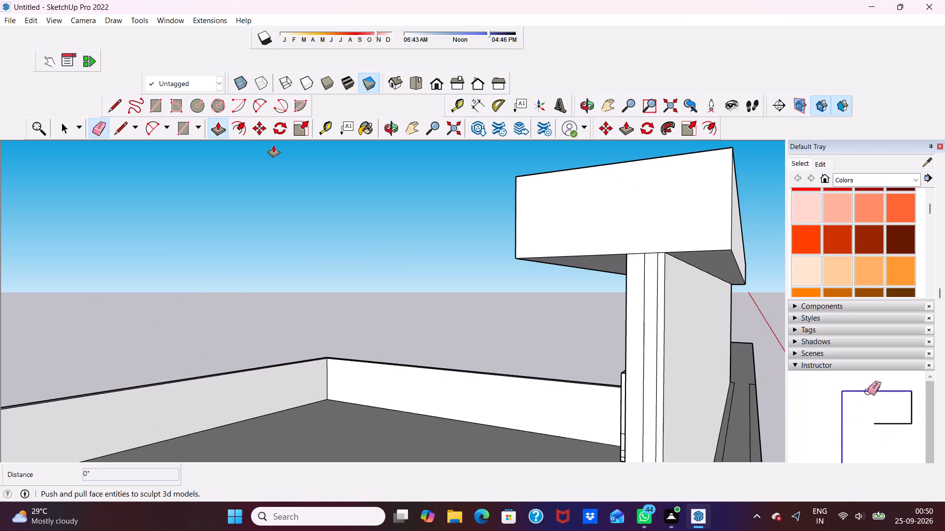
{"action": "left_click_drag", "start_coordinate": [556, 196], "coordinate": [545, 203]}
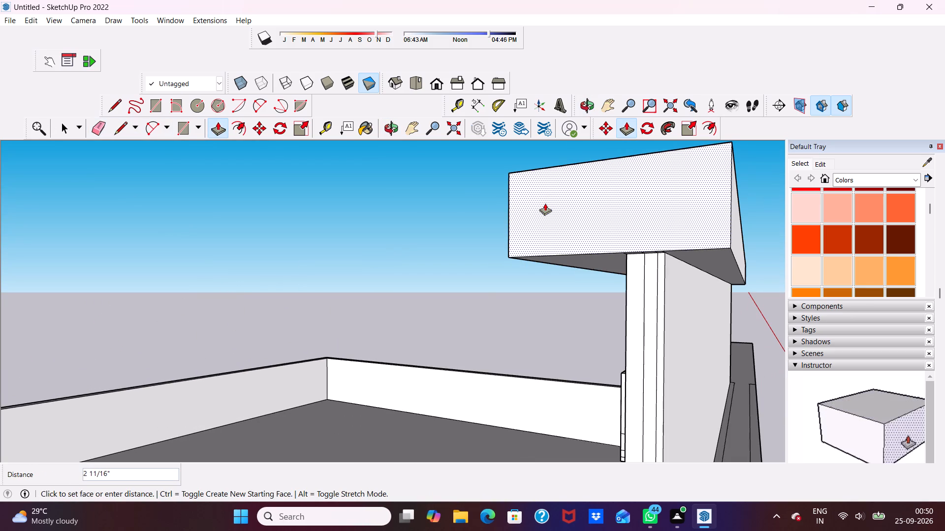
{"action": "left_click_drag", "start_coordinate": [545, 203], "coordinate": [542, 205]}
{"action": "scroll", "coordinate": [531, 202], "scroll_direction": "down", "scroll_amount": 6}
{"action": "middle_click_drag", "start_coordinate": [584, 198], "coordinate": [444, 206]}
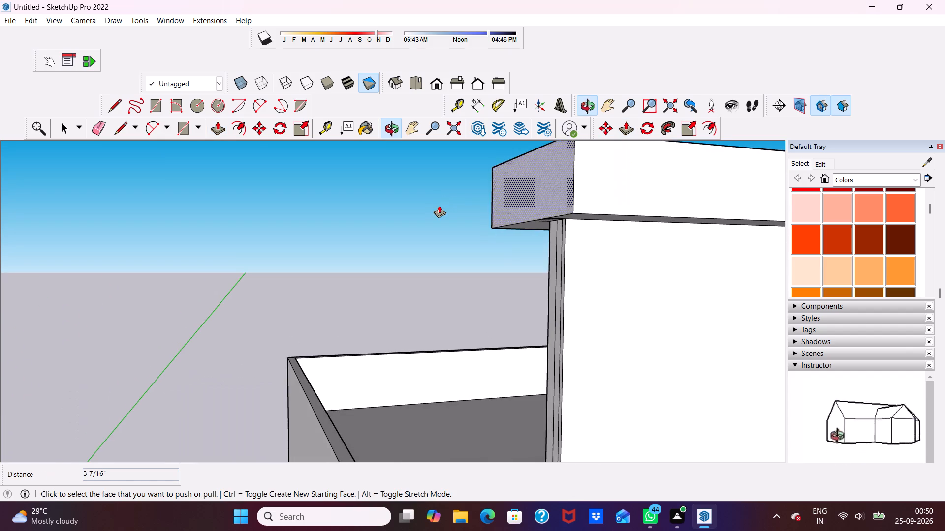
Erase a vertical seam line on the narrow end face of the tall front wall, beneath the slab.
{"action": "scroll", "coordinate": [485, 188], "scroll_direction": "up", "scroll_amount": 5}
{"action": "scroll", "coordinate": [483, 186], "scroll_direction": "down", "scroll_amount": 6}
{"action": "left_click", "coordinate": [95, 129]}
{"action": "scroll", "coordinate": [280, 222], "scroll_direction": "down", "scroll_amount": 5}
{"action": "scroll", "coordinate": [539, 216], "scroll_direction": "up", "scroll_amount": 1}
{"action": "scroll", "coordinate": [541, 214], "scroll_direction": "down", "scroll_amount": 5}
{"action": "left_click", "coordinate": [435, 84]}
{"action": "scroll", "coordinate": [473, 190], "scroll_direction": "down", "scroll_amount": 2}
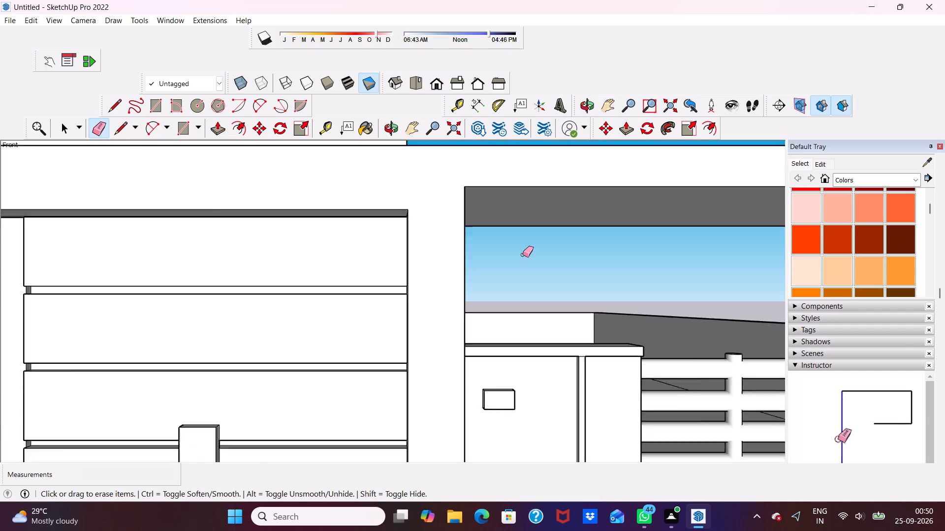
{"action": "scroll", "coordinate": [523, 255], "scroll_direction": "down", "scroll_amount": 3}
{"action": "scroll", "coordinate": [311, 300], "scroll_direction": "down", "scroll_amount": 9}
{"action": "middle_click_drag", "start_coordinate": [307, 262], "coordinate": [599, 296]}
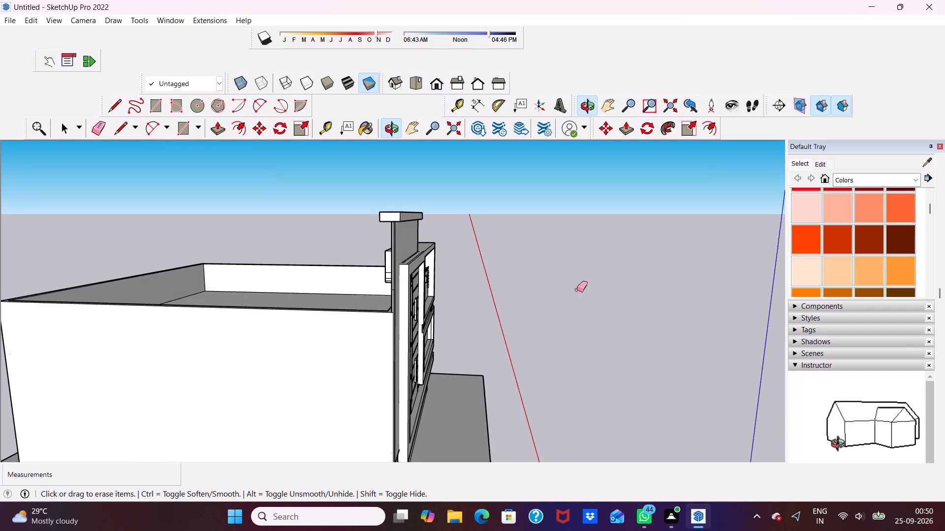
{"action": "scroll", "coordinate": [448, 264], "scroll_direction": "up", "scroll_amount": 5}
{"action": "scroll", "coordinate": [252, 243], "scroll_direction": "up", "scroll_amount": 5}
{"action": "scroll", "coordinate": [271, 206], "scroll_direction": "down", "scroll_amount": 5}
{"action": "scroll", "coordinate": [446, 217], "scroll_direction": "up", "scroll_amount": 4}
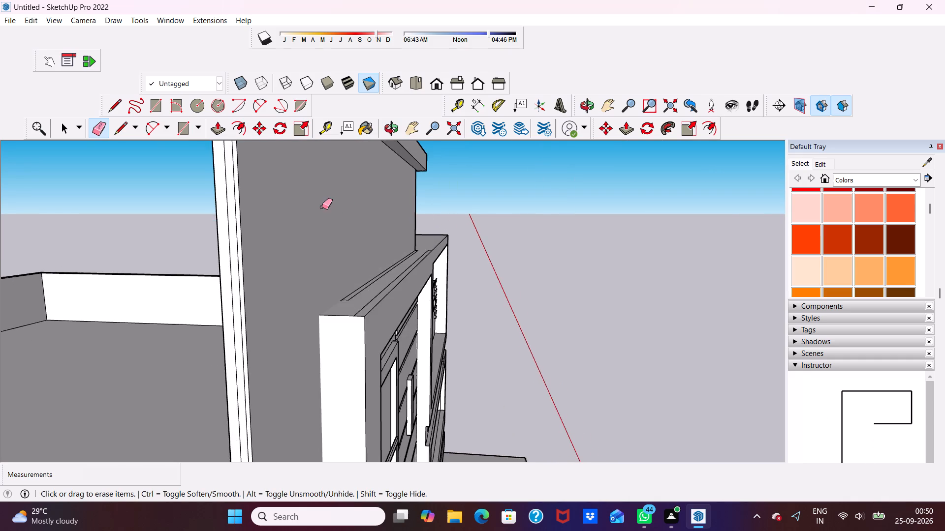
{"action": "scroll", "coordinate": [322, 207], "scroll_direction": "down", "scroll_amount": 2}
{"action": "left_click", "coordinate": [248, 220]}
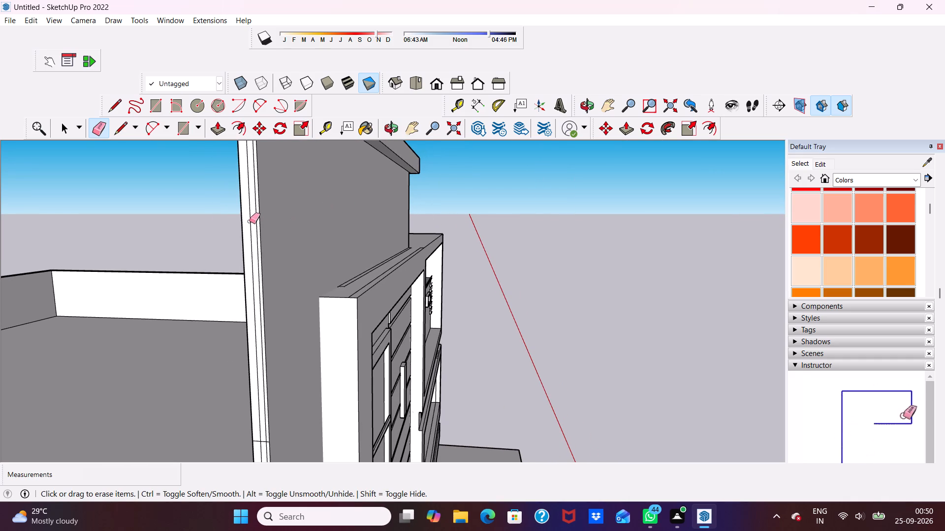
Erase the remaining vertical seam lines on the tall front wall's narrow end face, down to roof parapet level.
{"action": "left_click", "coordinate": [251, 222]}
{"action": "left_click", "coordinate": [256, 219]}
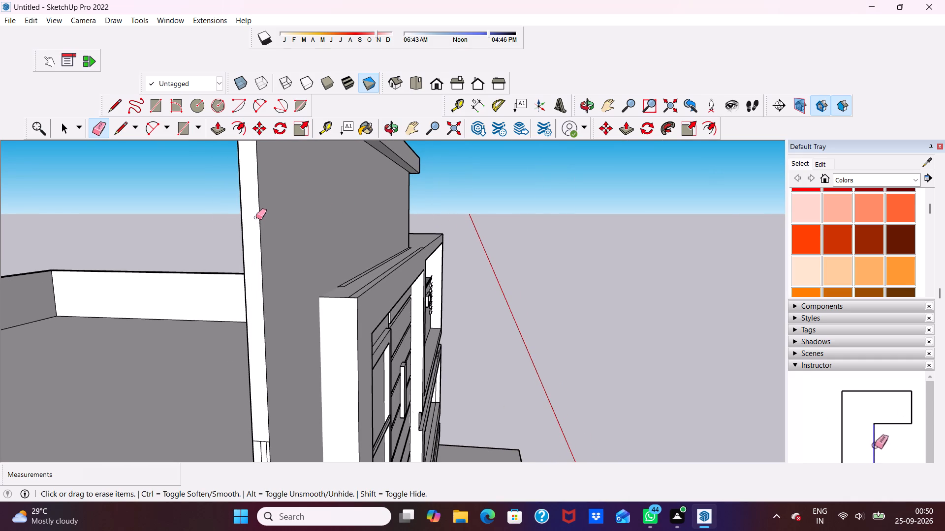
{"action": "scroll", "coordinate": [256, 218], "scroll_direction": "down", "scroll_amount": 9}
{"action": "scroll", "coordinate": [358, 282], "scroll_direction": "up", "scroll_amount": 11}
{"action": "left_click_drag", "start_coordinate": [332, 240], "coordinate": [333, 261]}
{"action": "left_click", "coordinate": [338, 258]}
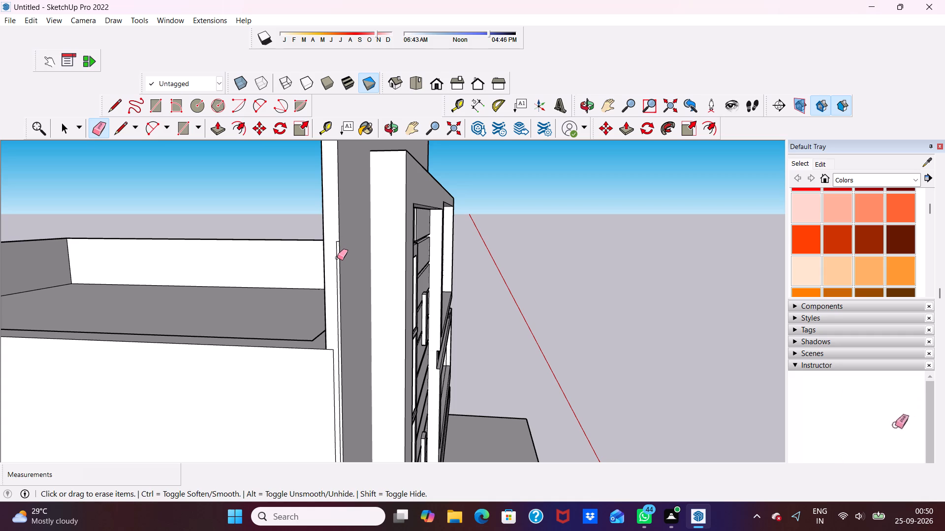
{"action": "left_click", "coordinate": [337, 254]}
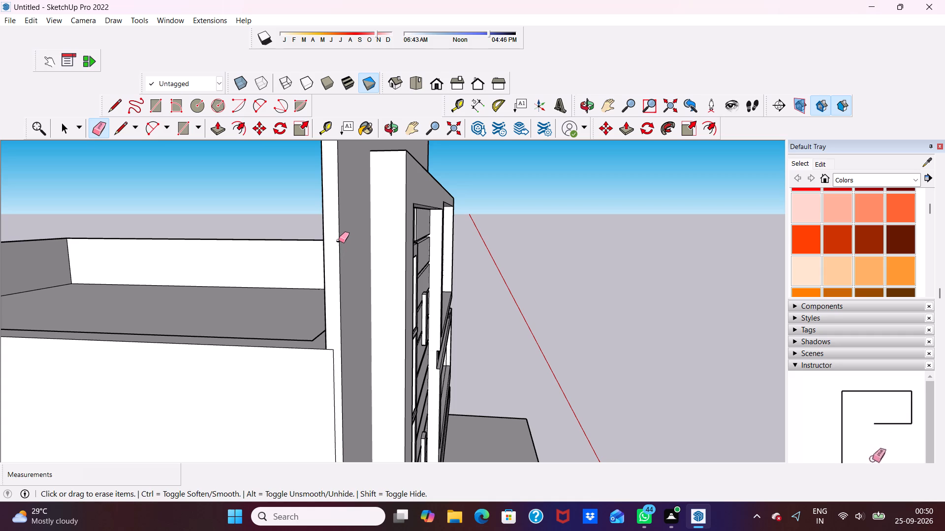
{"action": "left_click", "coordinate": [338, 242]}
Erase the vertical seam segment where the tall front wall's end face meets the top of the side wall.
{"action": "scroll", "coordinate": [291, 320], "scroll_direction": "down", "scroll_amount": 5}
{"action": "scroll", "coordinate": [347, 412], "scroll_direction": "up", "scroll_amount": 5}
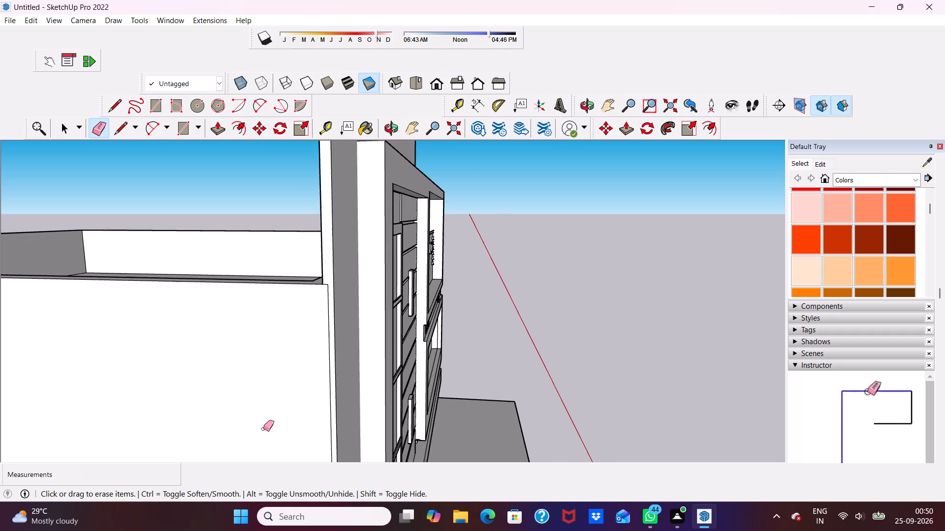
{"action": "scroll", "coordinate": [301, 341], "scroll_direction": "up", "scroll_amount": 5}
{"action": "left_click", "coordinate": [345, 259]}
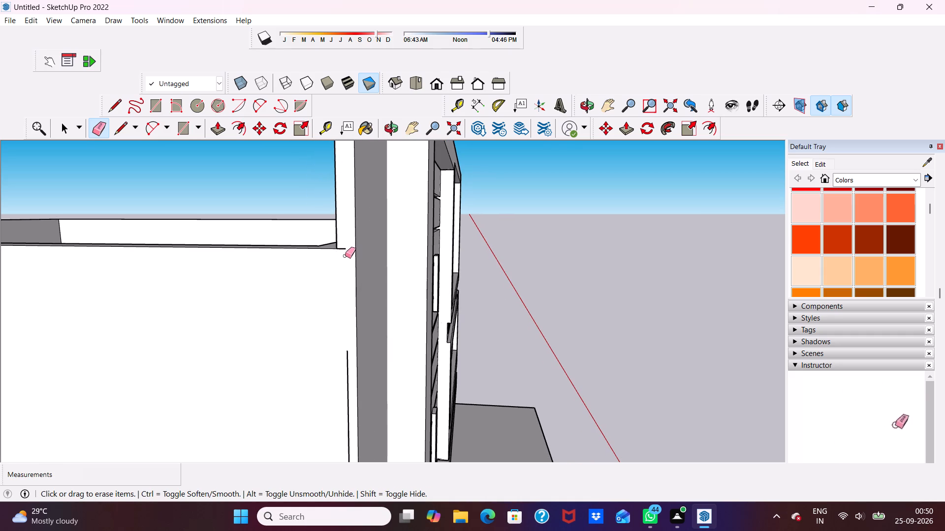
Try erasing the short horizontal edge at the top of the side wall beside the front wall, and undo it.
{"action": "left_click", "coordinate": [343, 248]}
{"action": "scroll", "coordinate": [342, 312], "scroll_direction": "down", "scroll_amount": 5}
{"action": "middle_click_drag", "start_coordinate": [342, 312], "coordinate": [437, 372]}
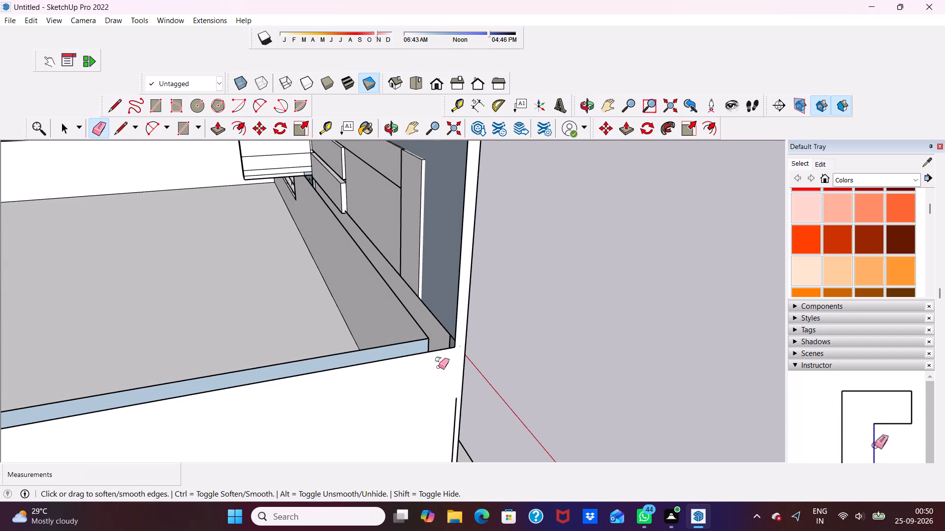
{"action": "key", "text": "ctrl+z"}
Erase further vertical seam segments down the junction between the side wall and the tall front wall.
{"action": "scroll", "coordinate": [446, 364], "scroll_direction": "down", "scroll_amount": 6}
{"action": "middle_click_drag", "start_coordinate": [465, 382], "coordinate": [441, 297]}
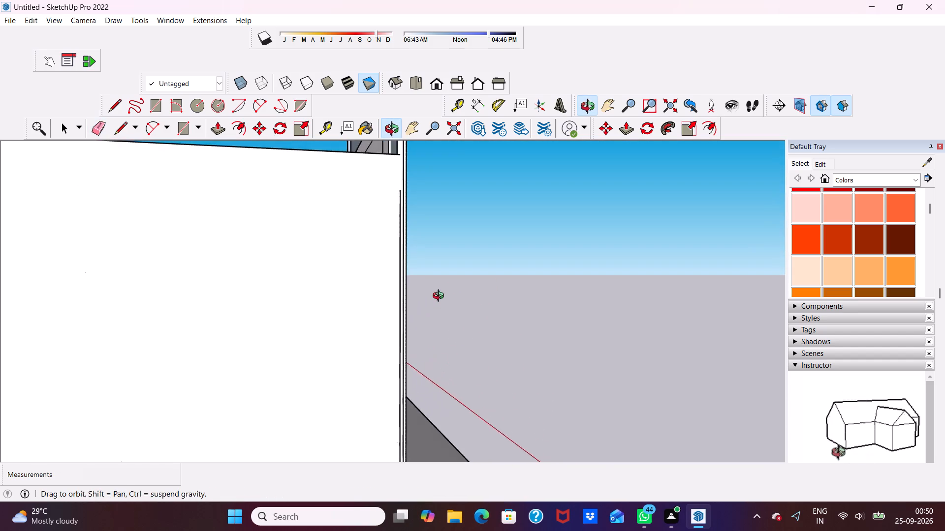
{"action": "middle_click_drag", "start_coordinate": [441, 297], "coordinate": [441, 296]}
{"action": "scroll", "coordinate": [423, 237], "scroll_direction": "up", "scroll_amount": 5}
{"action": "scroll", "coordinate": [247, 240], "scroll_direction": "down", "scroll_amount": 4}
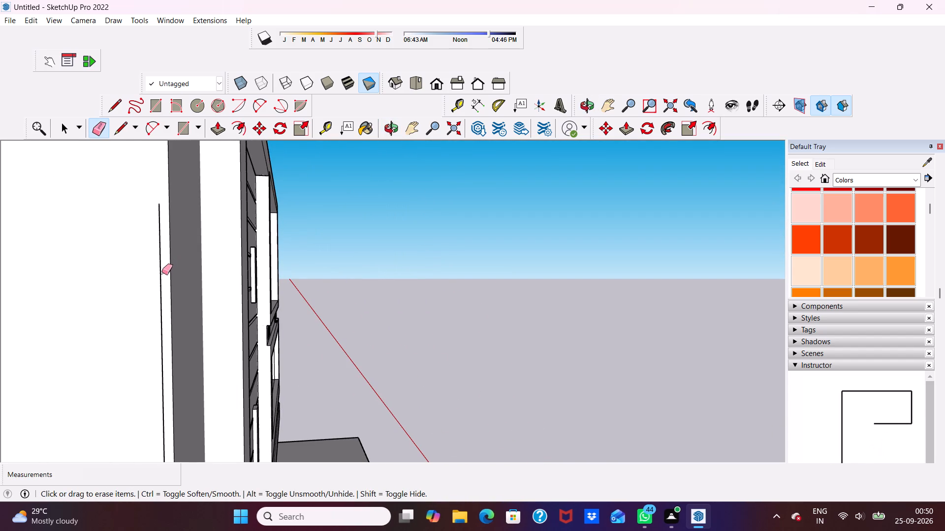
{"action": "left_click", "coordinate": [160, 276]}
{"action": "scroll", "coordinate": [160, 276], "scroll_direction": "up", "scroll_amount": 1}
{"action": "scroll", "coordinate": [160, 276], "scroll_direction": "down", "scroll_amount": 17}
{"action": "scroll", "coordinate": [197, 421], "scroll_direction": "up", "scroll_amount": 3}
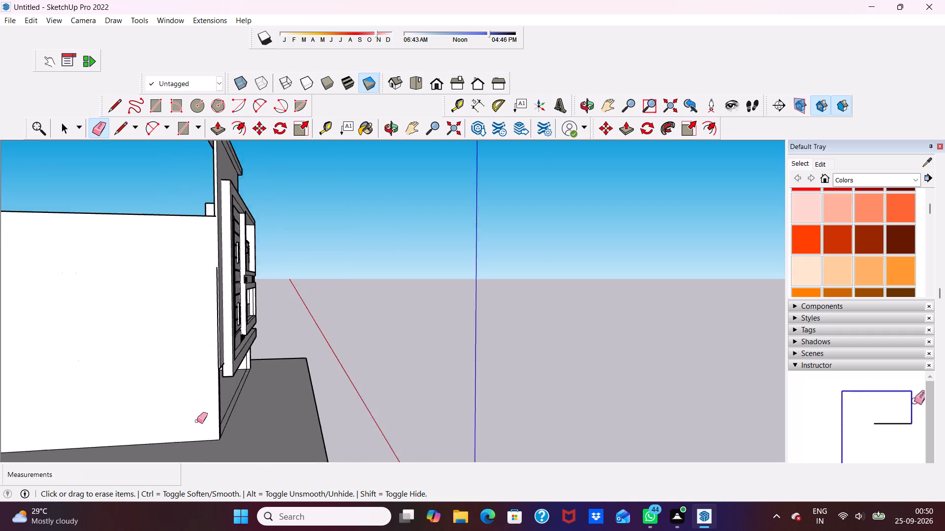
{"action": "scroll", "coordinate": [197, 421], "scroll_direction": "up", "scroll_amount": 7}
{"action": "scroll", "coordinate": [220, 265], "scroll_direction": "up", "scroll_amount": 7}
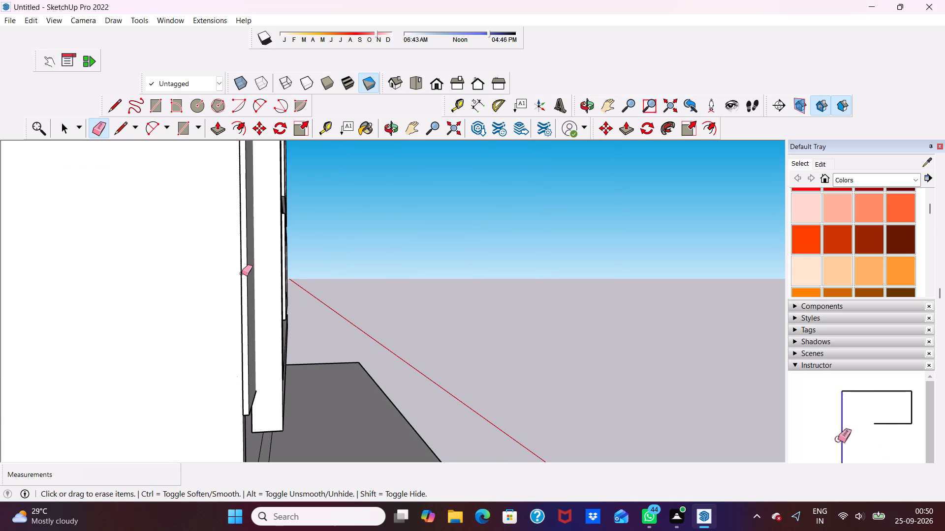
{"action": "left_click", "coordinate": [242, 273]}
Erase the lowest vertical seam segments between the side wall and the front wall, near the bottom of the projection.
{"action": "scroll", "coordinate": [231, 301], "scroll_direction": "down", "scroll_amount": 3}
{"action": "middle_click_drag", "start_coordinate": [224, 325], "coordinate": [282, 365]}
{"action": "scroll", "coordinate": [354, 267], "scroll_direction": "up", "scroll_amount": 4}
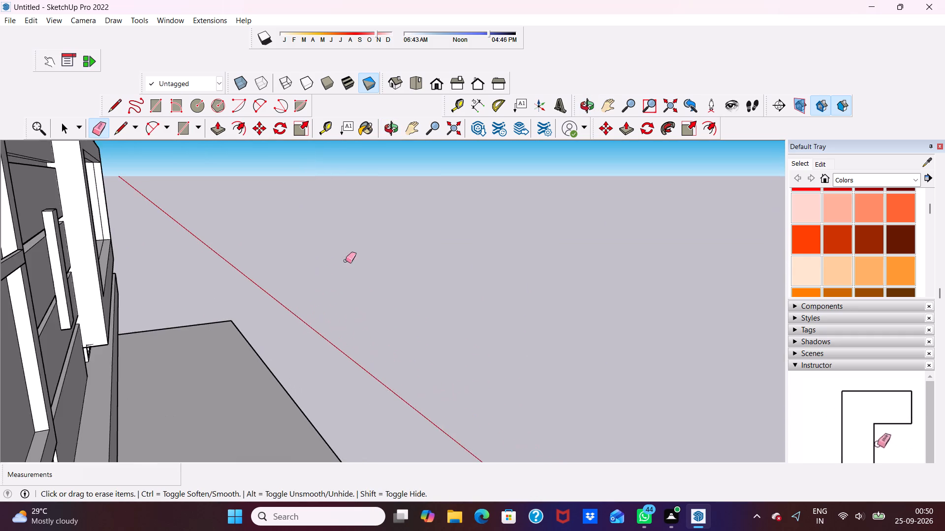
{"action": "scroll", "coordinate": [143, 336], "scroll_direction": "down", "scroll_amount": 5}
{"action": "scroll", "coordinate": [171, 185], "scroll_direction": "up", "scroll_amount": 4}
{"action": "scroll", "coordinate": [62, 158], "scroll_direction": "down", "scroll_amount": 5}
{"action": "scroll", "coordinate": [135, 227], "scroll_direction": "up", "scroll_amount": 5}
{"action": "scroll", "coordinate": [156, 281], "scroll_direction": "down", "scroll_amount": 1}
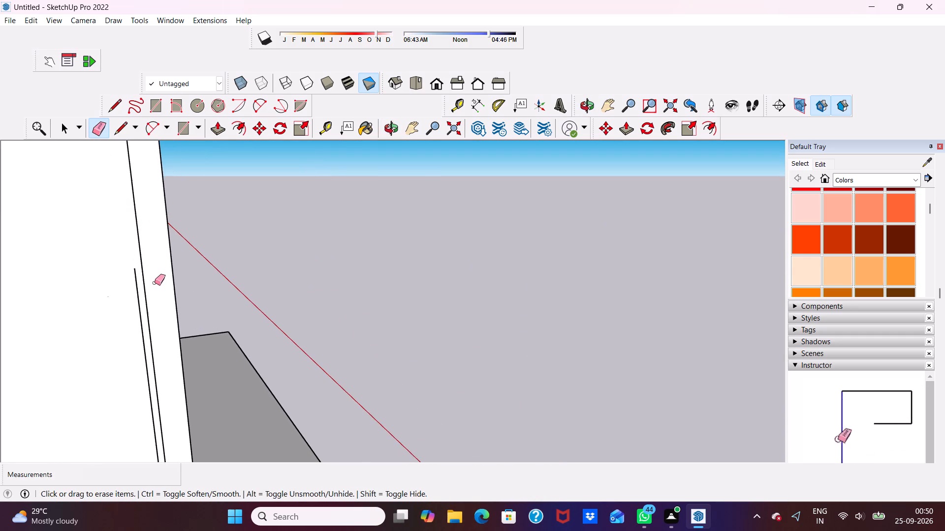
{"action": "left_click", "coordinate": [136, 304]}
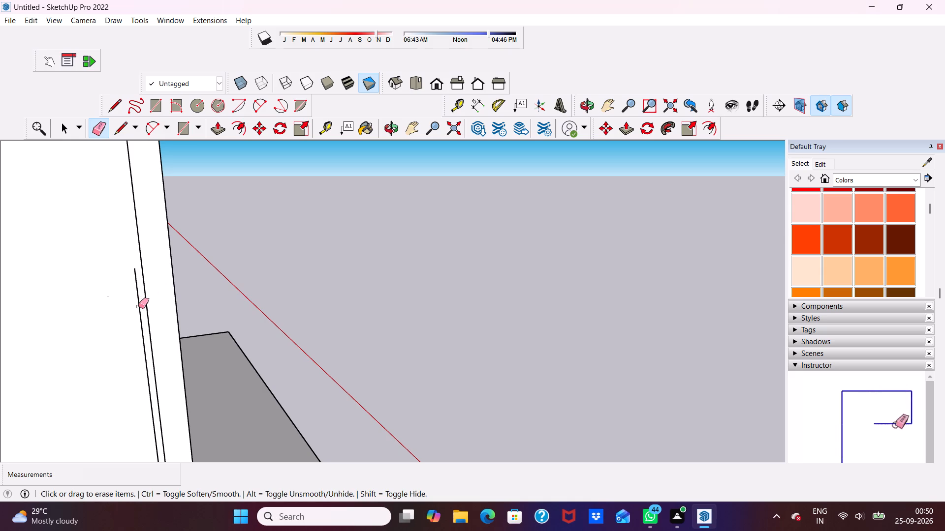
{"action": "left_click", "coordinate": [139, 305]}
{"action": "scroll", "coordinate": [134, 292], "scroll_direction": "down", "scroll_amount": 18}
{"action": "scroll", "coordinate": [210, 353], "scroll_direction": "up", "scroll_amount": 5}
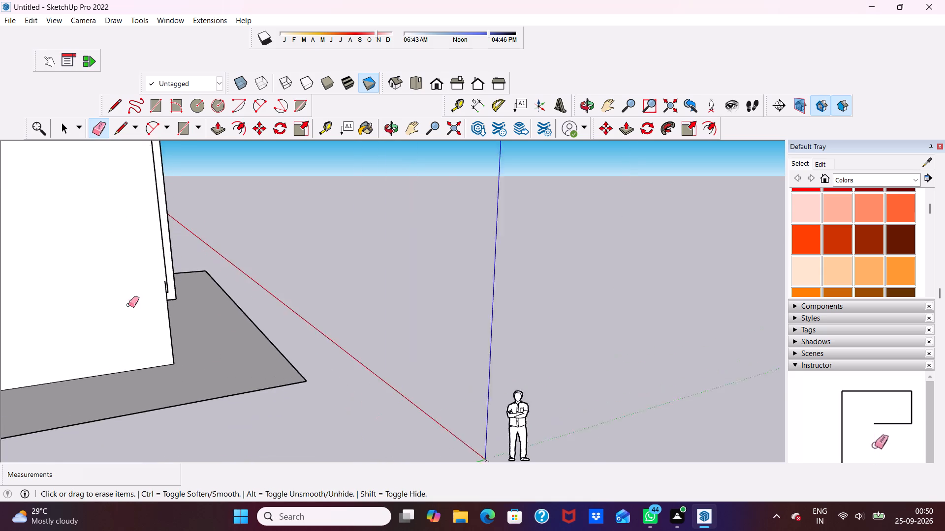
{"action": "scroll", "coordinate": [124, 267], "scroll_direction": "up", "scroll_amount": 7}
{"action": "scroll", "coordinate": [201, 259], "scroll_direction": "up", "scroll_amount": 5}
{"action": "scroll", "coordinate": [232, 341], "scroll_direction": "up", "scroll_amount": 3}
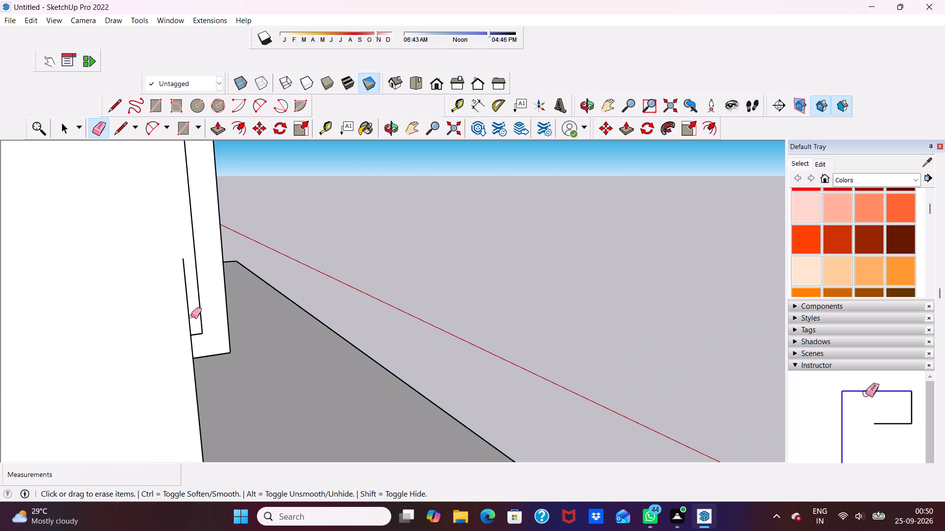
{"action": "left_click", "coordinate": [189, 318]}
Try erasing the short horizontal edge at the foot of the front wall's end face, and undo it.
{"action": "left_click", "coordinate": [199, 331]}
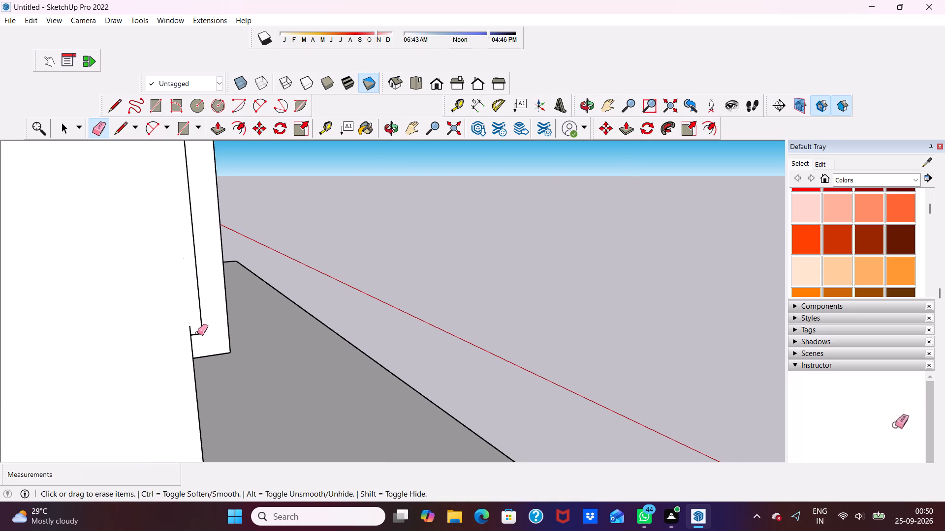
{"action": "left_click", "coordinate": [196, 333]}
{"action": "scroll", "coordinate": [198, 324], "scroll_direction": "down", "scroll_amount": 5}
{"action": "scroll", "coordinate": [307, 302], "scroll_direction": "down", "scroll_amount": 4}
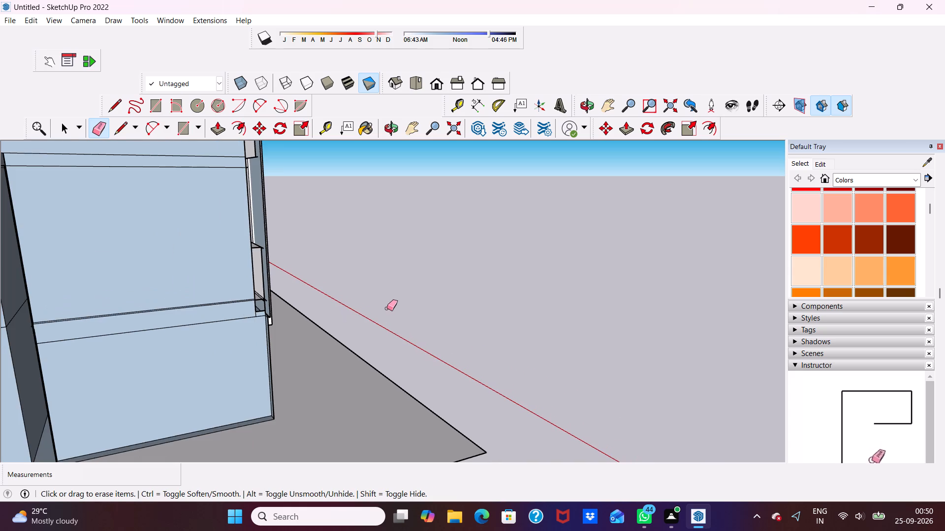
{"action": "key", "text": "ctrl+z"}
Return to the front view and examine the whole front elevation, including the tall wall beneath its slab.
{"action": "scroll", "coordinate": [267, 304], "scroll_direction": "up", "scroll_amount": 15}
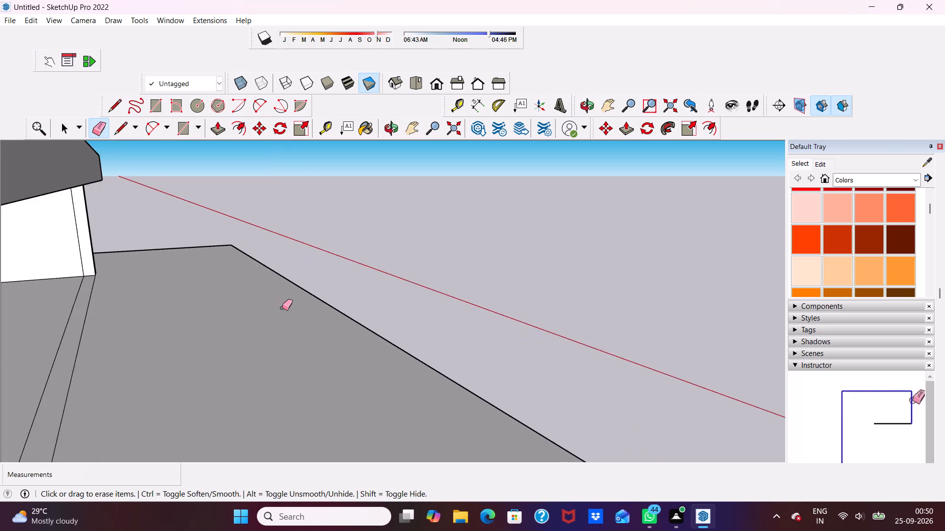
{"action": "scroll", "coordinate": [282, 308], "scroll_direction": "up", "scroll_amount": 3}
{"action": "scroll", "coordinate": [356, 284], "scroll_direction": "down", "scroll_amount": 1}
{"action": "scroll", "coordinate": [360, 288], "scroll_direction": "up", "scroll_amount": 1}
{"action": "scroll", "coordinate": [366, 292], "scroll_direction": "down", "scroll_amount": 12}
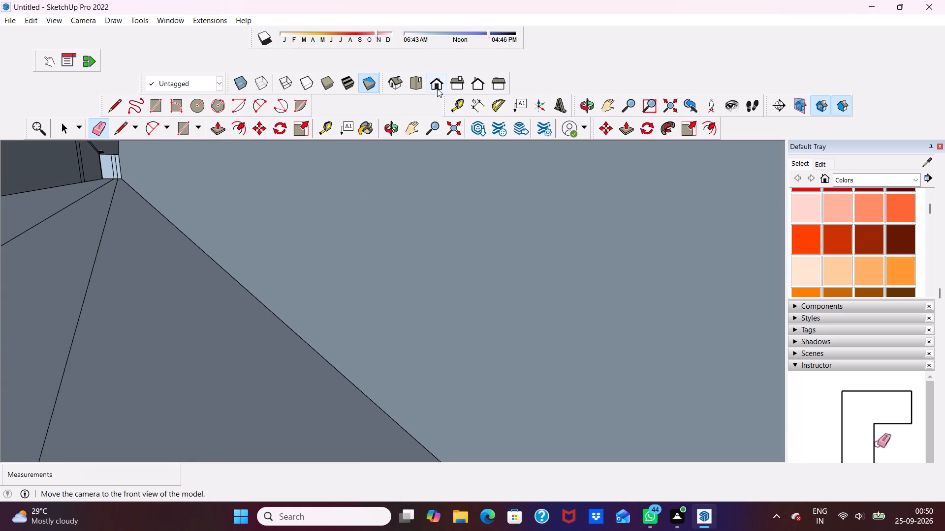
{"action": "left_click", "coordinate": [437, 88]}
{"action": "scroll", "coordinate": [401, 117], "scroll_direction": "down", "scroll_amount": 3}
{"action": "scroll", "coordinate": [389, 153], "scroll_direction": "up", "scroll_amount": 1}
{"action": "scroll", "coordinate": [389, 166], "scroll_direction": "down", "scroll_amount": 8}
{"action": "middle_click_drag", "start_coordinate": [319, 247], "coordinate": [496, 207]}
{"action": "key", "text": "space"}
{"action": "scroll", "coordinate": [496, 206], "scroll_direction": "up", "scroll_amount": 1}
{"action": "scroll", "coordinate": [454, 182], "scroll_direction": "down", "scroll_amount": 5}
{"action": "middle_click_drag", "start_coordinate": [450, 202], "coordinate": [310, 386]}
{"action": "scroll", "coordinate": [367, 300], "scroll_direction": "up", "scroll_amount": 3}
{"action": "scroll", "coordinate": [368, 299], "scroll_direction": "down", "scroll_amount": 4}
{"action": "middle_click_drag", "start_coordinate": [365, 306], "coordinate": [358, 253]}
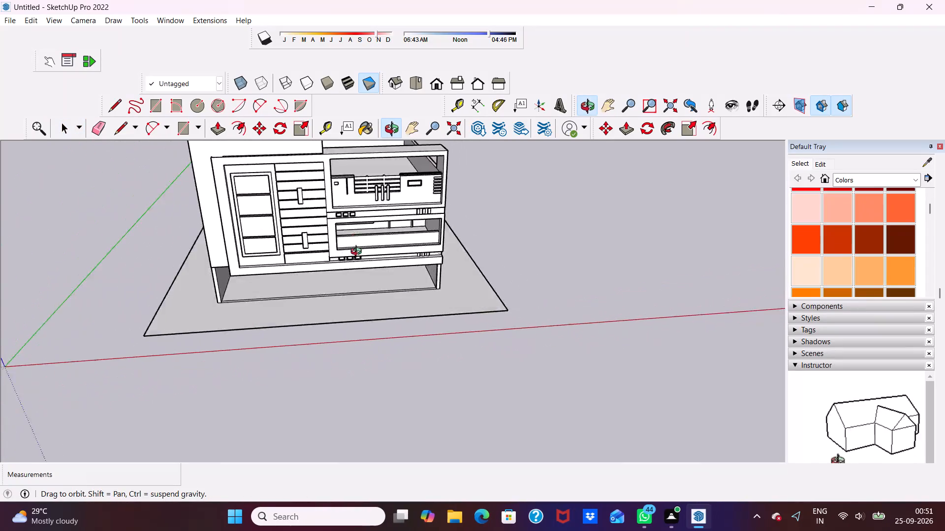
{"action": "middle_click_drag", "start_coordinate": [358, 253], "coordinate": [304, 116]}
{"action": "scroll", "coordinate": [328, 179], "scroll_direction": "up", "scroll_amount": 4}
{"action": "middle_click_drag", "start_coordinate": [354, 252], "coordinate": [384, 300]}
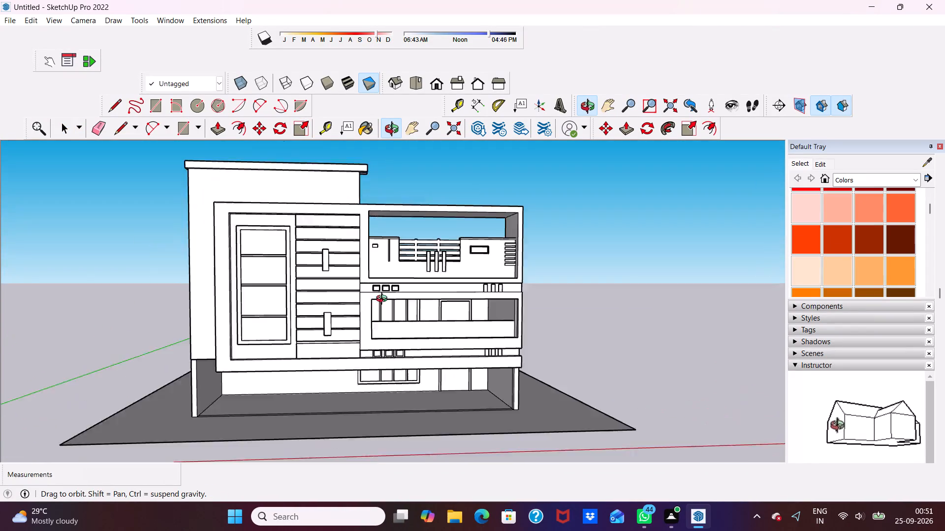
{"action": "middle_click_drag", "start_coordinate": [384, 300], "coordinate": [399, 265]}
{"action": "scroll", "coordinate": [399, 265], "scroll_direction": "up", "scroll_amount": 4}
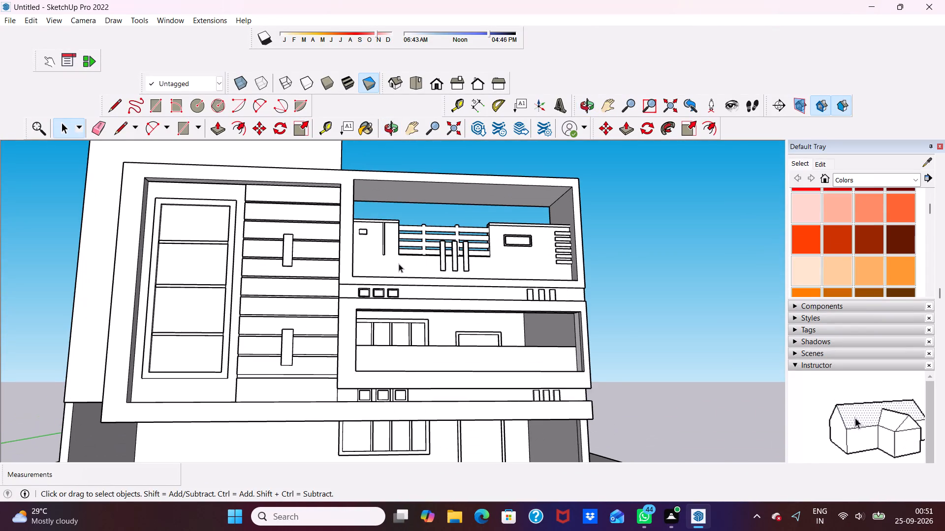
{"action": "scroll", "coordinate": [399, 263], "scroll_direction": "up", "scroll_amount": 1}
{"action": "scroll", "coordinate": [399, 263], "scroll_direction": "down", "scroll_amount": 3}
{"action": "scroll", "coordinate": [377, 266], "scroll_direction": "up", "scroll_amount": 1}
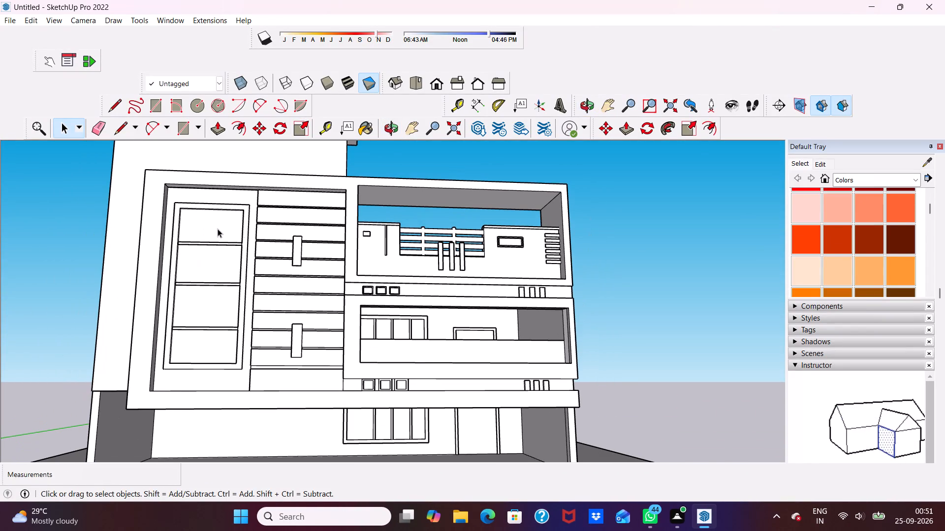
{"action": "scroll", "coordinate": [218, 229], "scroll_direction": "up", "scroll_amount": 1}
{"action": "middle_click_drag", "start_coordinate": [220, 222], "coordinate": [205, 226]}
{"action": "scroll", "coordinate": [220, 222], "scroll_direction": "down", "scroll_amount": 1}
{"action": "scroll", "coordinate": [205, 226], "scroll_direction": "up", "scroll_amount": 1}
{"action": "scroll", "coordinate": [204, 224], "scroll_direction": "down", "scroll_amount": 5}
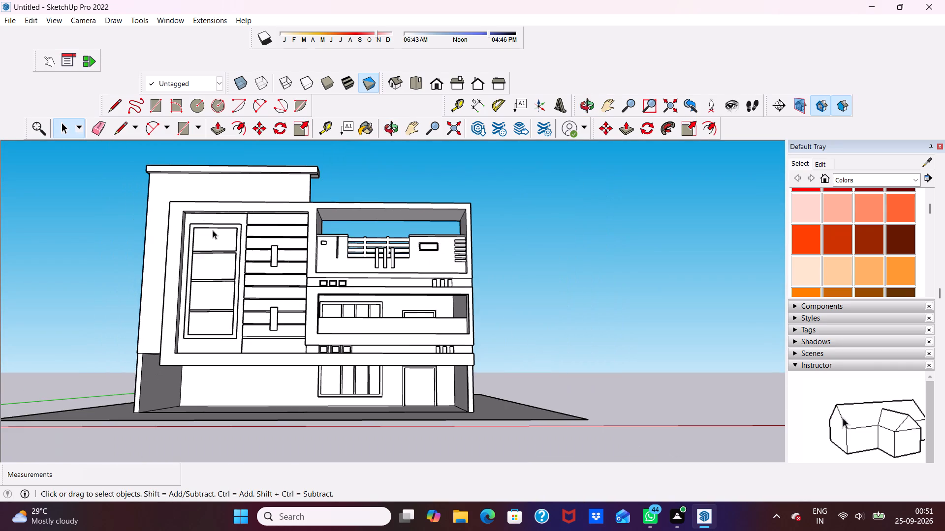
{"action": "scroll", "coordinate": [196, 205], "scroll_direction": "up", "scroll_amount": 3}
{"action": "scroll", "coordinate": [182, 146], "scroll_direction": "up", "scroll_amount": 3}
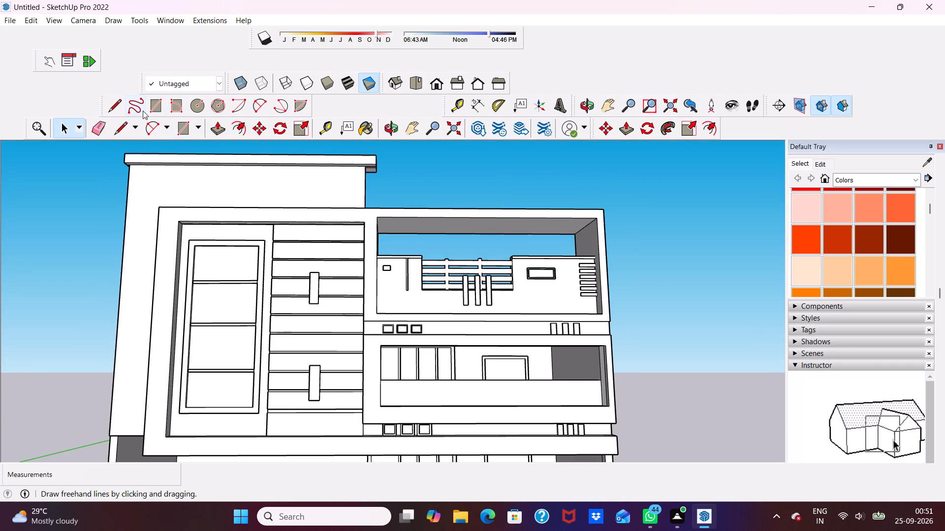
Draw a rectangle about 2' 3 1/2" by 1' 5" on the tall front wall, just below the slab's left end.
{"action": "left_click", "coordinate": [143, 111]}
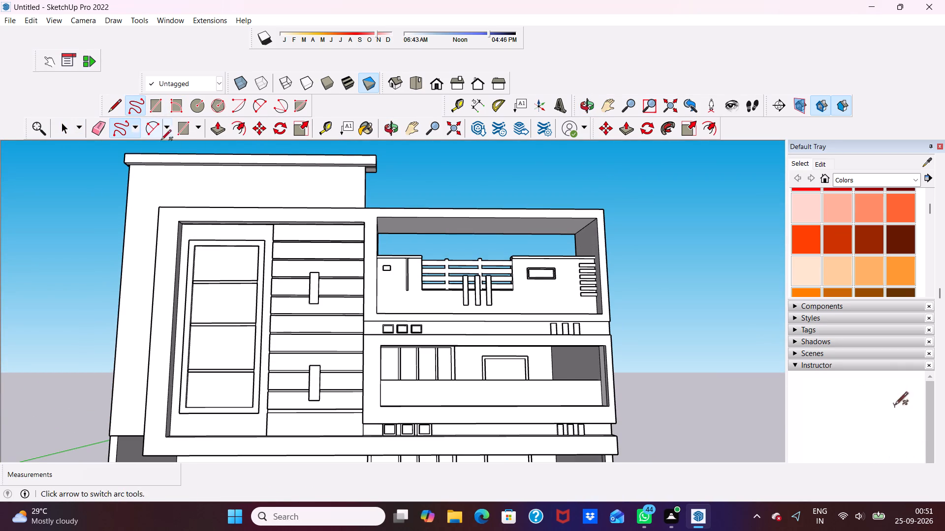
{"action": "scroll", "coordinate": [158, 195], "scroll_direction": "up", "scroll_amount": 4}
{"action": "left_click", "coordinate": [161, 106]}
{"action": "scroll", "coordinate": [159, 160], "scroll_direction": "up", "scroll_amount": 2}
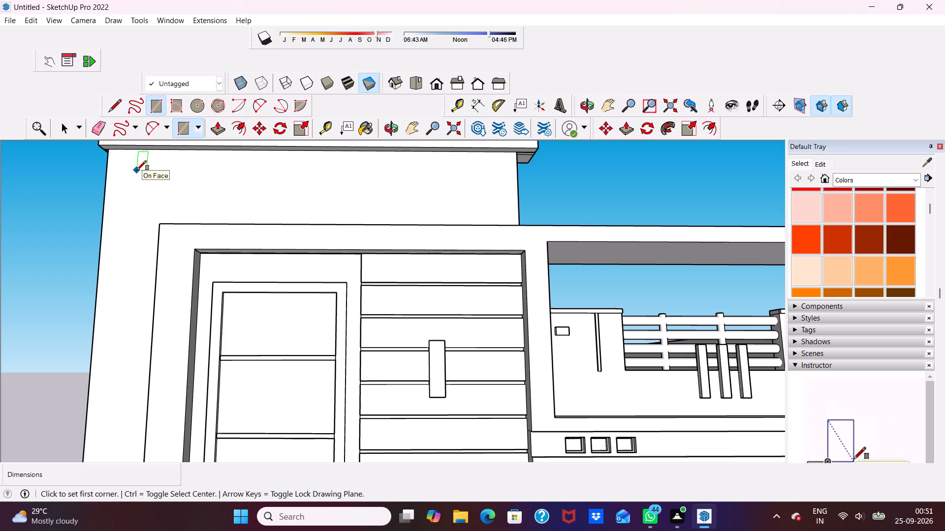
{"action": "left_click", "coordinate": [137, 170]}
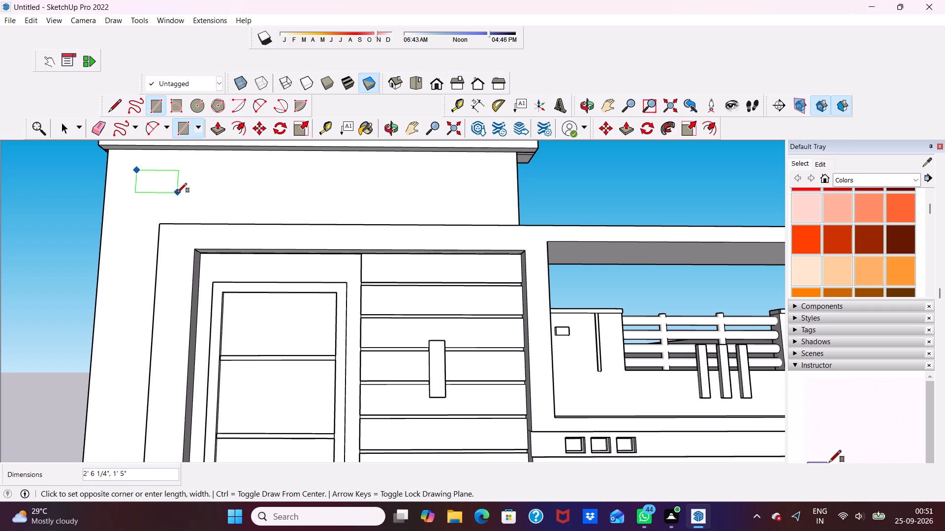
{"action": "left_click", "coordinate": [176, 193]}
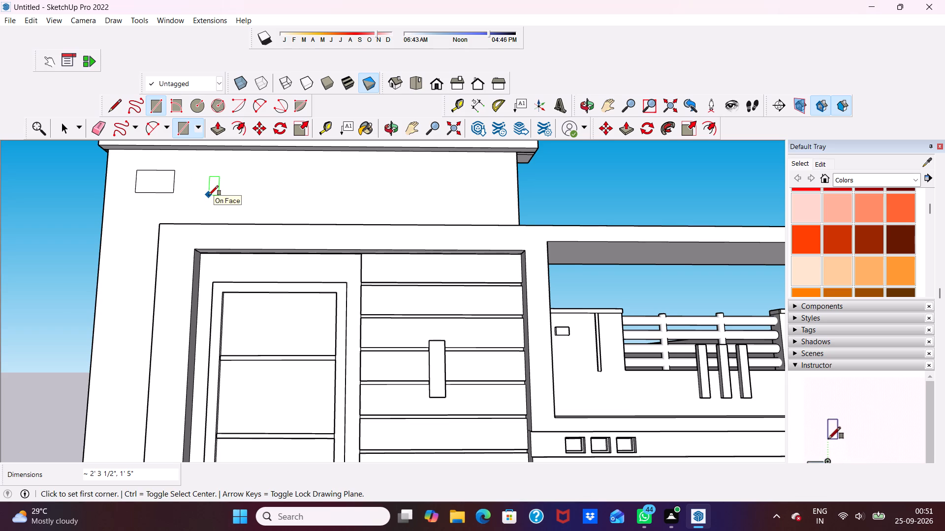
Copy the small rectangle twice along the wall beneath the slab, with offsets of about 2' 9 5/16" and 2' 9 1/2".
{"action": "scroll", "coordinate": [209, 195], "scroll_direction": "up", "scroll_amount": 4}
{"action": "key", "text": "space"}
{"action": "double_click", "coordinate": [148, 180]}
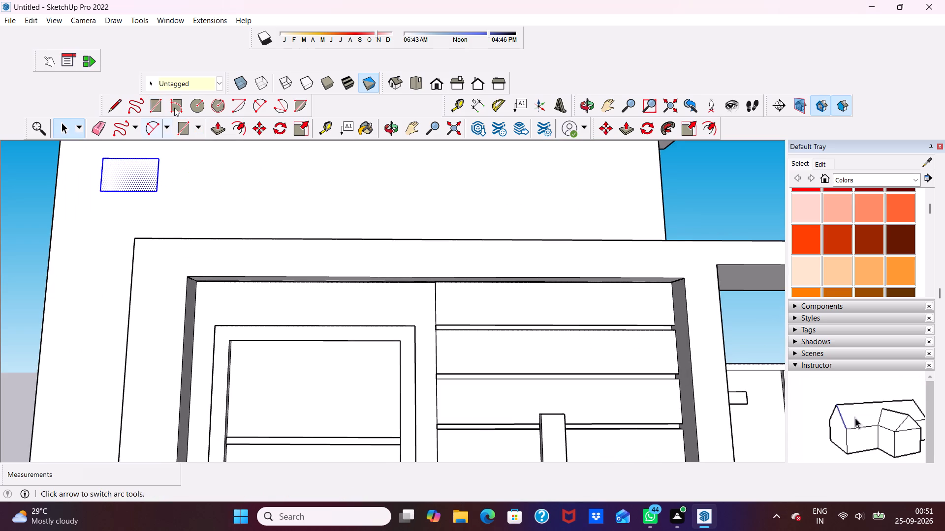
{"action": "left_click", "coordinate": [254, 123]}
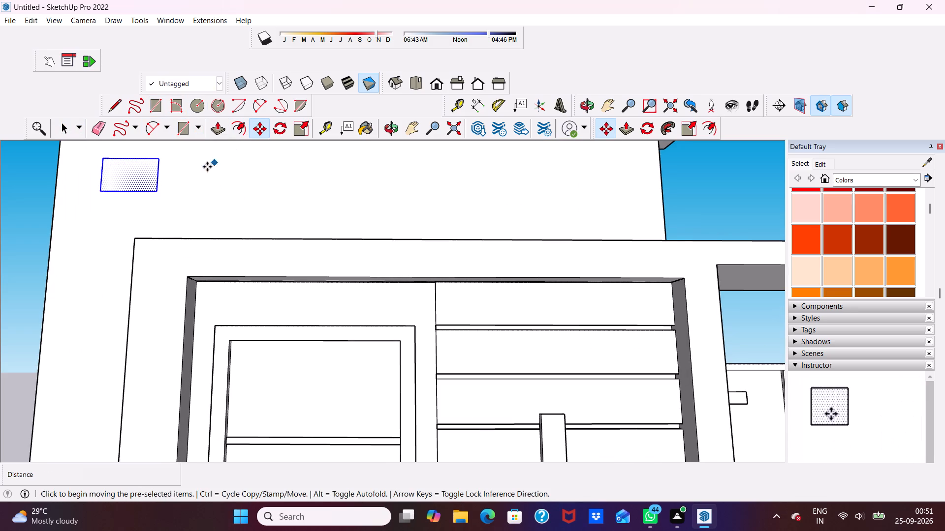
{"action": "left_click", "coordinate": [160, 177]}
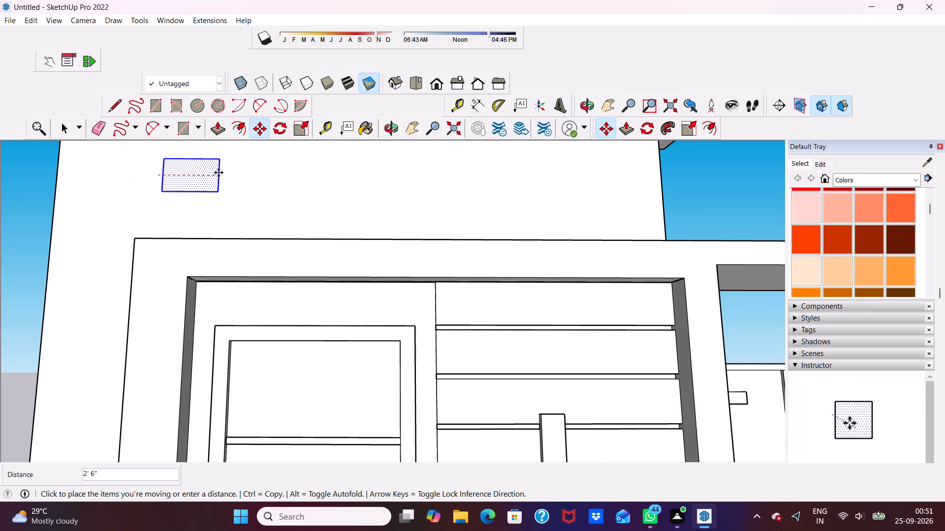
{"action": "left_click", "coordinate": [225, 174]}
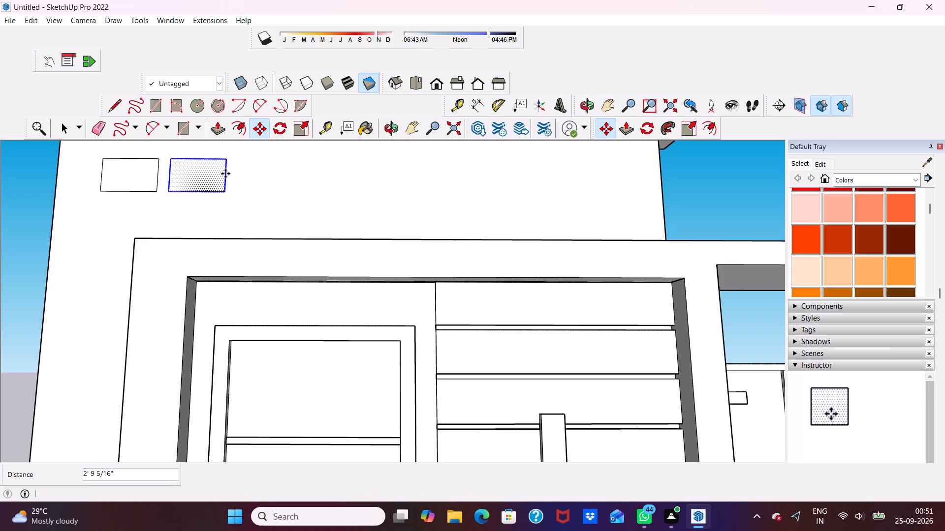
{"action": "left_click", "coordinate": [225, 174]}
{"action": "left_click", "coordinate": [227, 177]}
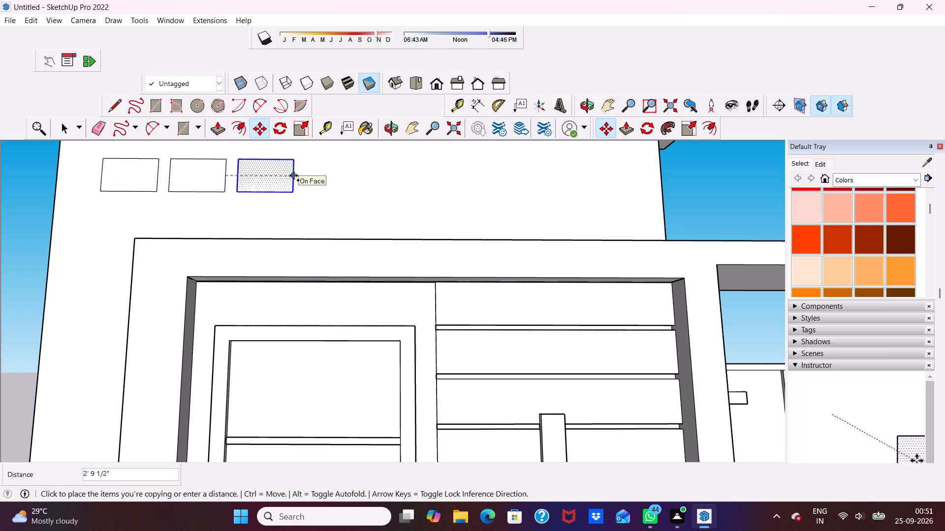
{"action": "left_click", "coordinate": [293, 176]}
{"action": "scroll", "coordinate": [300, 169], "scroll_direction": "down", "scroll_amount": 4}
{"action": "key", "text": "space"}
{"action": "scroll", "coordinate": [369, 174], "scroll_direction": "down", "scroll_amount": 4}
{"action": "middle_click_drag", "start_coordinate": [375, 176], "coordinate": [411, 252]}
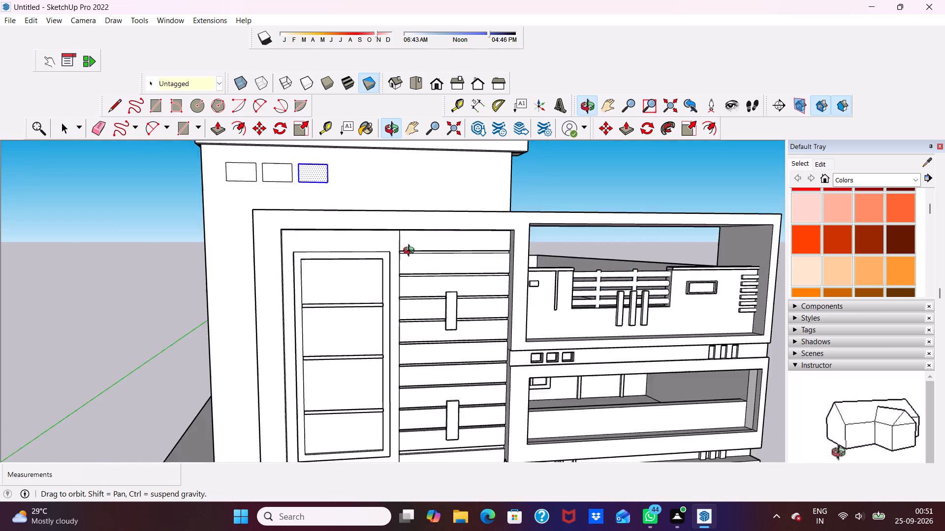
Examine the front elevation and the tall wall around its row of small rectangles beneath the slab.
{"action": "middle_click_drag", "start_coordinate": [411, 252], "coordinate": [413, 233]}
{"action": "scroll", "coordinate": [416, 204], "scroll_direction": "up", "scroll_amount": 5}
{"action": "scroll", "coordinate": [401, 199], "scroll_direction": "down", "scroll_amount": 6}
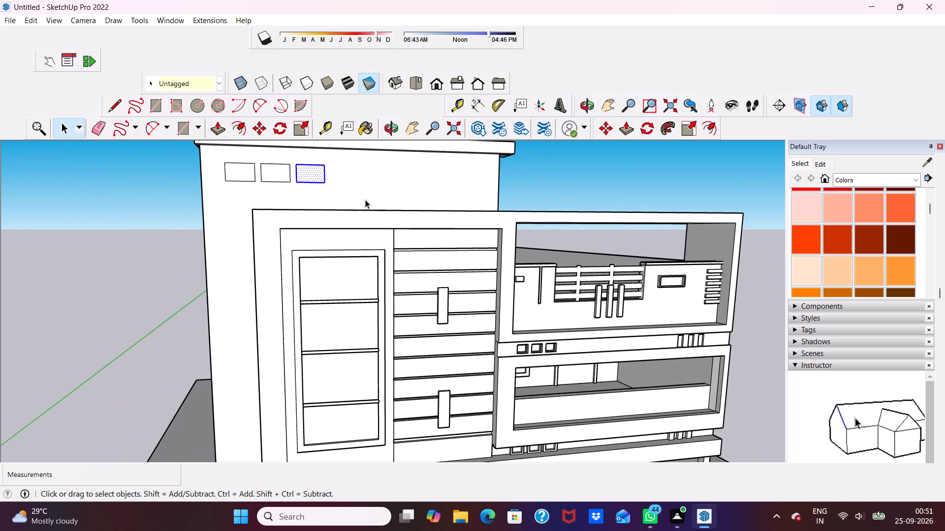
{"action": "scroll", "coordinate": [366, 201], "scroll_direction": "up", "scroll_amount": 1}
{"action": "scroll", "coordinate": [345, 169], "scroll_direction": "down", "scroll_amount": 4}
{"action": "middle_click_drag", "start_coordinate": [358, 175], "coordinate": [299, 148]}
{"action": "scroll", "coordinate": [342, 155], "scroll_direction": "up", "scroll_amount": 4}
{"action": "scroll", "coordinate": [343, 155], "scroll_direction": "down", "scroll_amount": 3}
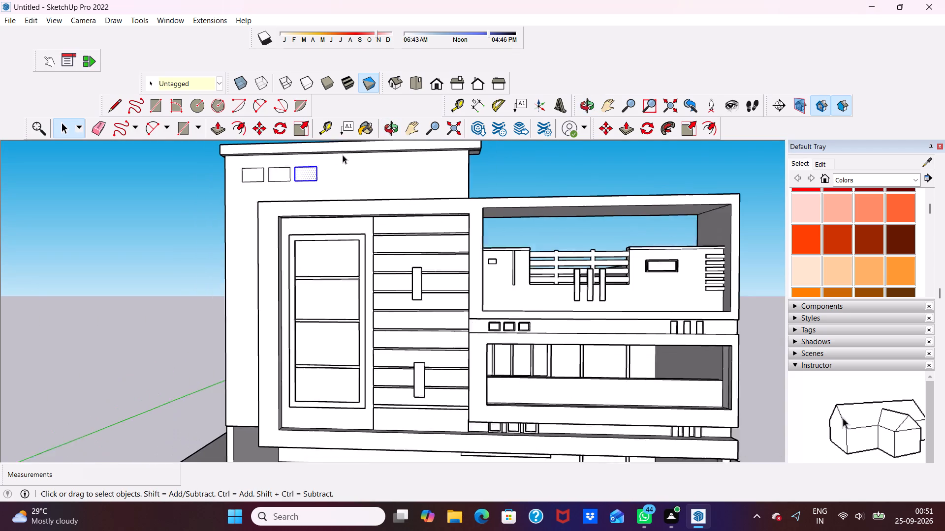
{"action": "scroll", "coordinate": [343, 155], "scroll_direction": "down", "scroll_amount": 1}
{"action": "middle_click_drag", "start_coordinate": [356, 159], "coordinate": [375, 122]}
{"action": "scroll", "coordinate": [374, 122], "scroll_direction": "up", "scroll_amount": 3}
{"action": "scroll", "coordinate": [340, 209], "scroll_direction": "down", "scroll_amount": 1}
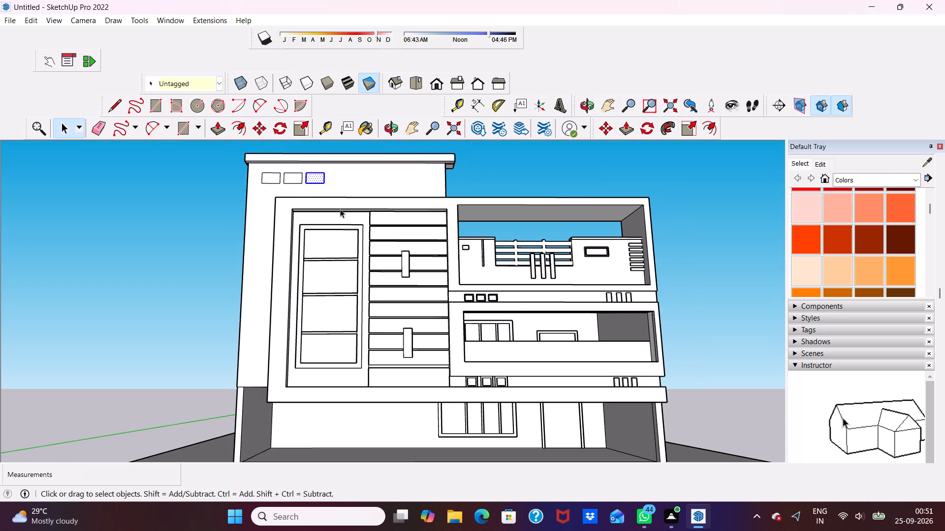
{"action": "left_click", "coordinate": [497, 171]}
Draw an upright rectangle about 2' 10 3/16" by 1' 3" on the tall wall, beside the row of three small rectangles.
{"action": "scroll", "coordinate": [385, 158], "scroll_direction": "up", "scroll_amount": 2}
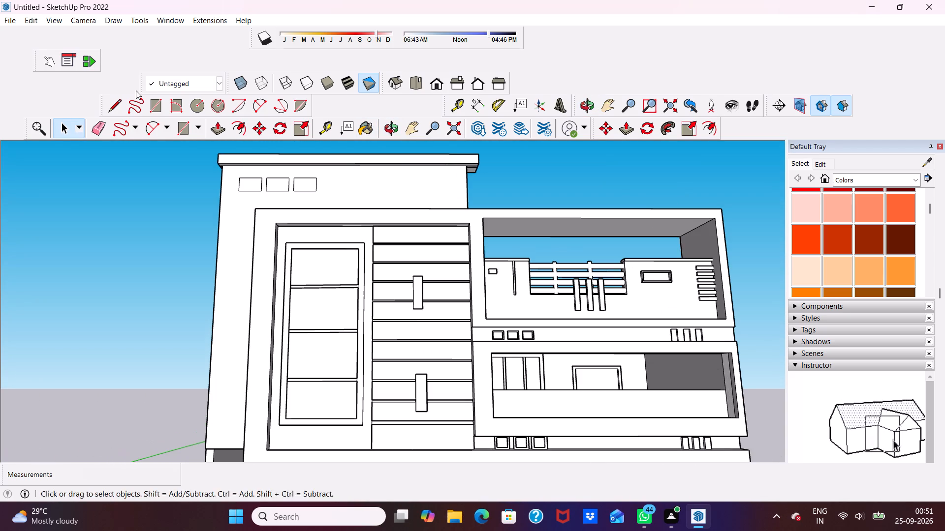
{"action": "left_click", "coordinate": [155, 99]}
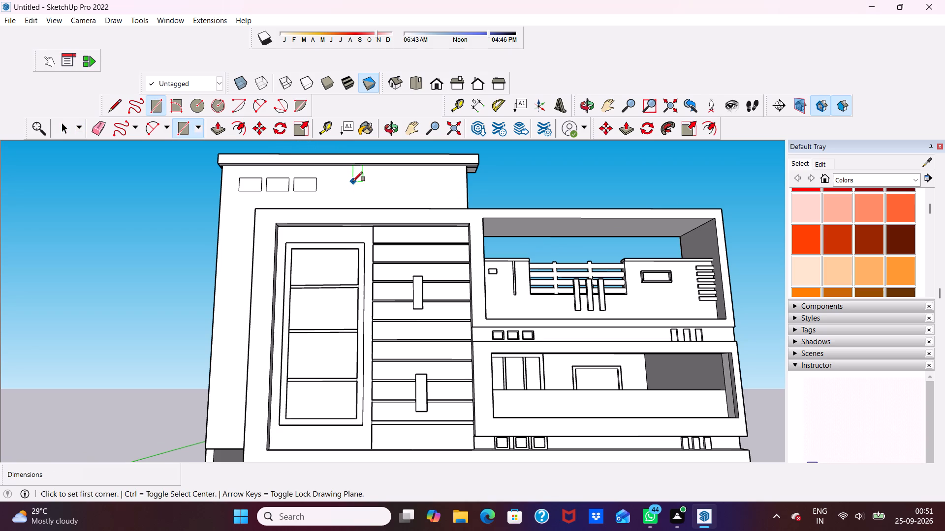
{"action": "left_click", "coordinate": [335, 177]}
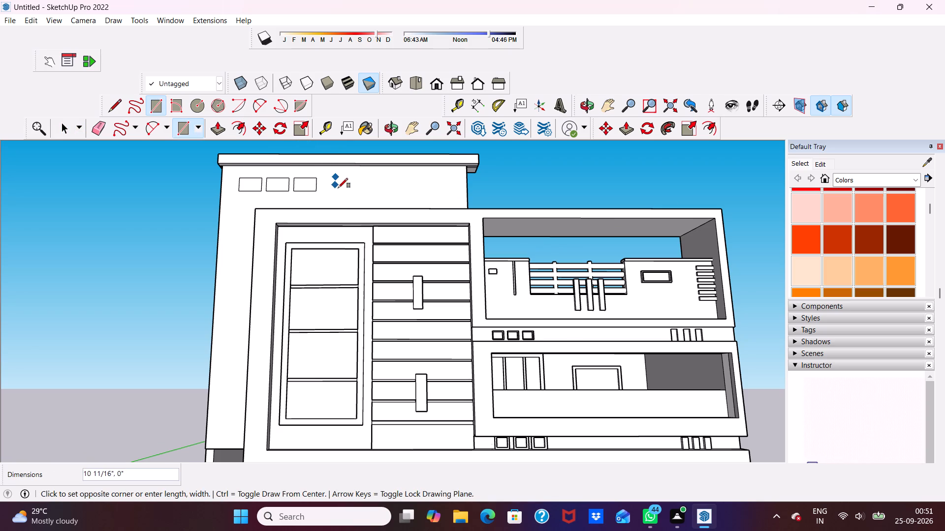
{"action": "left_click", "coordinate": [347, 204]}
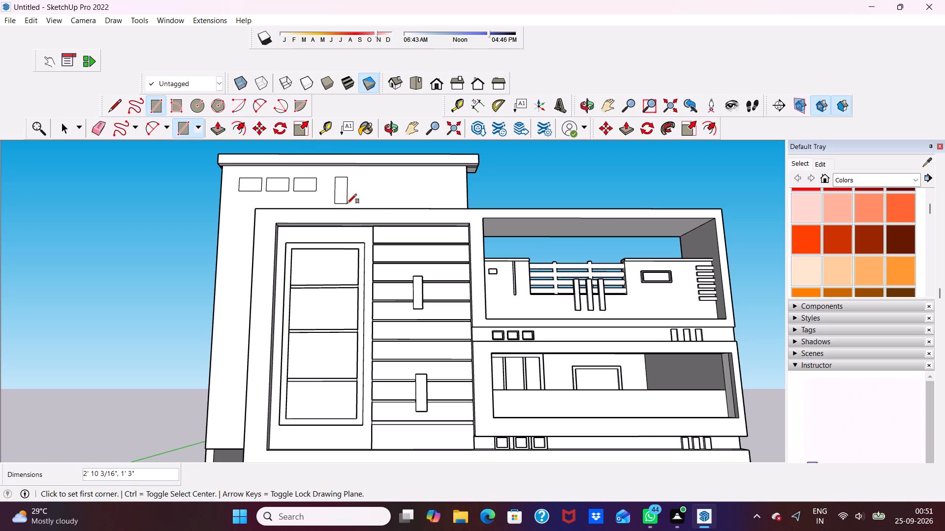
Copy the upright rectangle's face horizontally along the wall by about 2' 1 13/16", away from the three small rectangles.
{"action": "key", "text": "space"}
{"action": "left_click", "coordinate": [339, 192]}
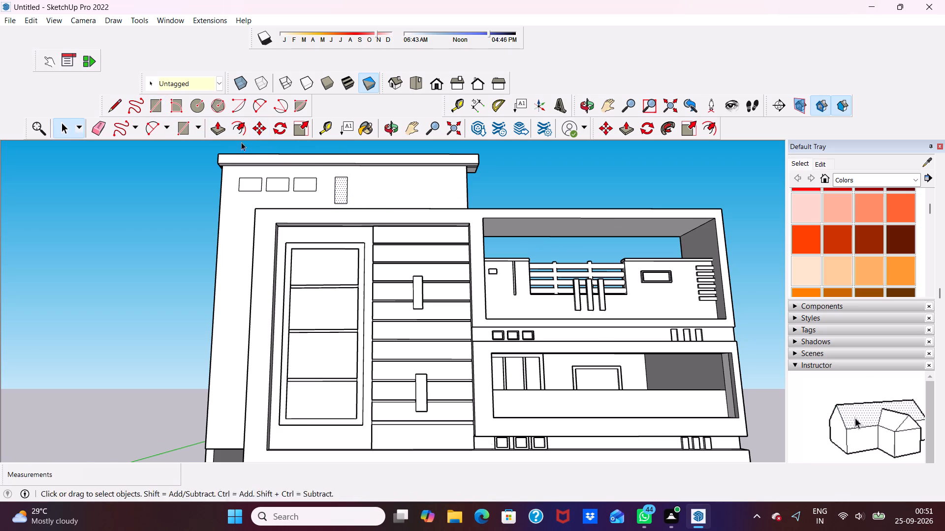
{"action": "left_click", "coordinate": [257, 130]}
{"action": "left_click", "coordinate": [341, 191]}
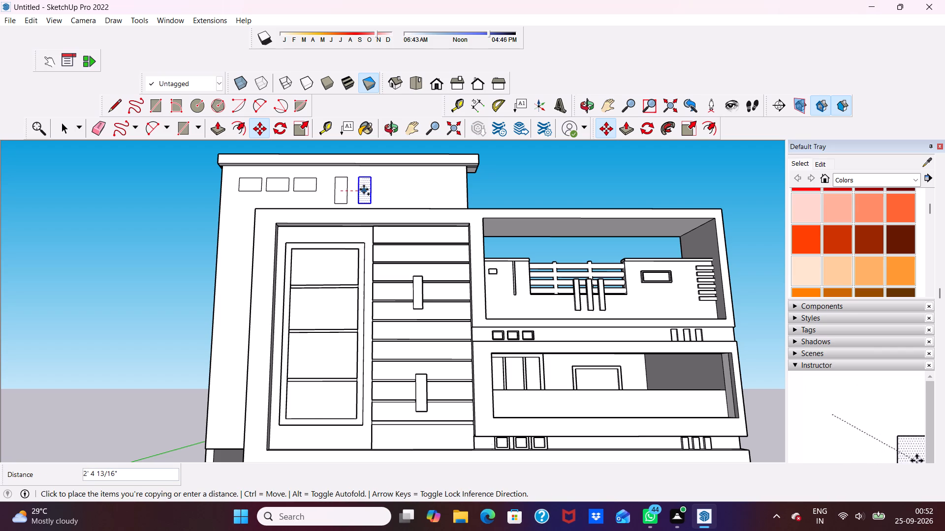
{"action": "left_click", "coordinate": [362, 190]}
{"action": "left_click", "coordinate": [362, 190]}
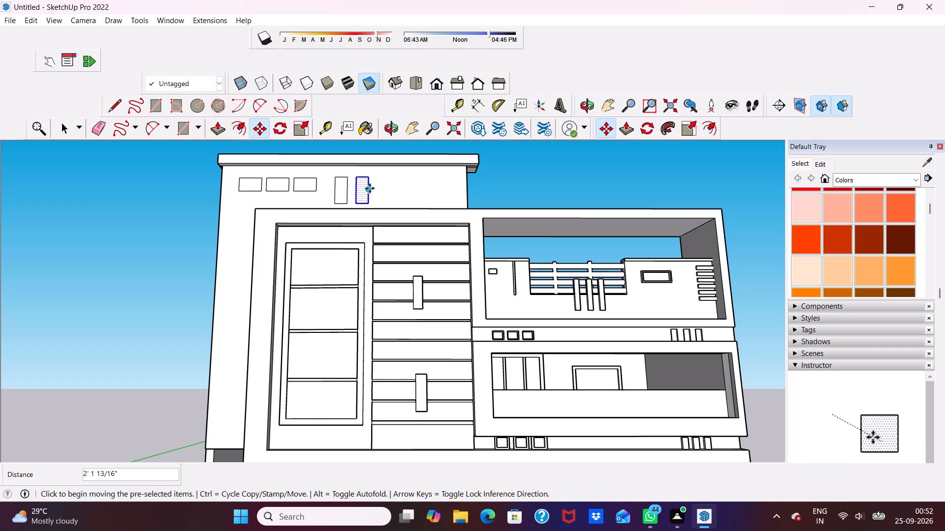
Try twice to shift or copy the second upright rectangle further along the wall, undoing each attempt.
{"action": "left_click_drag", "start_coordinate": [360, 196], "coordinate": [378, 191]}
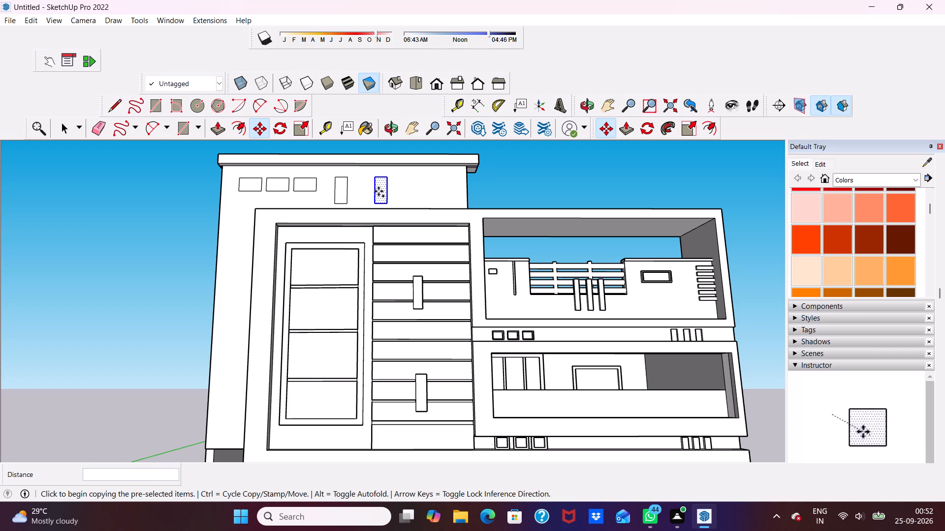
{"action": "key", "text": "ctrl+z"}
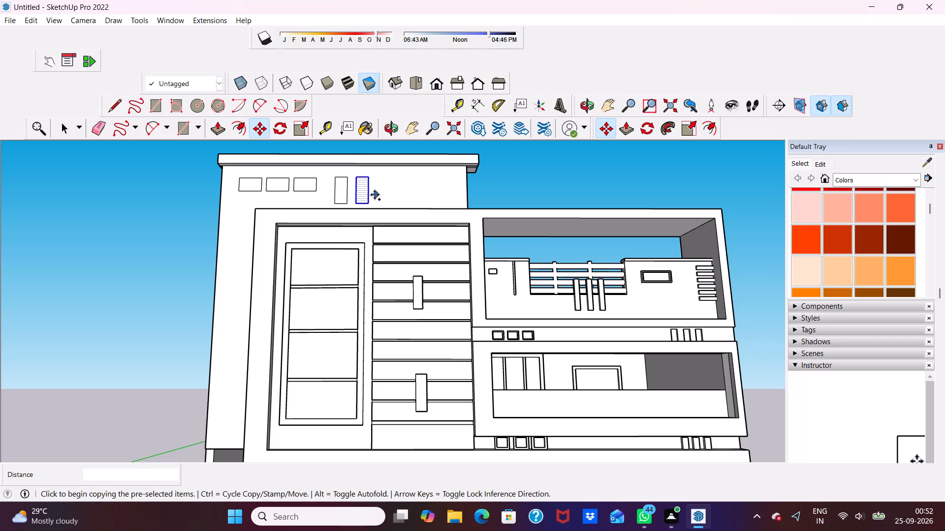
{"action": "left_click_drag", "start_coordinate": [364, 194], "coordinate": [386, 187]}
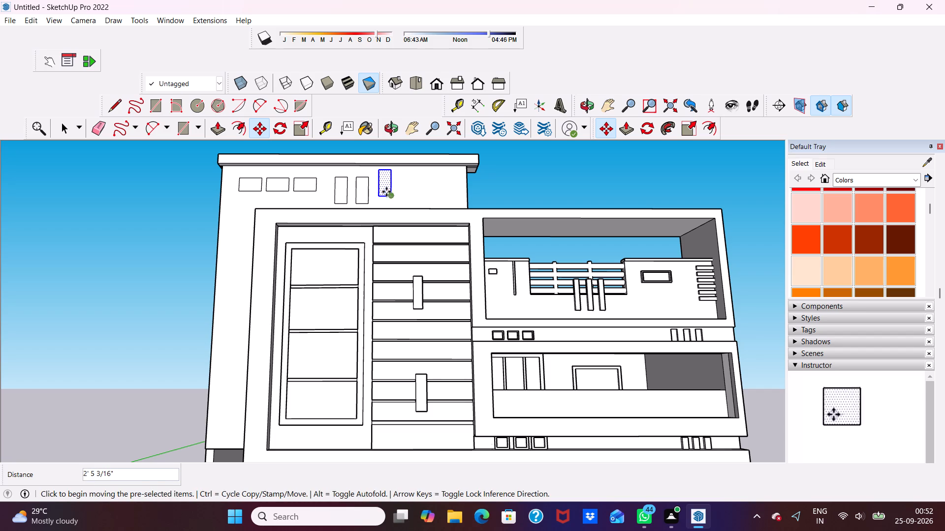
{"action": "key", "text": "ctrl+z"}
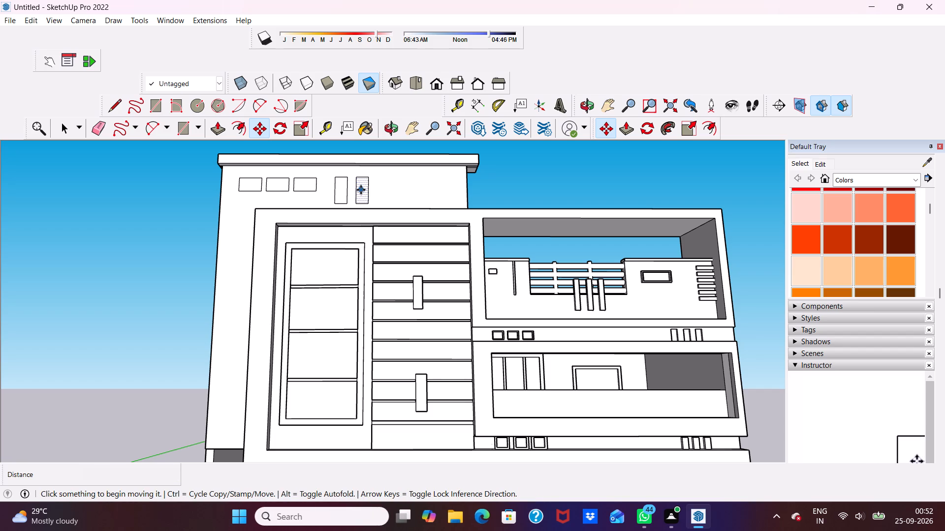
Copy the second upright rectangle horizontally further along the wall to make a third one in line.
{"action": "left_click", "coordinate": [362, 190]}
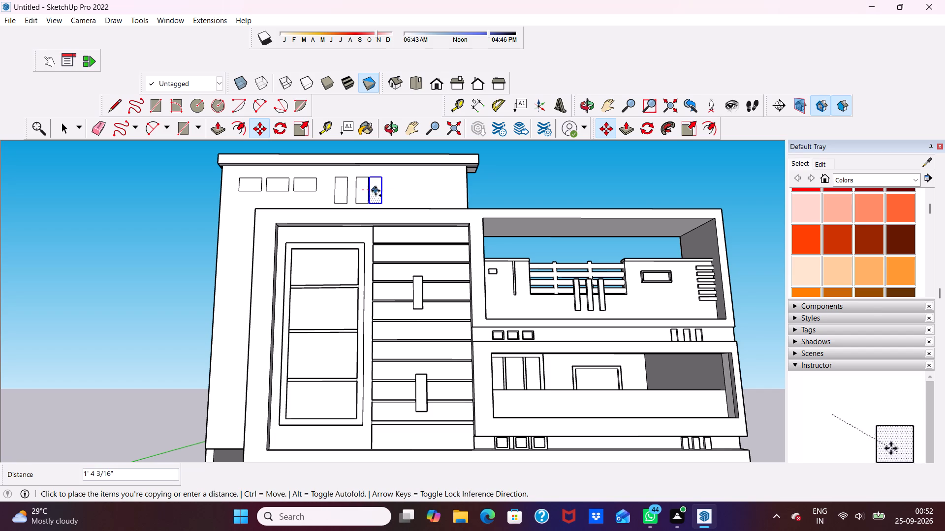
{"action": "left_click", "coordinate": [380, 190]}
{"action": "key", "text": "space"}
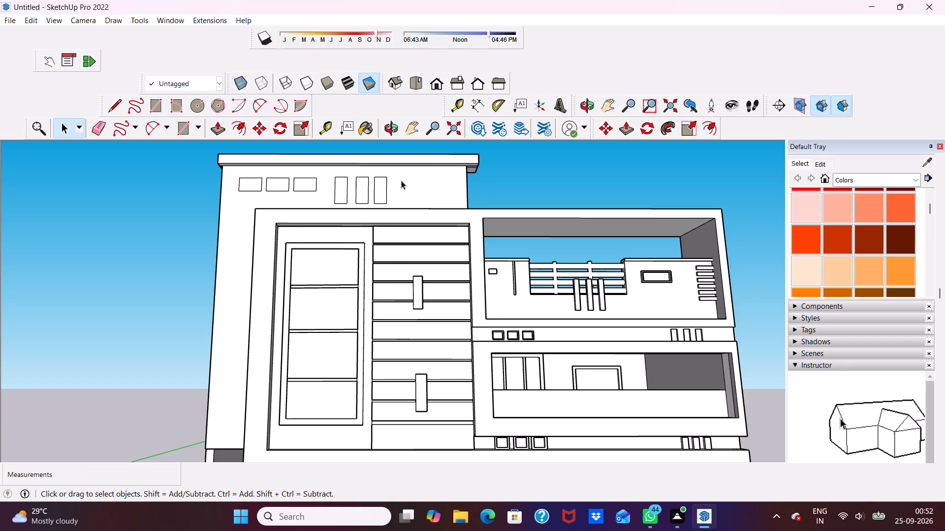
Offset the outlines of the three small horizontal rectangles inward by about 2 7/16", 2 1/16" and 1 3/4".
{"action": "scroll", "coordinate": [504, 152], "scroll_direction": "down", "scroll_amount": 4}
{"action": "scroll", "coordinate": [505, 152], "scroll_direction": "up", "scroll_amount": 5}
{"action": "scroll", "coordinate": [499, 154], "scroll_direction": "down", "scroll_amount": 5}
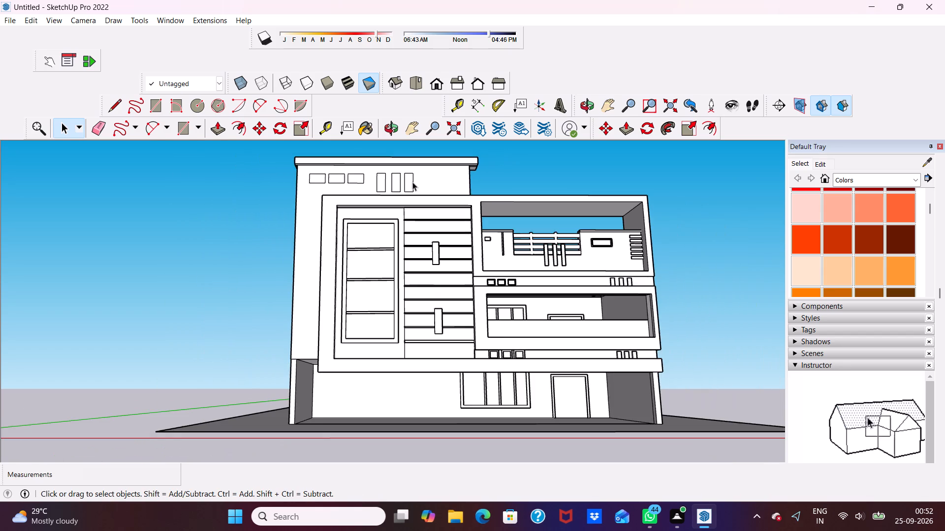
{"action": "middle_click_drag", "start_coordinate": [396, 185], "coordinate": [370, 183]}
{"action": "scroll", "coordinate": [370, 183], "scroll_direction": "up", "scroll_amount": 3}
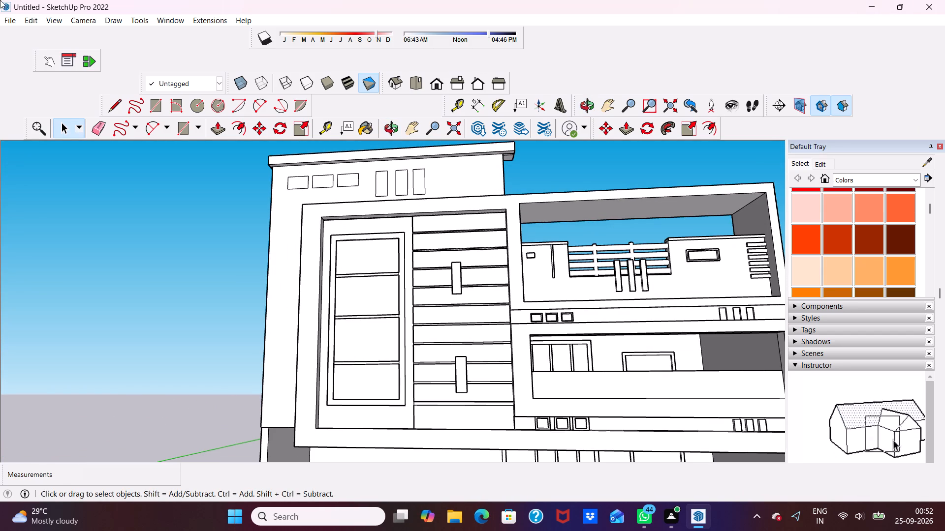
{"action": "scroll", "coordinate": [204, 2], "scroll_direction": "up", "scroll_amount": 4}
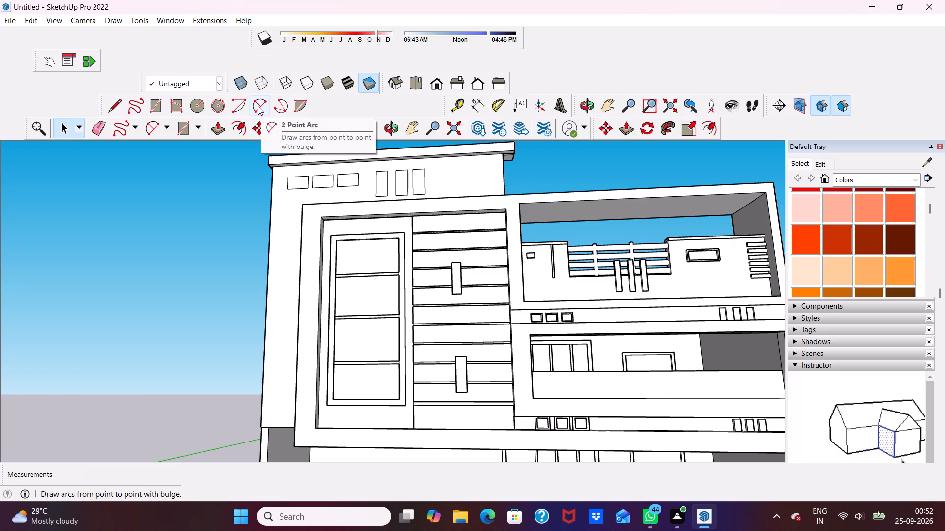
{"action": "left_click", "coordinate": [237, 130]}
{"action": "scroll", "coordinate": [304, 182], "scroll_direction": "up", "scroll_amount": 6}
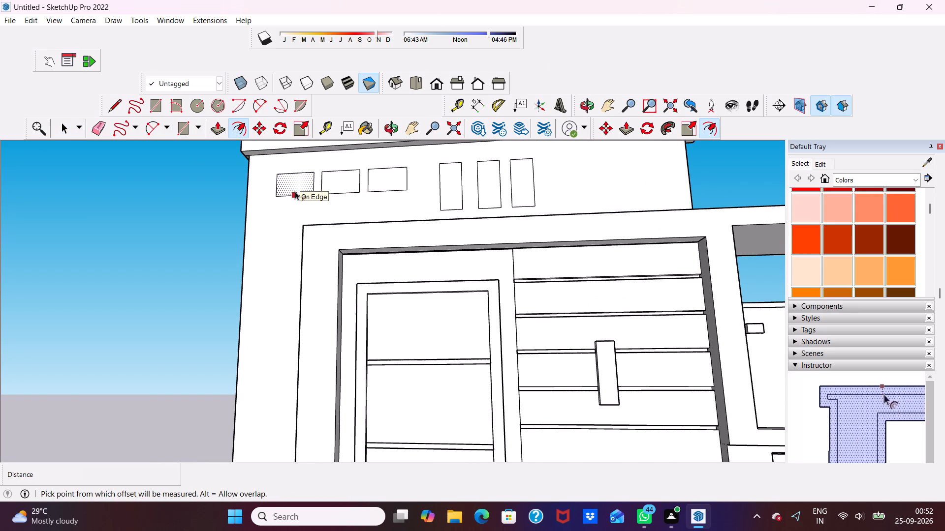
{"action": "left_click", "coordinate": [295, 191]}
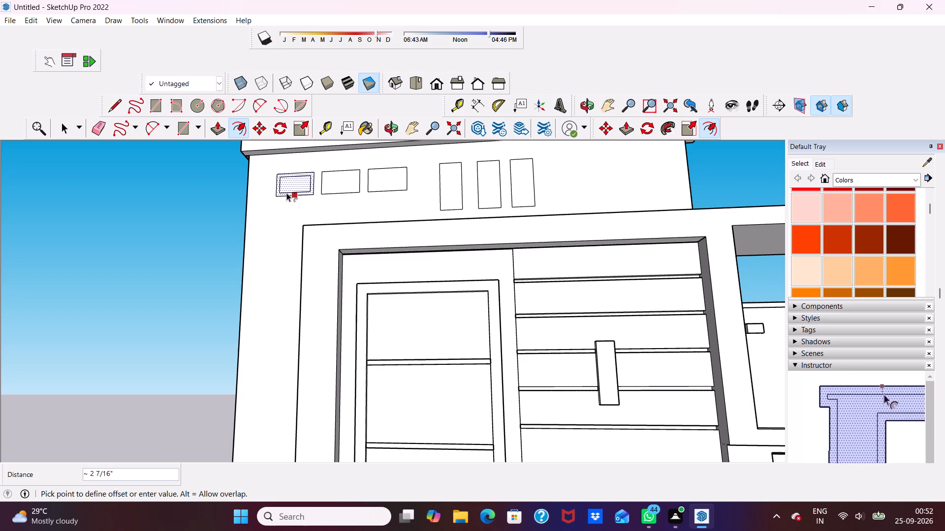
{"action": "left_click", "coordinate": [286, 193]}
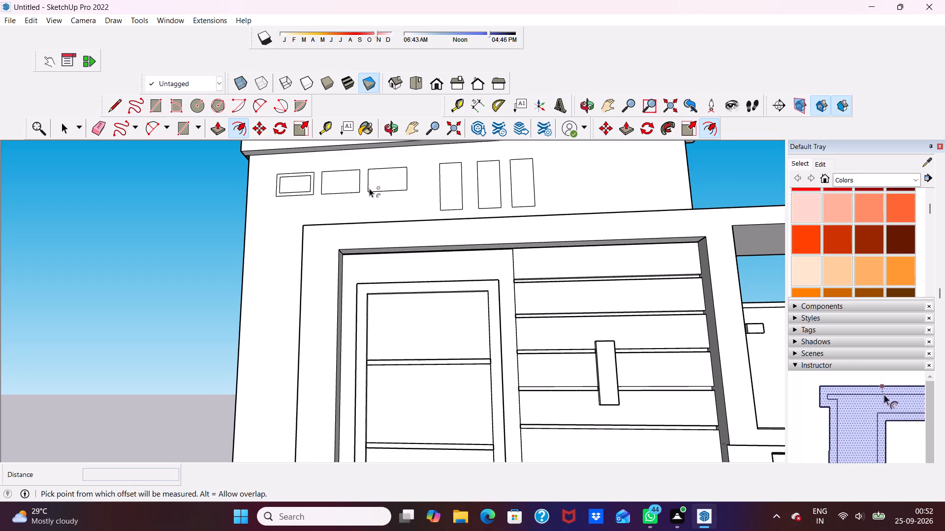
{"action": "scroll", "coordinate": [353, 189], "scroll_direction": "up", "scroll_amount": 2}
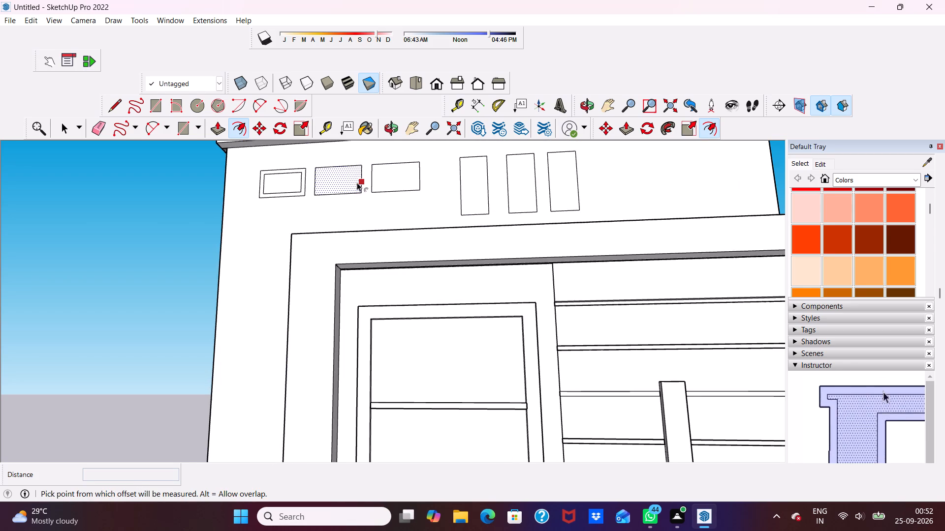
{"action": "left_click", "coordinate": [357, 182]}
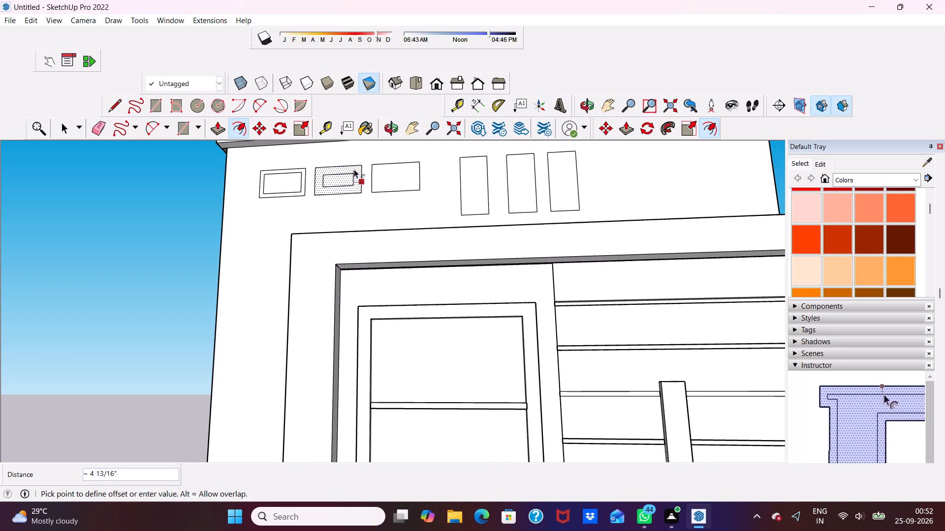
{"action": "left_click", "coordinate": [358, 153]}
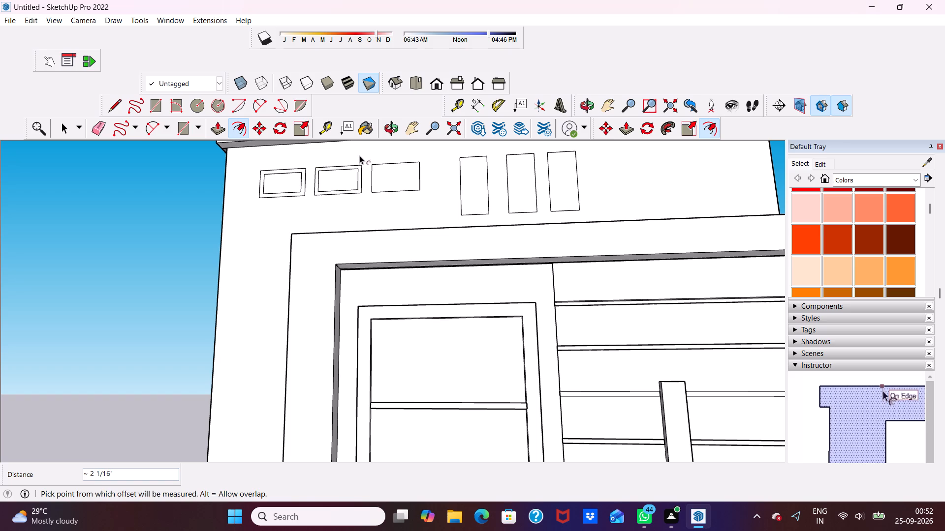
{"action": "left_click", "coordinate": [415, 176]}
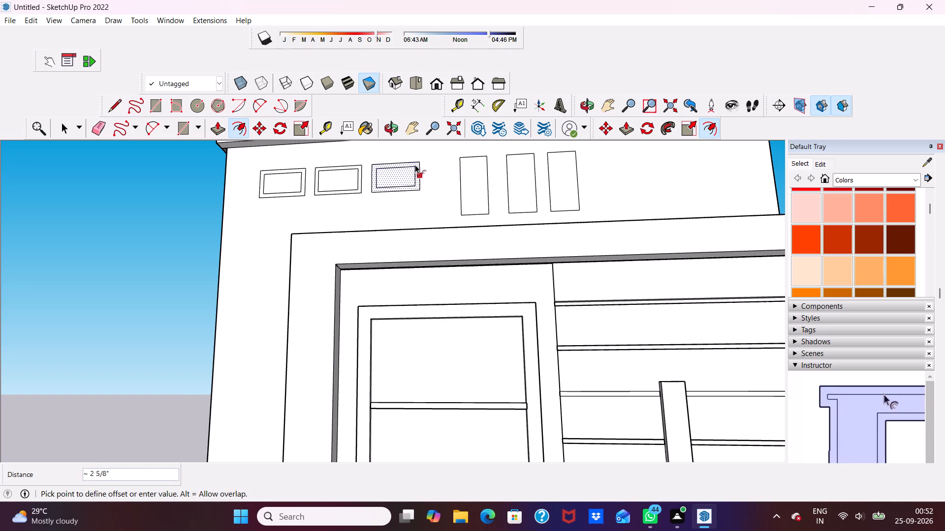
{"action": "left_click", "coordinate": [416, 157]}
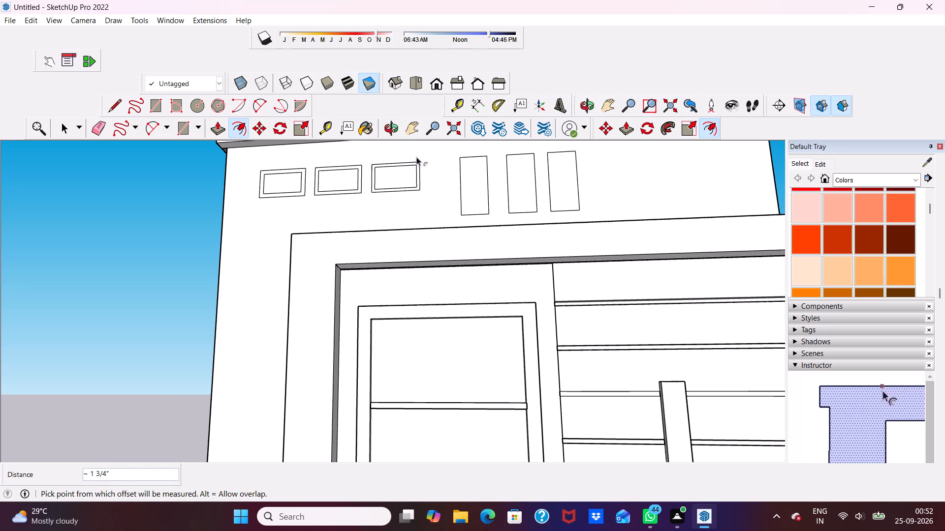
{"action": "key", "text": "space"}
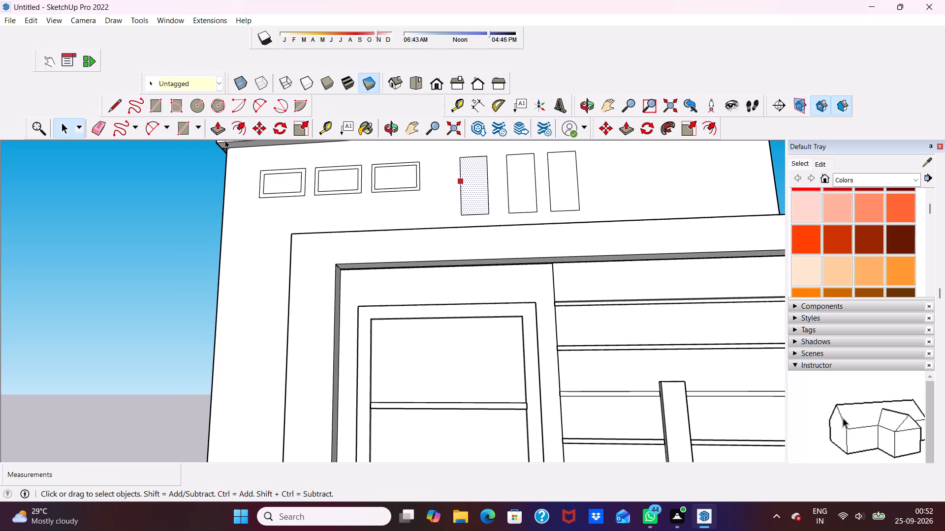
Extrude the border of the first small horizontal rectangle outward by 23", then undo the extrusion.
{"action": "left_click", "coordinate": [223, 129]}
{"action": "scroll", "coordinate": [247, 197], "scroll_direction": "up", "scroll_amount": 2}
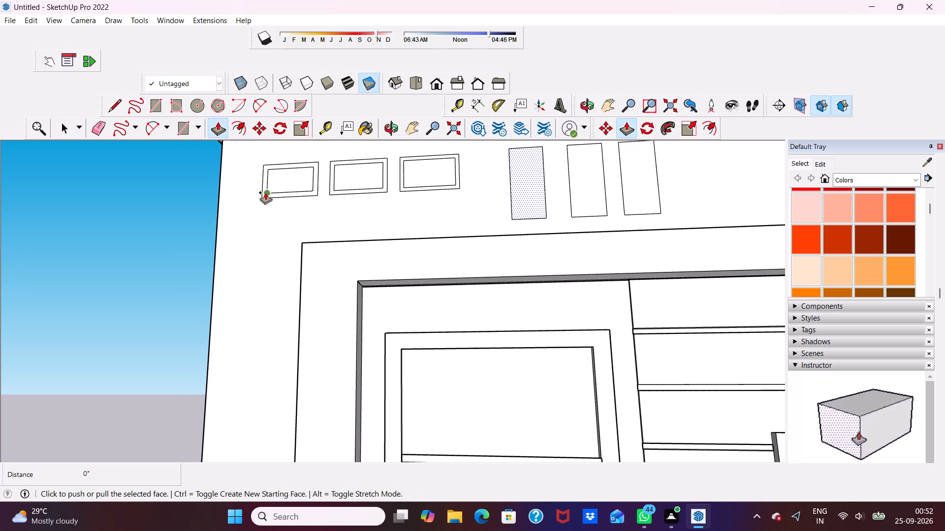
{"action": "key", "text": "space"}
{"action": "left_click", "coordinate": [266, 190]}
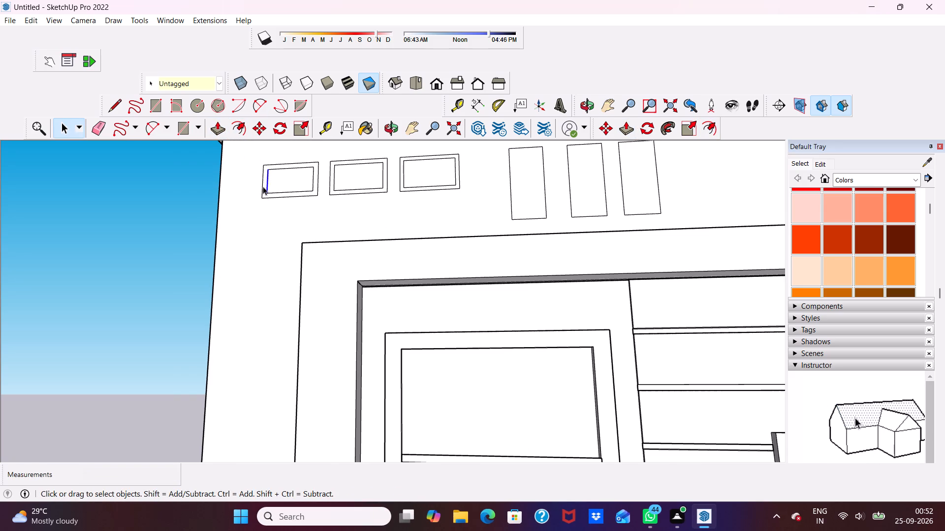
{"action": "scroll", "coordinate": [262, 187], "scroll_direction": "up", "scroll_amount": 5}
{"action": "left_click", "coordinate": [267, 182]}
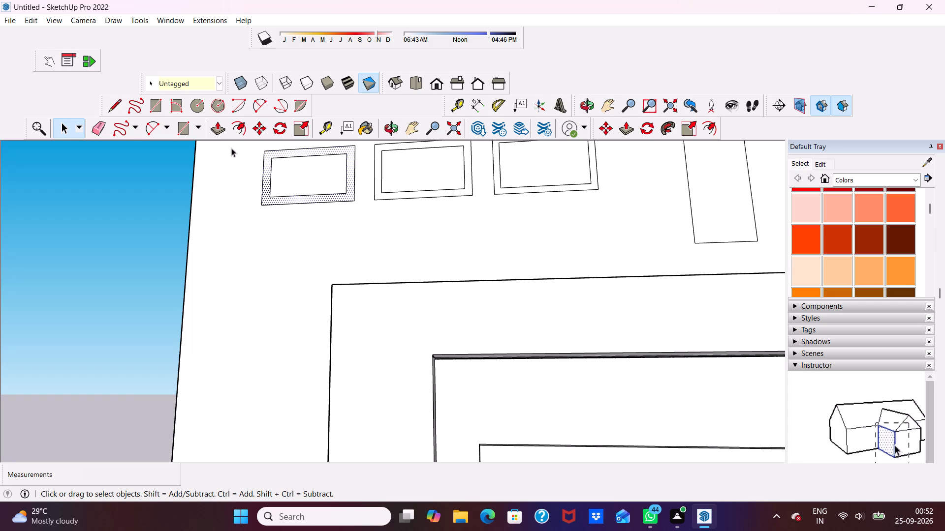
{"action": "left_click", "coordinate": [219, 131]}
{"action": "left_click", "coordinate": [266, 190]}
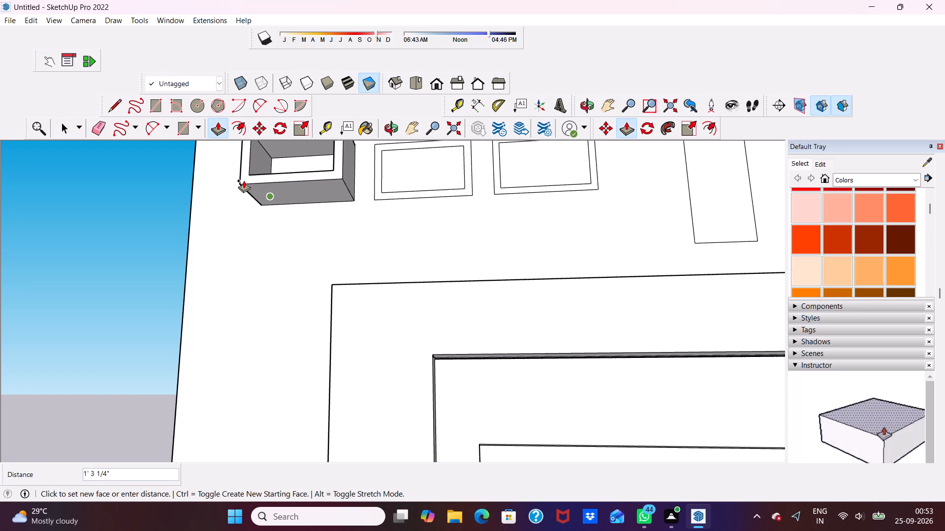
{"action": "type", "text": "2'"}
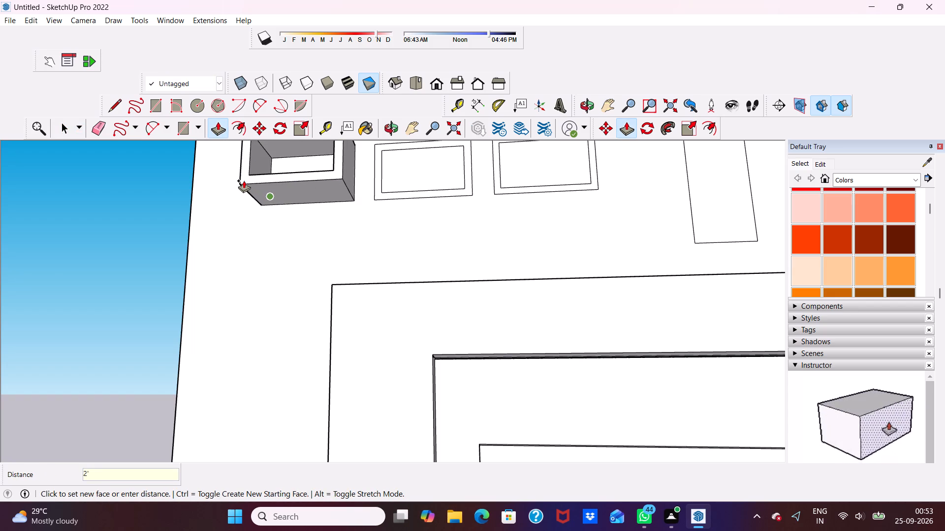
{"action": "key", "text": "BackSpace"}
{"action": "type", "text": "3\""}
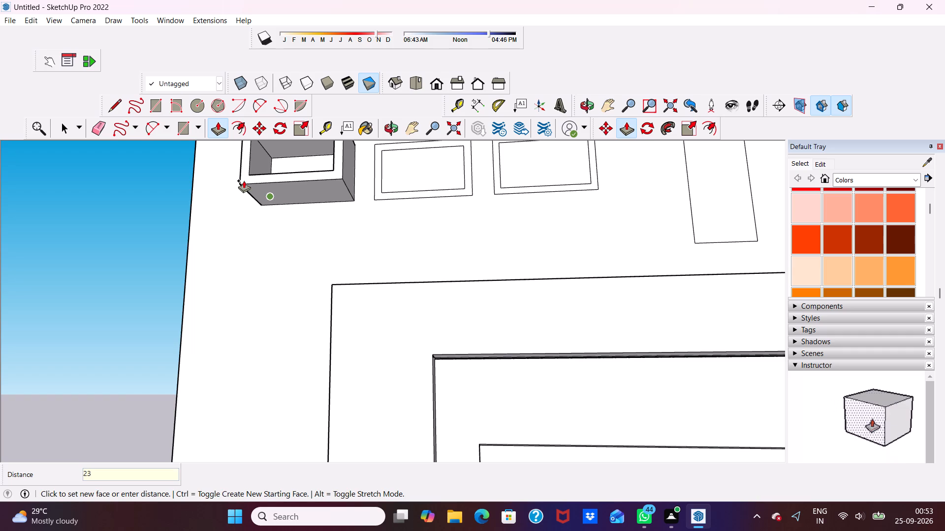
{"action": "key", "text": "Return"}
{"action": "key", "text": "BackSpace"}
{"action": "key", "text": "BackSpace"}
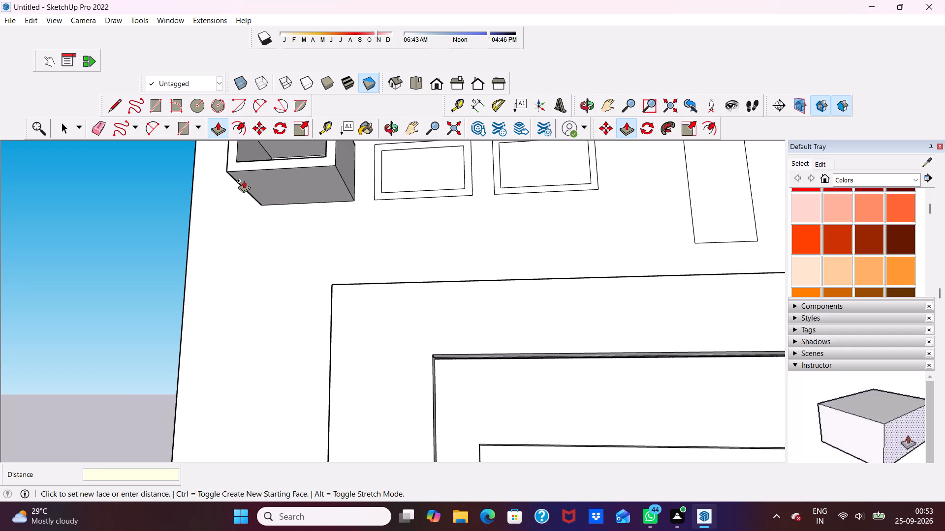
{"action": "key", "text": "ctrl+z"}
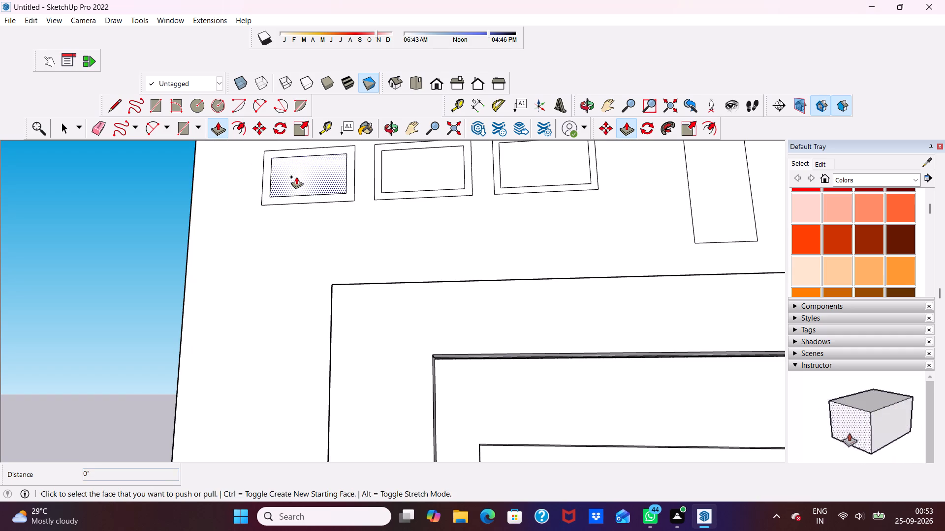
Extrude the border face of the first small horizontal rectangle, nearest the wall's outer edge, outward by 3".
{"action": "scroll", "coordinate": [266, 183], "scroll_direction": "up", "scroll_amount": 2}
{"action": "left_click", "coordinate": [266, 183]}
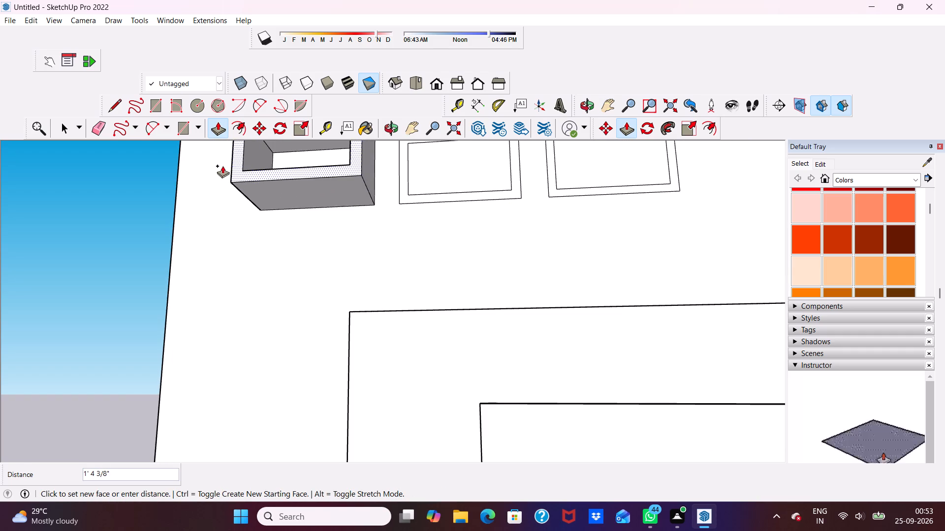
{"action": "type", "text": "3\""}
{"action": "key", "text": "Return"}
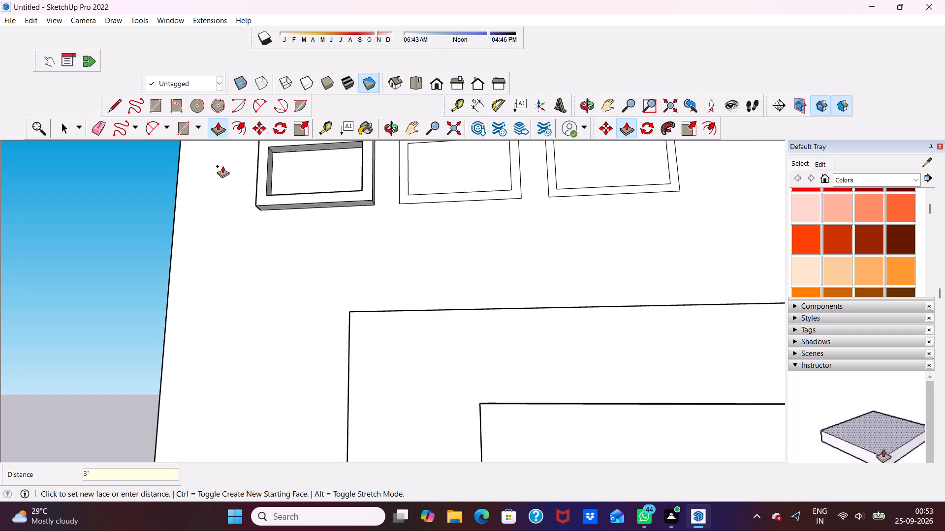
Extrude the border face of the second small horizontal rectangle outward by 3", leaving its inner panel flat.
{"action": "scroll", "coordinate": [684, 275], "scroll_direction": "up", "scroll_amount": 5}
{"action": "scroll", "coordinate": [630, 219], "scroll_direction": "down", "scroll_amount": 6}
{"action": "scroll", "coordinate": [542, 196], "scroll_direction": "down", "scroll_amount": 9}
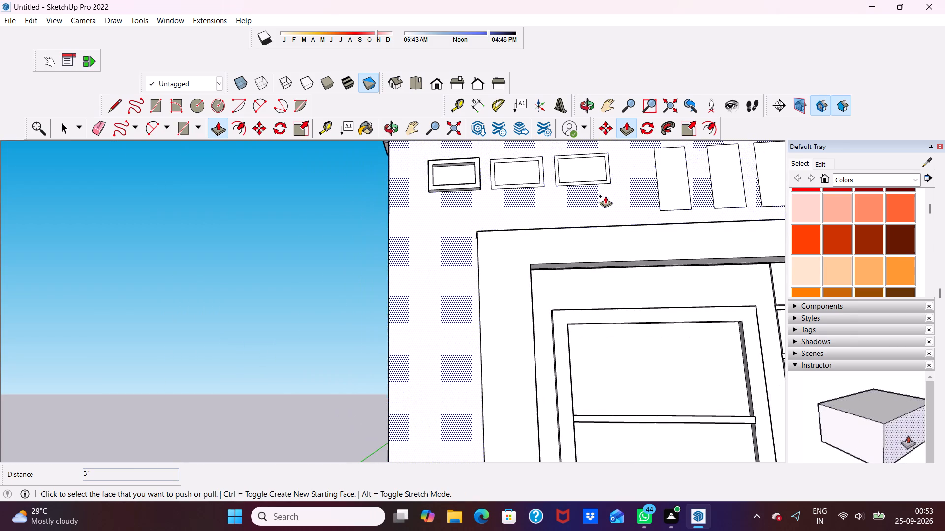
{"action": "scroll", "coordinate": [519, 179], "scroll_direction": "up", "scroll_amount": 8}
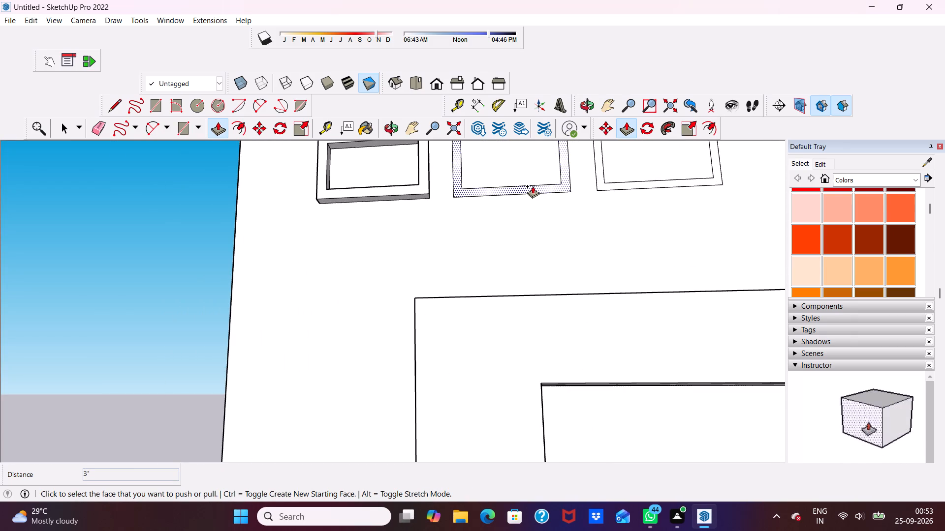
{"action": "left_click", "coordinate": [533, 185]}
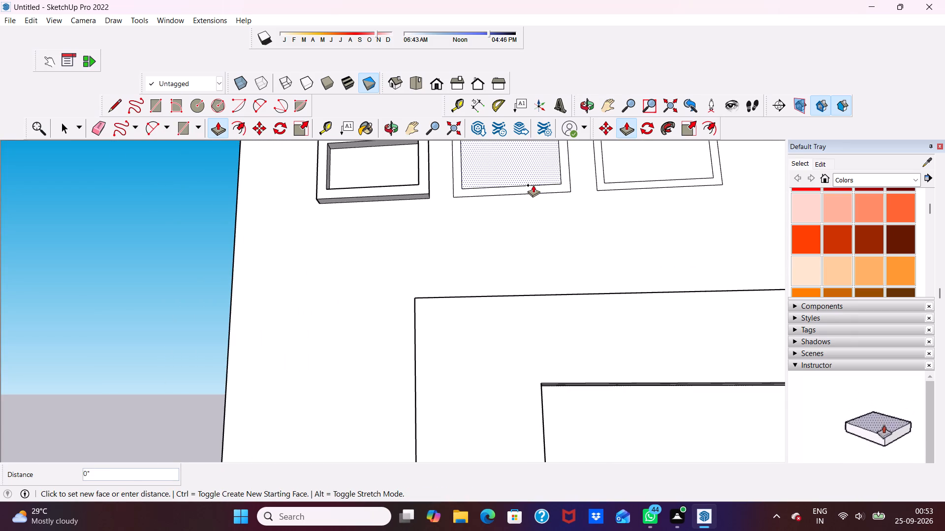
{"action": "scroll", "coordinate": [466, 190], "scroll_direction": "up", "scroll_amount": 6}
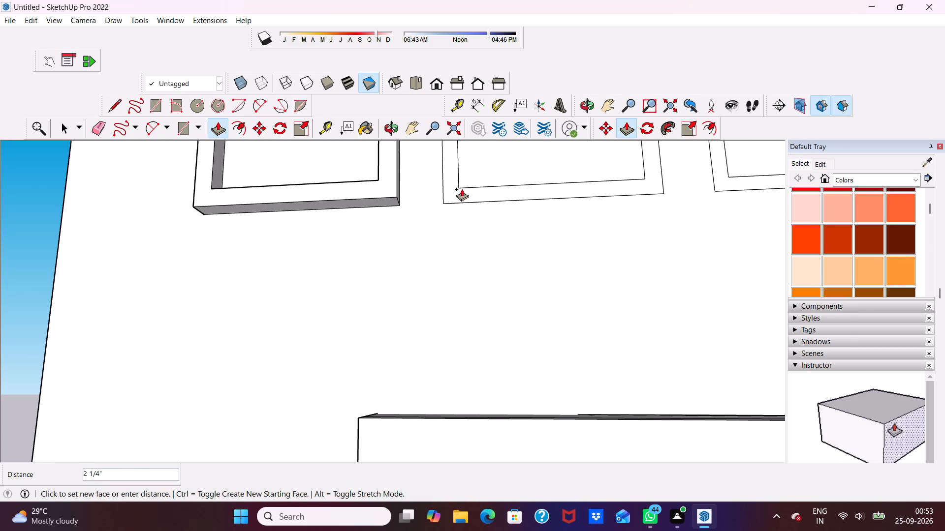
{"action": "key", "text": "space"}
{"action": "left_click", "coordinate": [459, 196]}
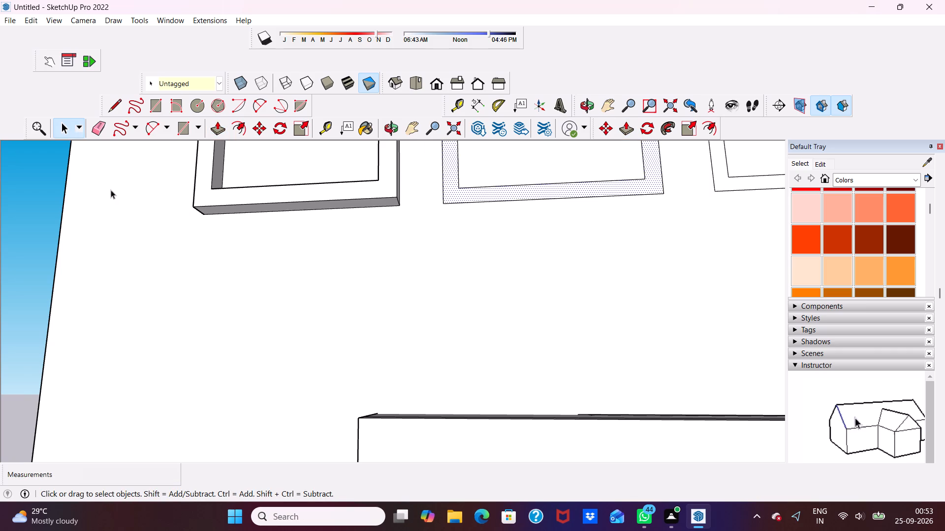
{"action": "left_click", "coordinate": [220, 127]}
{"action": "scroll", "coordinate": [479, 183], "scroll_direction": "up", "scroll_amount": 3}
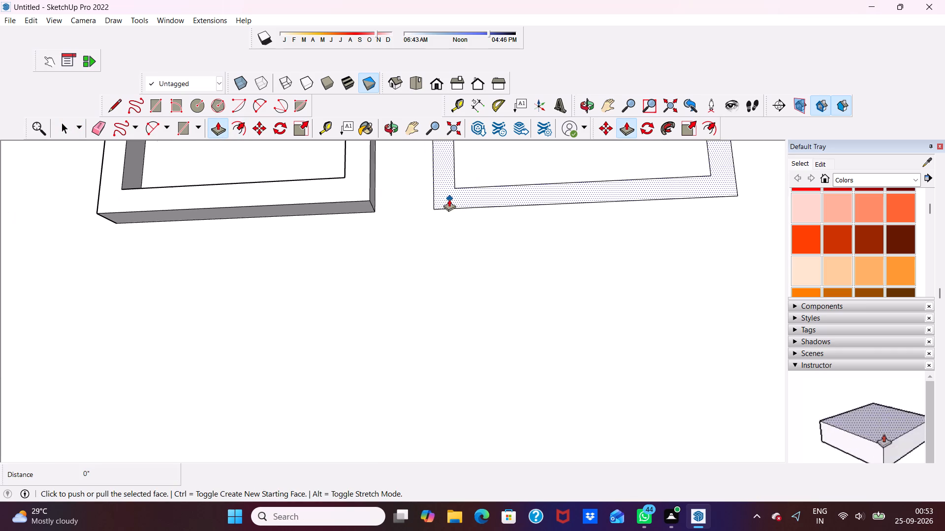
{"action": "left_click", "coordinate": [448, 197]}
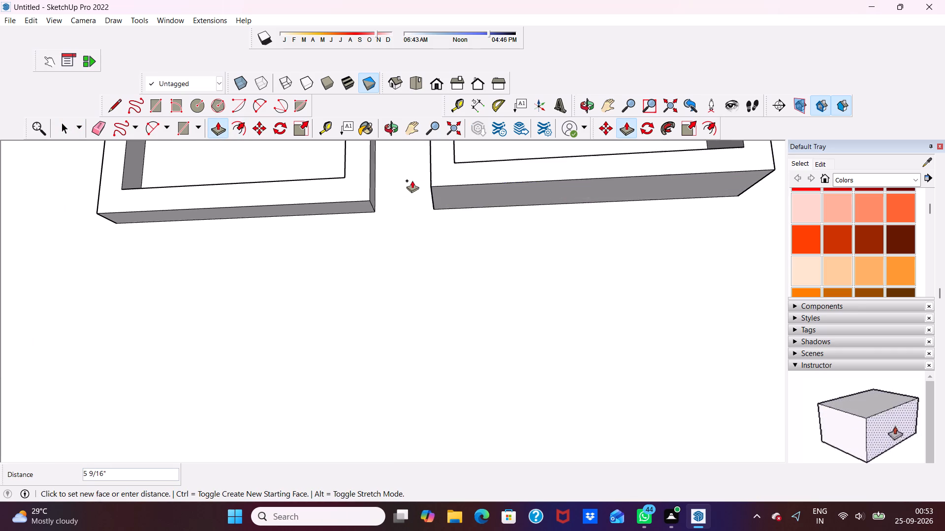
{"action": "type", "text": "3\""}
{"action": "key", "text": "Return"}
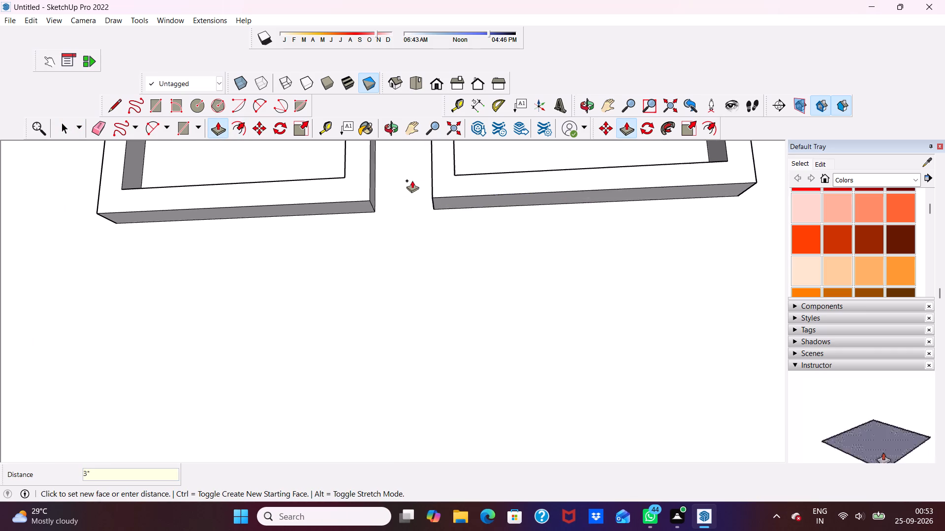
Extrude the border face of the third small horizontal rectangle outward by 3" to match the other two frames.
{"action": "scroll", "coordinate": [581, 214], "scroll_direction": "down", "scroll_amount": 11}
{"action": "scroll", "coordinate": [664, 183], "scroll_direction": "up", "scroll_amount": 2}
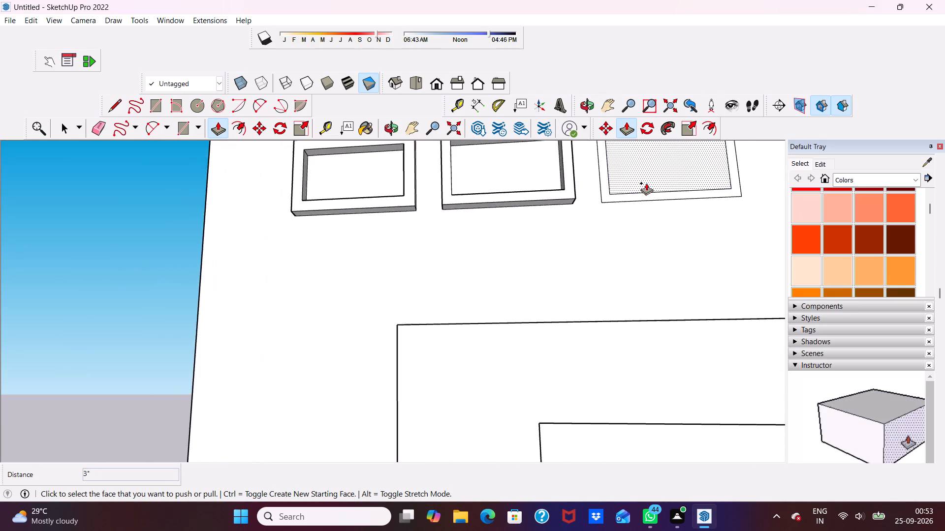
{"action": "scroll", "coordinate": [610, 194], "scroll_direction": "up", "scroll_amount": 4}
{"action": "left_click", "coordinate": [600, 194]}
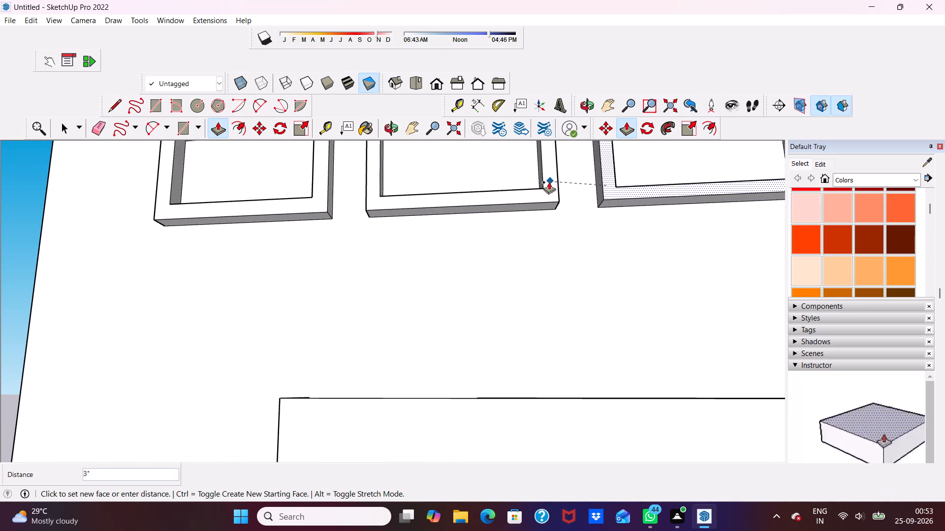
{"action": "left_click", "coordinate": [545, 183]}
Extrude the three upright rectangles outward by 3" each, flush with the raised frames beside them.
{"action": "scroll", "coordinate": [527, 202], "scroll_direction": "down", "scroll_amount": 11}
{"action": "scroll", "coordinate": [593, 195], "scroll_direction": "down", "scroll_amount": 2}
{"action": "scroll", "coordinate": [689, 208], "scroll_direction": "up", "scroll_amount": 1}
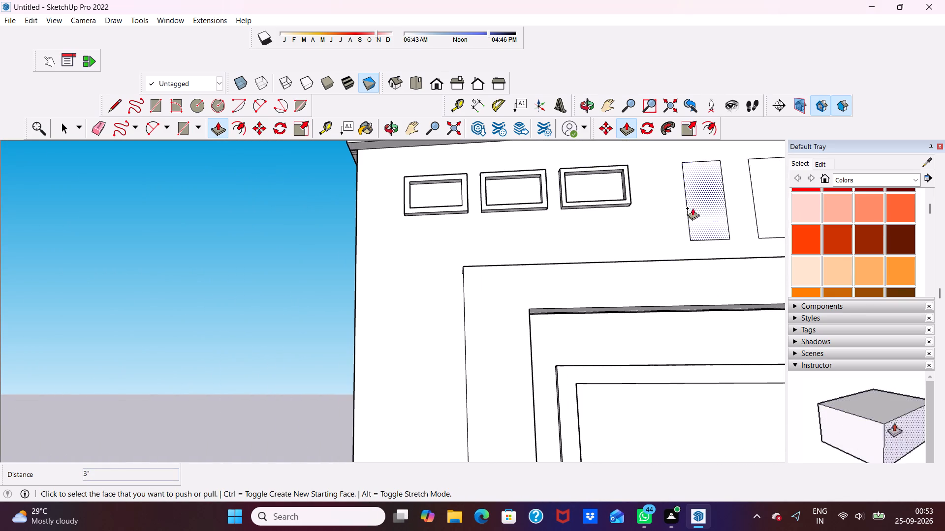
{"action": "left_click", "coordinate": [702, 208]}
{"action": "left_click", "coordinate": [627, 184]}
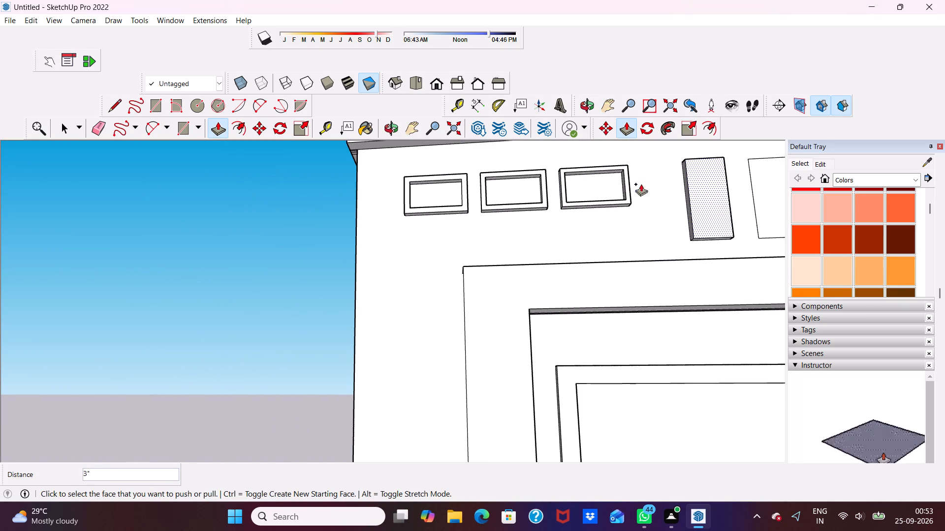
{"action": "scroll", "coordinate": [710, 180], "scroll_direction": "down", "scroll_amount": 14}
{"action": "scroll", "coordinate": [723, 196], "scroll_direction": "up", "scroll_amount": 9}
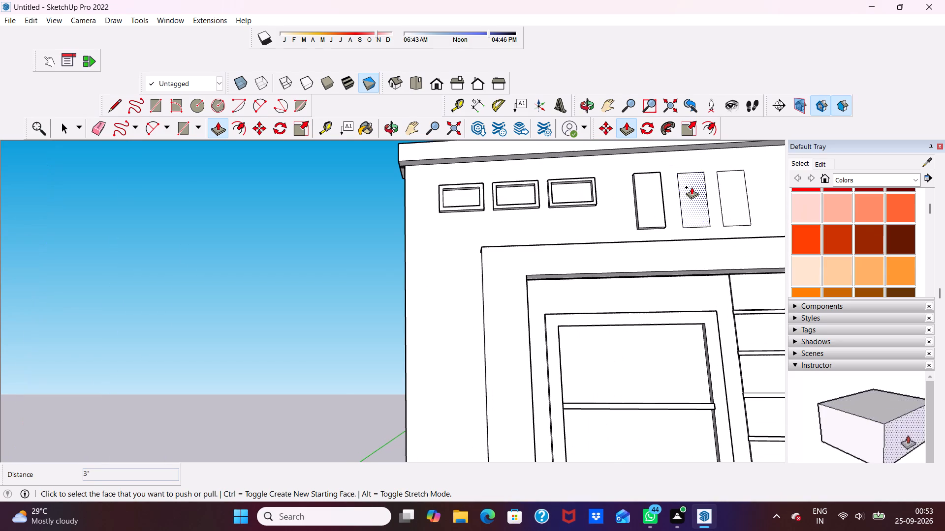
{"action": "left_click", "coordinate": [692, 186]}
{"action": "left_click", "coordinate": [650, 190]}
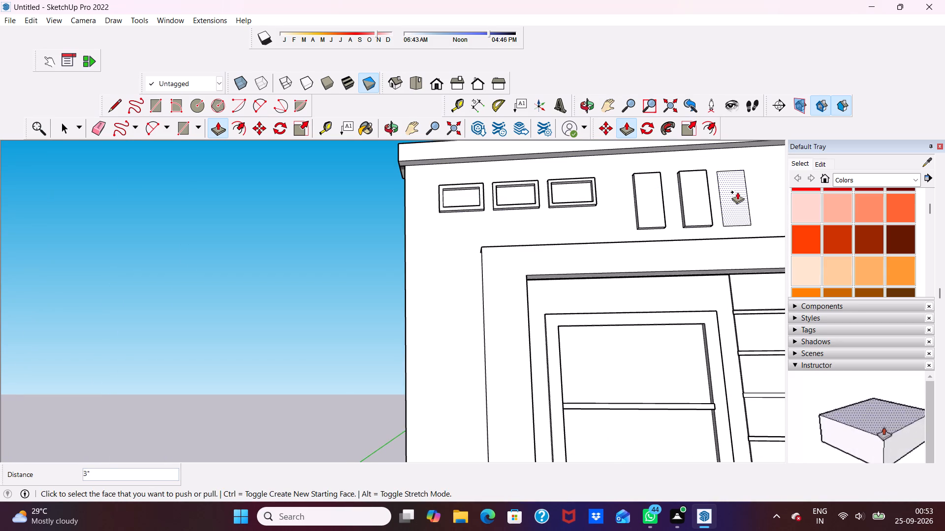
{"action": "left_click", "coordinate": [737, 192]}
{"action": "left_click", "coordinate": [690, 194]}
Examine the whole front elevation and the tall wall's relief details from several angles.
{"action": "scroll", "coordinate": [644, 180], "scroll_direction": "down", "scroll_amount": 8}
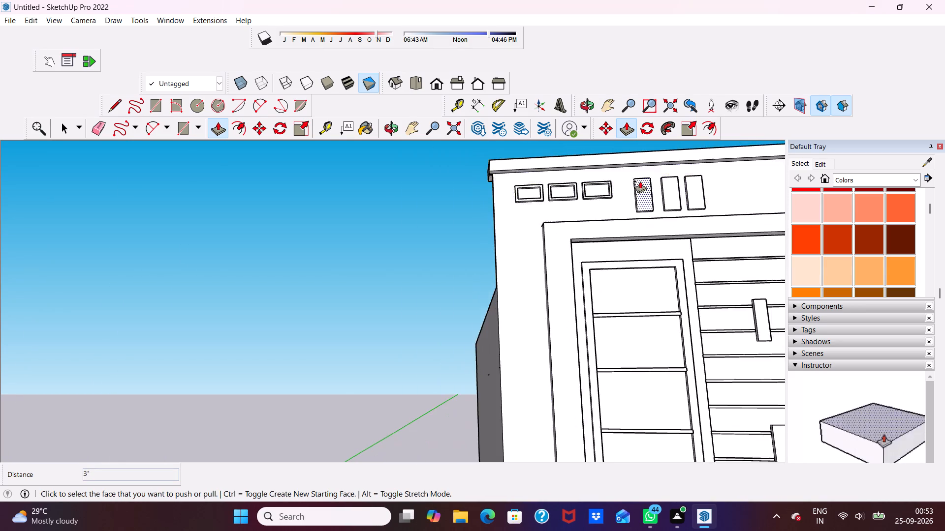
{"action": "scroll", "coordinate": [640, 181], "scroll_direction": "down", "scroll_amount": 3}
{"action": "middle_click_drag", "start_coordinate": [606, 205], "coordinate": [573, 295]}
{"action": "key", "text": "space"}
{"action": "scroll", "coordinate": [442, 227], "scroll_direction": "down", "scroll_amount": 4}
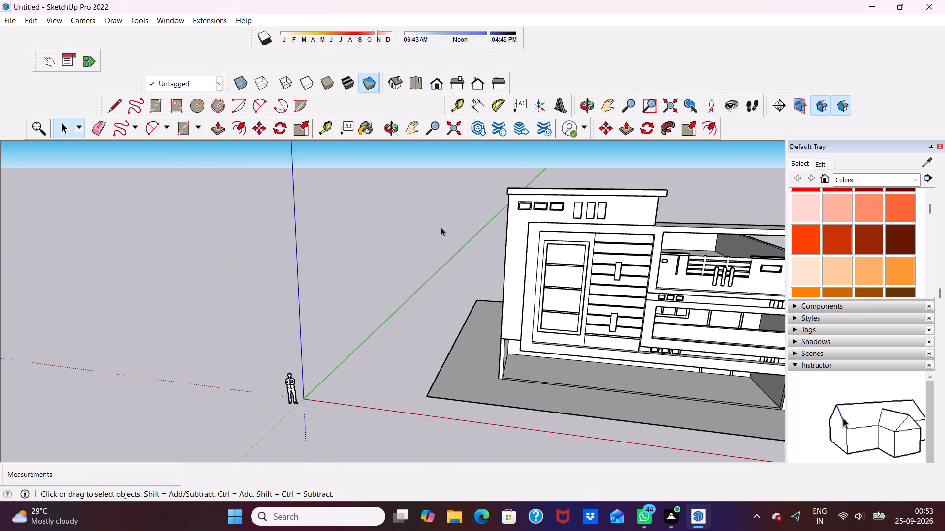
{"action": "middle_click_drag", "start_coordinate": [441, 227], "coordinate": [618, 197]}
{"action": "scroll", "coordinate": [632, 193], "scroll_direction": "up", "scroll_amount": 3}
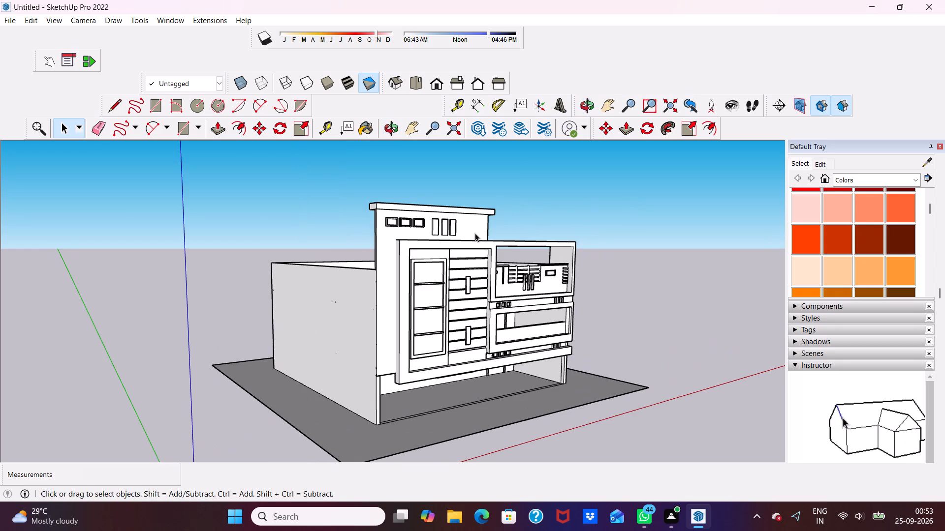
{"action": "scroll", "coordinate": [473, 210], "scroll_direction": "up", "scroll_amount": 4}
{"action": "left_click", "coordinate": [487, 184]}
{"action": "middle_click_drag", "start_coordinate": [481, 199], "coordinate": [401, 198]}
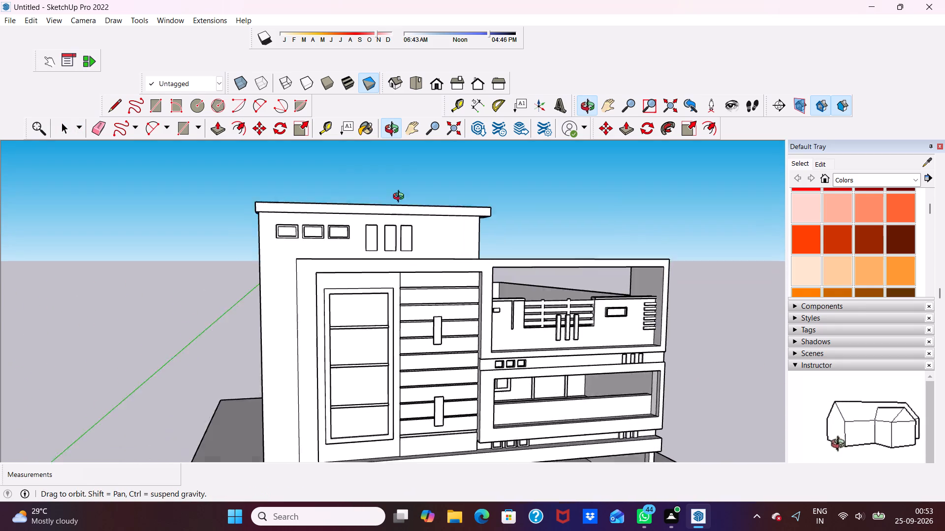
{"action": "middle_click_drag", "start_coordinate": [401, 198], "coordinate": [357, 221]}
{"action": "scroll", "coordinate": [354, 220], "scroll_direction": "up", "scroll_amount": 1}
{"action": "scroll", "coordinate": [403, 180], "scroll_direction": "down", "scroll_amount": 5}
{"action": "middle_click", "coordinate": [472, 236]}
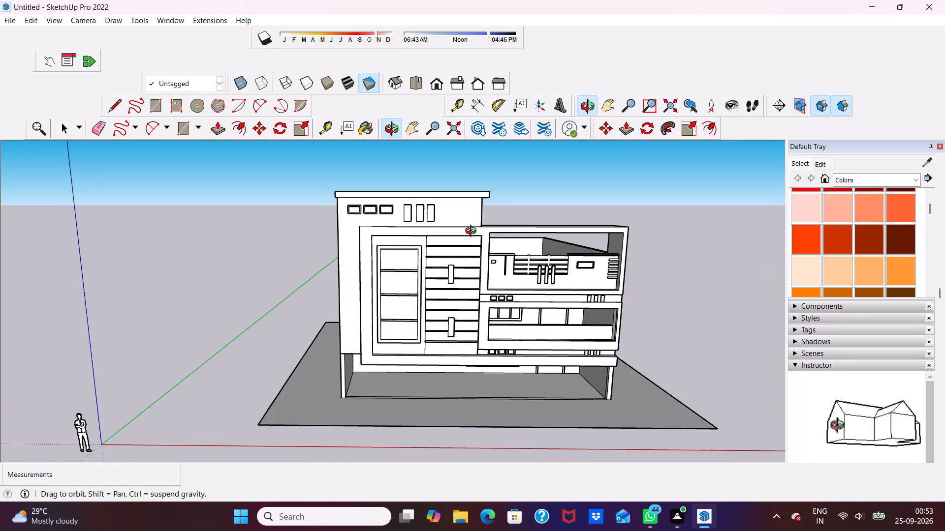
{"action": "scroll", "coordinate": [477, 232], "scroll_direction": "up", "scroll_amount": 1}
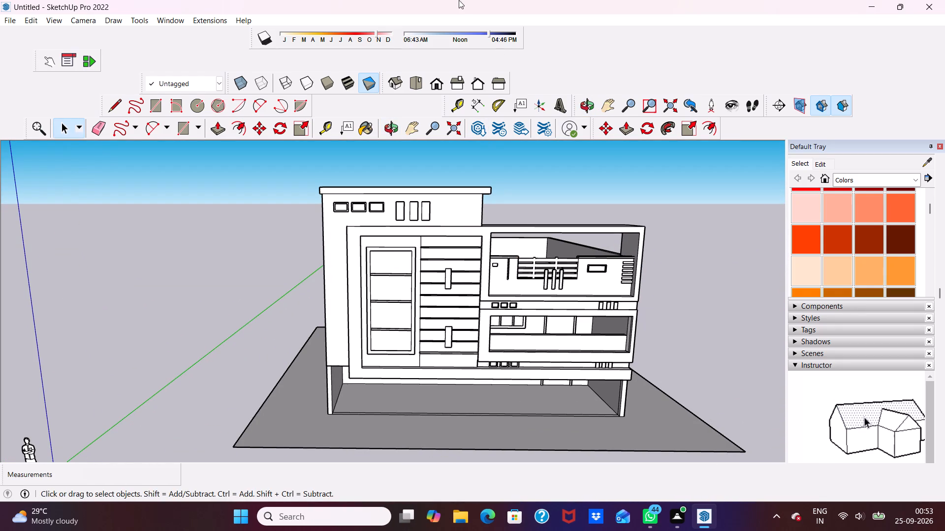
{"action": "scroll", "coordinate": [459, 0], "scroll_direction": "down", "scroll_amount": 3}
{"action": "scroll", "coordinate": [369, 169], "scroll_direction": "down", "scroll_amount": 3}
{"action": "scroll", "coordinate": [344, 232], "scroll_direction": "up", "scroll_amount": 5}
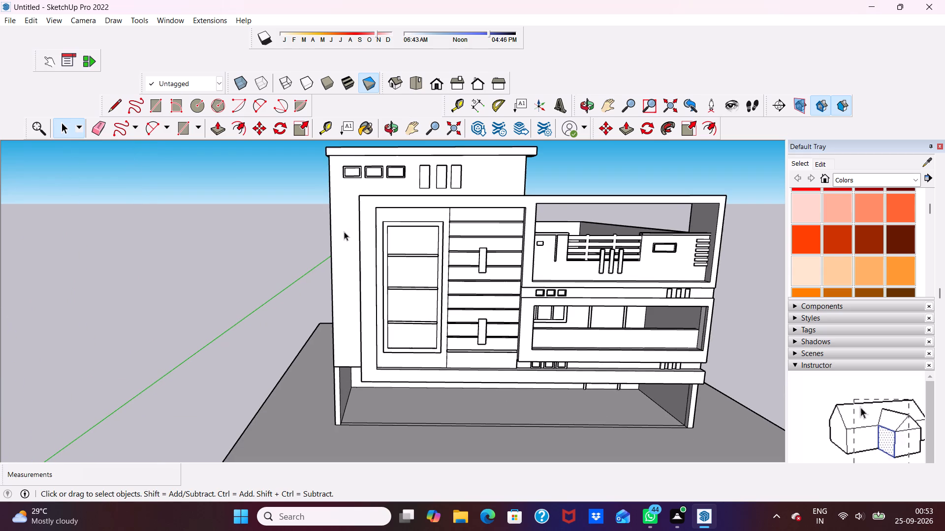
{"action": "scroll", "coordinate": [344, 232], "scroll_direction": "down", "scroll_amount": 4}
{"action": "middle_click_drag", "start_coordinate": [342, 258], "coordinate": [417, 207]}
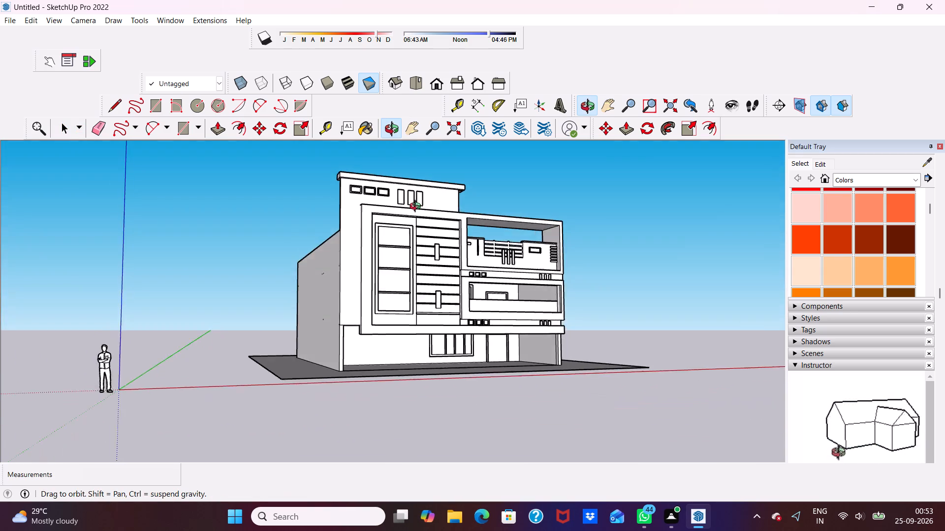
{"action": "middle_click_drag", "start_coordinate": [417, 207], "coordinate": [421, 251]}
{"action": "scroll", "coordinate": [396, 247], "scroll_direction": "up", "scroll_amount": 4}
{"action": "middle_click_drag", "start_coordinate": [391, 239], "coordinate": [429, 223]}
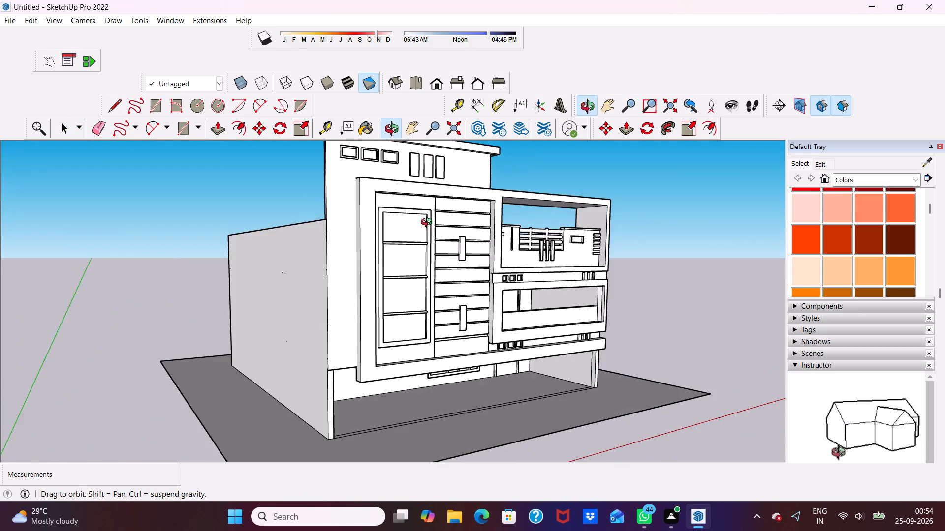
{"action": "middle_click_drag", "start_coordinate": [429, 223], "coordinate": [439, 233]}
{"action": "scroll", "coordinate": [323, 118], "scroll_direction": "up", "scroll_amount": 2}
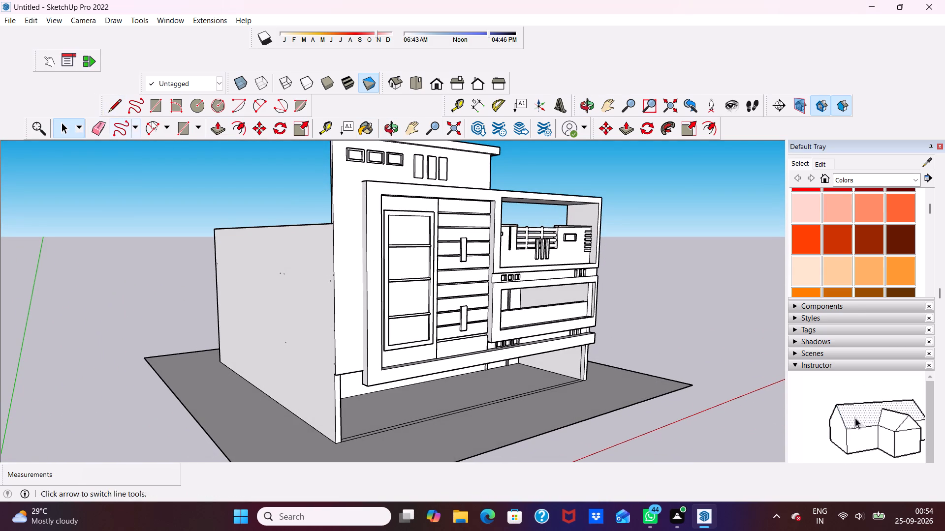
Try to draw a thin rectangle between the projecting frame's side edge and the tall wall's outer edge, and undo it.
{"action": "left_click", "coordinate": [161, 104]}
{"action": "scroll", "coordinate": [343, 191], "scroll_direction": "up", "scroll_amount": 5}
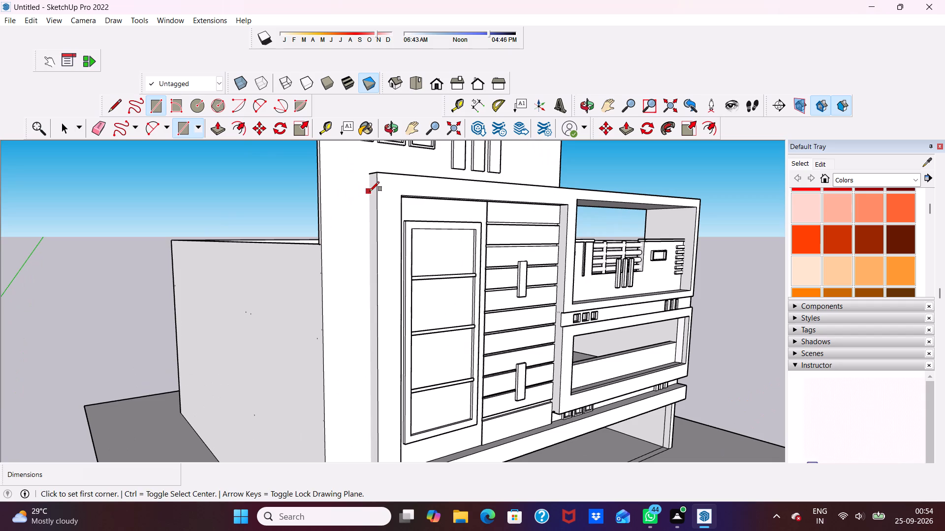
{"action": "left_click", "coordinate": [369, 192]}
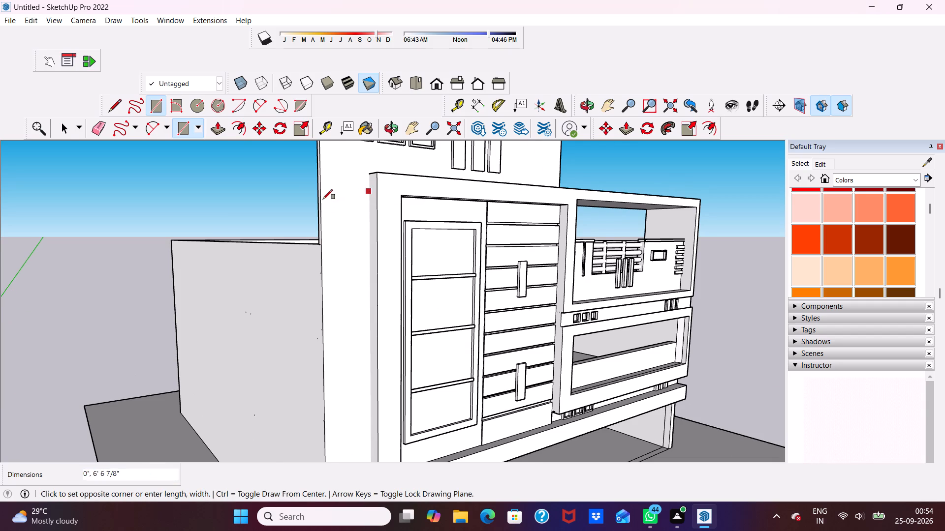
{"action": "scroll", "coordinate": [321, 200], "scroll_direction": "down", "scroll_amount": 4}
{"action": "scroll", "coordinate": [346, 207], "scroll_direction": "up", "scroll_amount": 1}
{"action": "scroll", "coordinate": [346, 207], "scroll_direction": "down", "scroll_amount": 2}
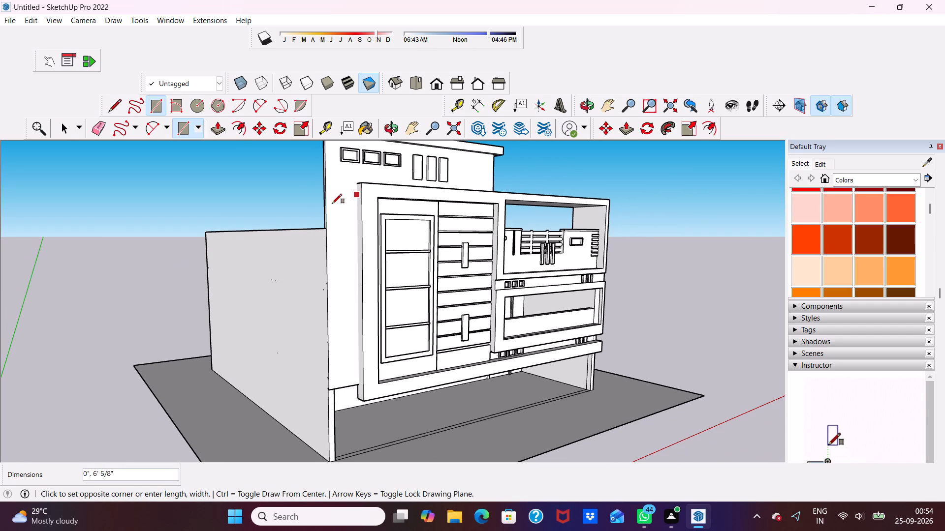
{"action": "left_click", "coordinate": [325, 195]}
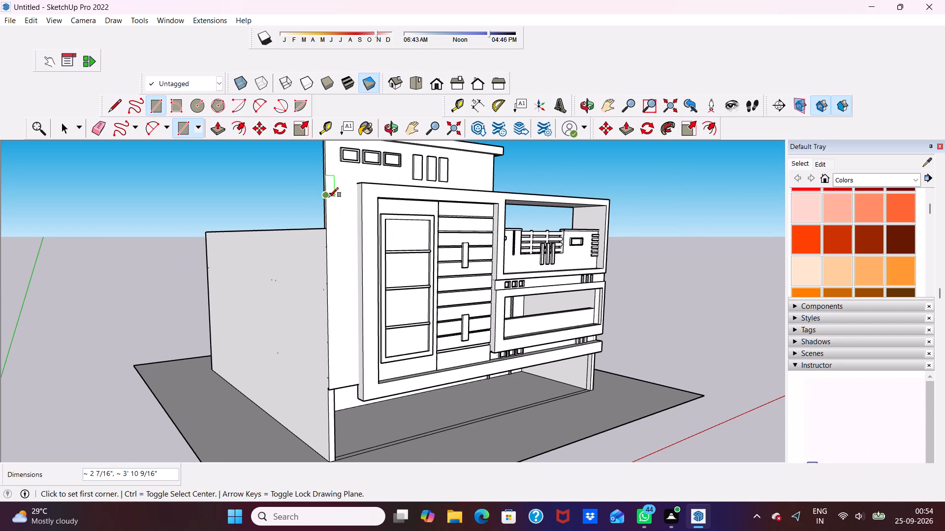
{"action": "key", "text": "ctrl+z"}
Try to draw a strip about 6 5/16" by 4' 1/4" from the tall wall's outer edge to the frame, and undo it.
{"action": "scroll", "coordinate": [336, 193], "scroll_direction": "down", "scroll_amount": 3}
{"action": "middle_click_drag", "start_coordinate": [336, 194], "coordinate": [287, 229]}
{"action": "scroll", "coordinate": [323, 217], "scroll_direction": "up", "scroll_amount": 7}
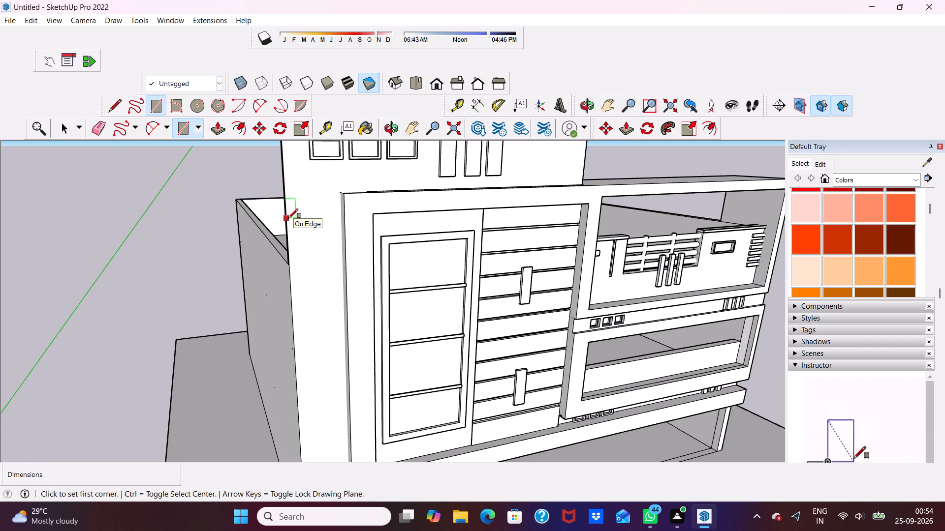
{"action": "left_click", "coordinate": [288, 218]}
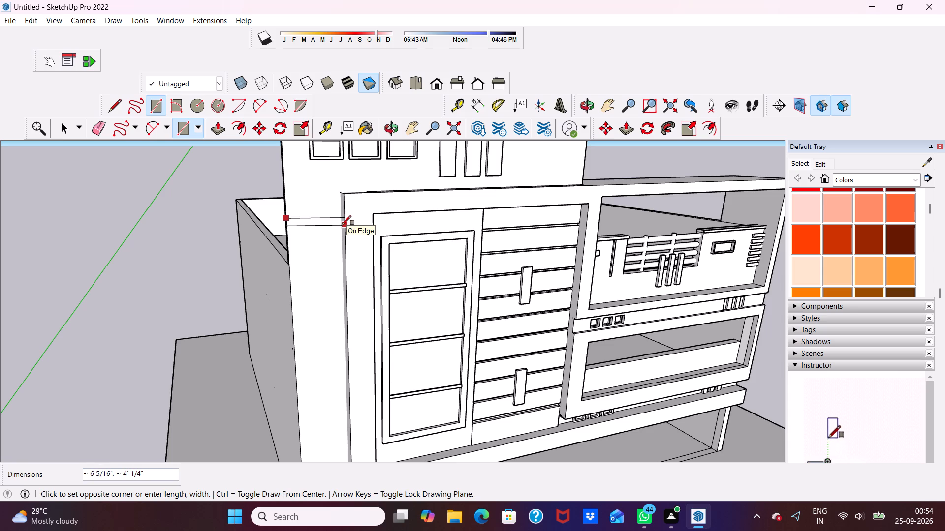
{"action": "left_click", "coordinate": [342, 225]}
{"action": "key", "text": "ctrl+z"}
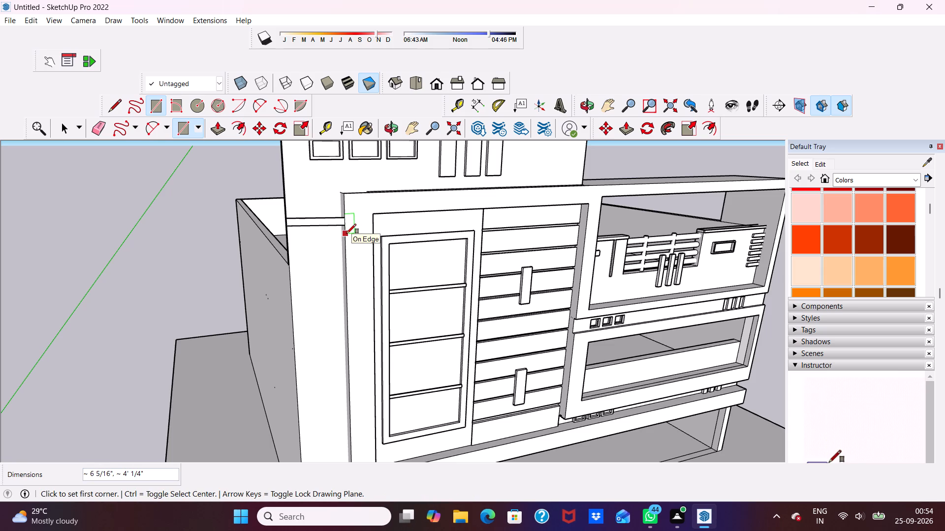
Draw a narrow horizontal rectangle about 4 9/16" by 3' 4" from the tall wall's outer edge, stopping short of the frame.
{"action": "scroll", "coordinate": [304, 223], "scroll_direction": "up", "scroll_amount": 3}
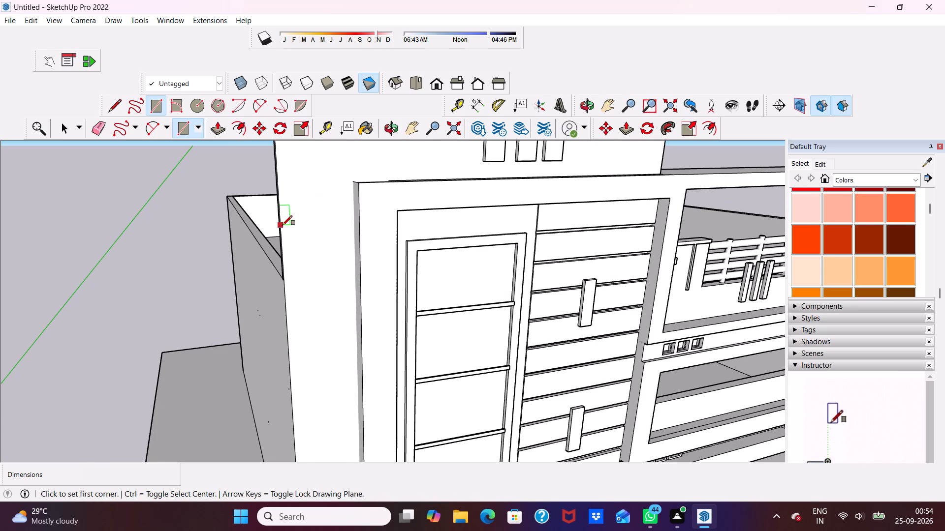
{"action": "left_click", "coordinate": [283, 225]}
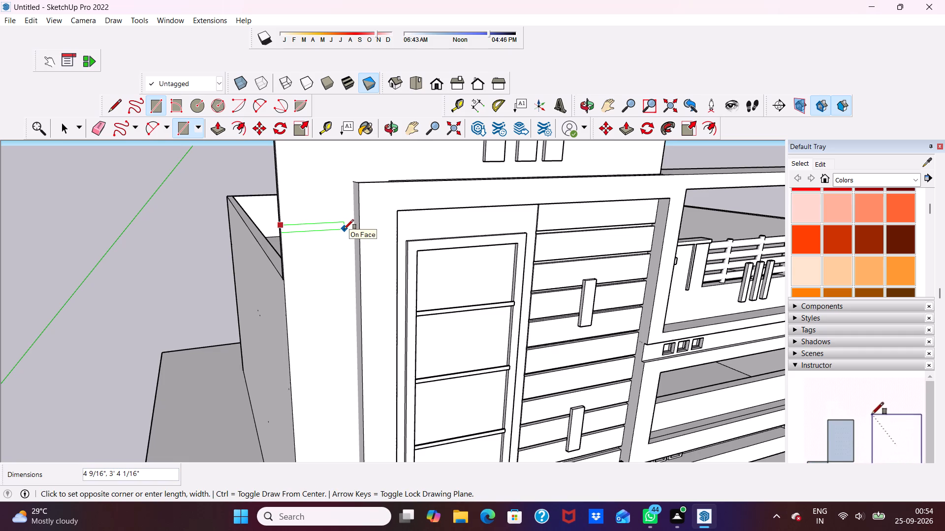
{"action": "left_click", "coordinate": [344, 229]}
{"action": "key", "text": "space"}
Copy the narrow rectangle about 11 5/8" straight down to form a pair of strips.
{"action": "type", "text": "v"}
{"action": "scroll", "coordinate": [326, 245], "scroll_direction": "down", "scroll_amount": 1}
{"action": "scroll", "coordinate": [331, 233], "scroll_direction": "up", "scroll_amount": 2}
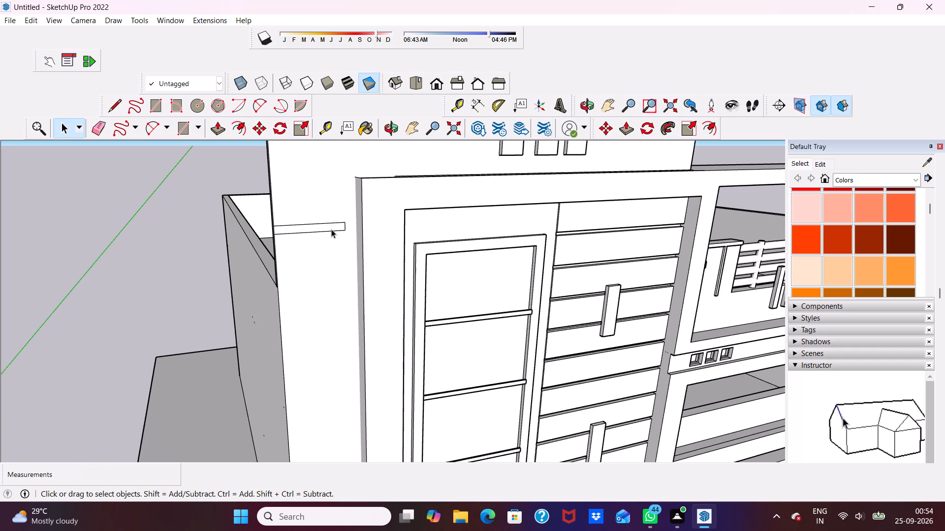
{"action": "double_click", "coordinate": [331, 229]}
{"action": "left_click", "coordinate": [258, 127]}
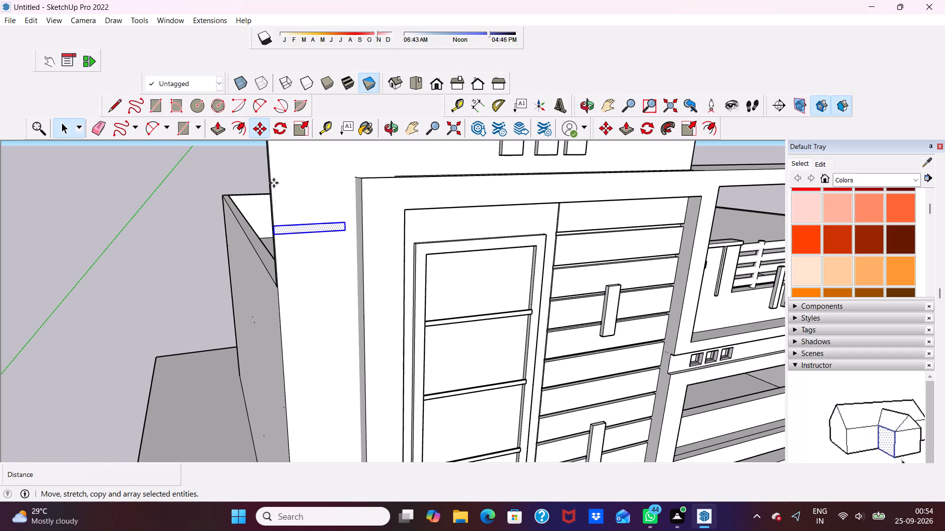
{"action": "left_click", "coordinate": [309, 229]}
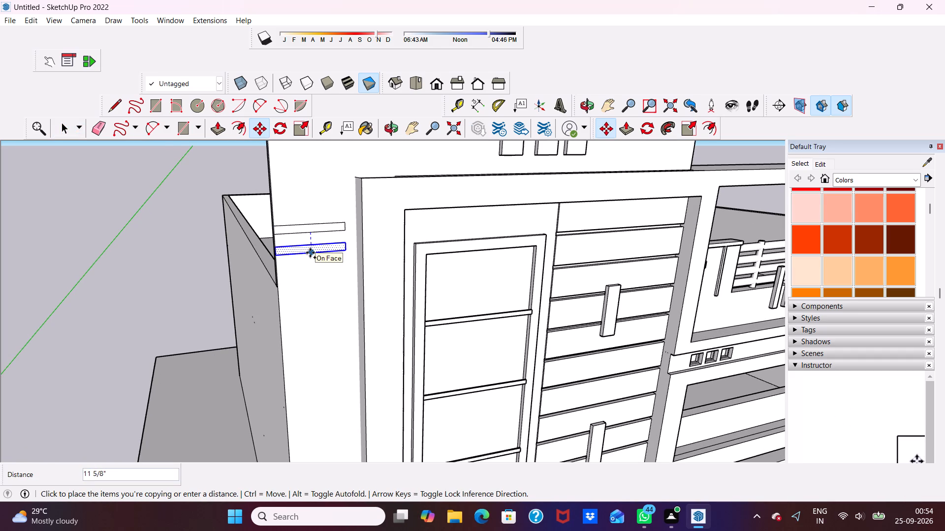
{"action": "left_click", "coordinate": [310, 253]}
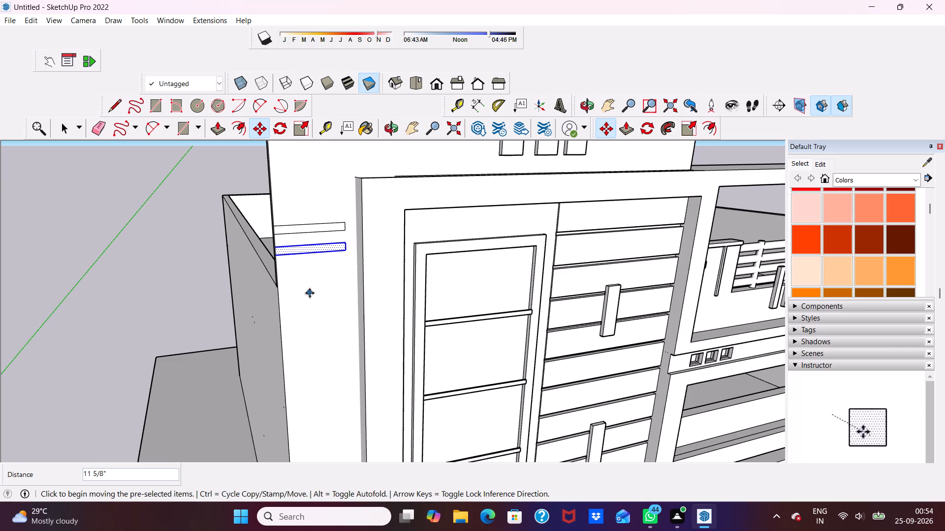
Copy the strip about 5' 11" down the wall and again about 1' below that to form a second pair.
{"action": "scroll", "coordinate": [321, 294], "scroll_direction": "down", "scroll_amount": 1}
{"action": "scroll", "coordinate": [354, 246], "scroll_direction": "down", "scroll_amount": 3}
{"action": "left_click", "coordinate": [314, 257]}
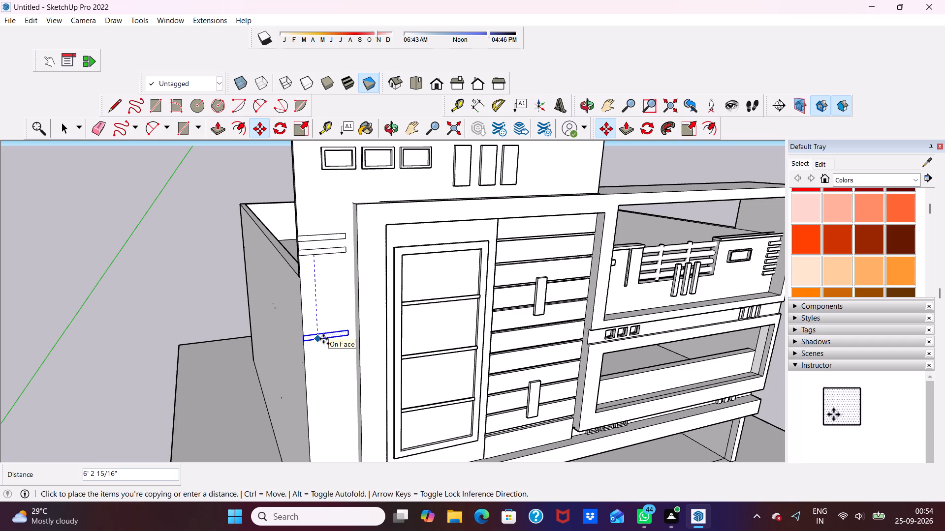
{"action": "left_click", "coordinate": [323, 334]}
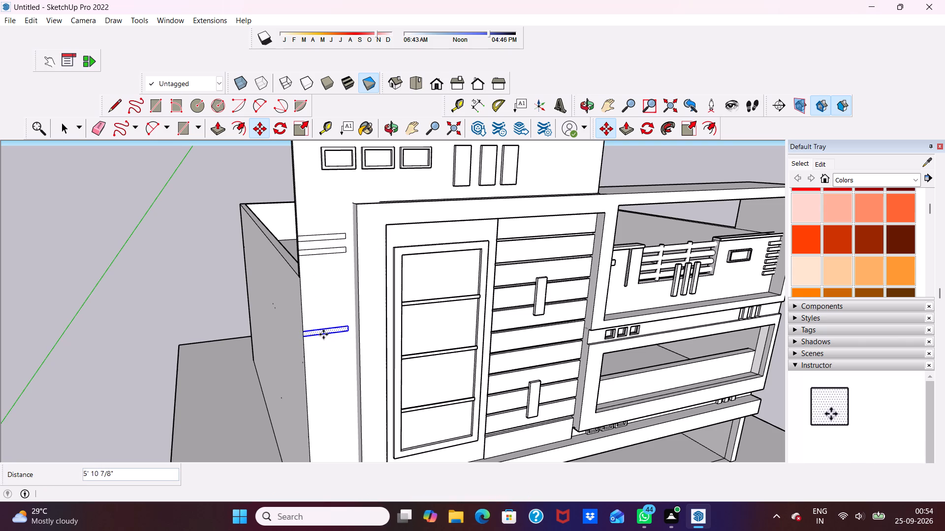
{"action": "left_click", "coordinate": [323, 334]}
{"action": "left_click", "coordinate": [324, 334]}
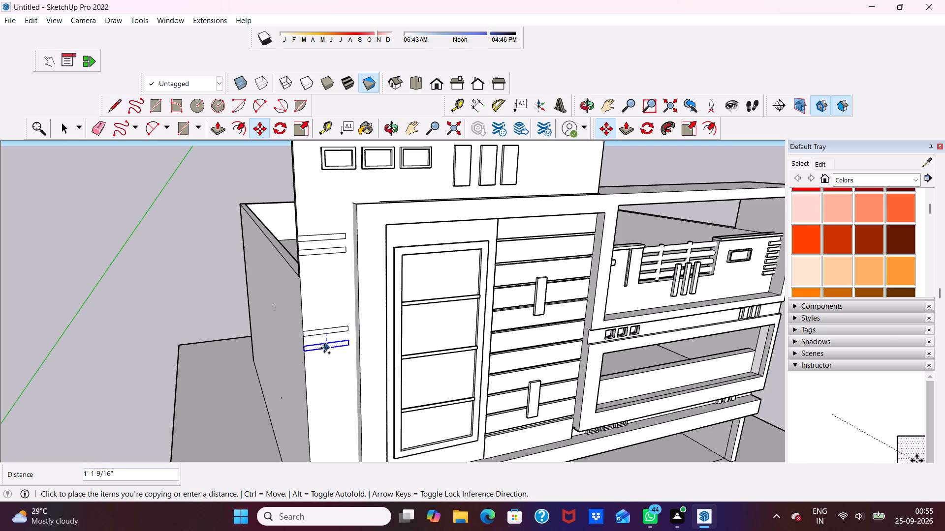
{"action": "left_click", "coordinate": [323, 346]}
Copy the strip about 6' 10" further down and again about 12" below that to form a third pair, and clear the selection.
{"action": "scroll", "coordinate": [328, 326], "scroll_direction": "down", "scroll_amount": 4}
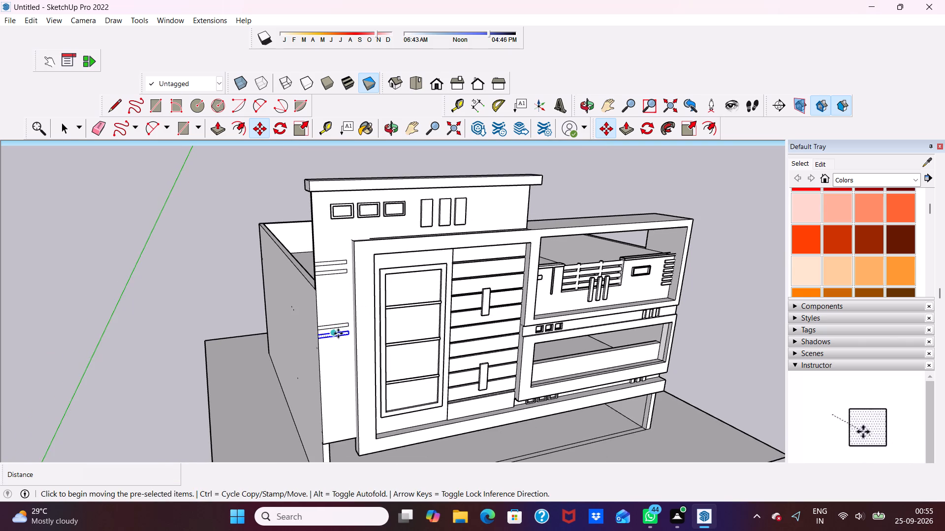
{"action": "middle_click_drag", "start_coordinate": [338, 333], "coordinate": [337, 290]}
{"action": "scroll", "coordinate": [348, 314], "scroll_direction": "up", "scroll_amount": 4}
{"action": "scroll", "coordinate": [413, 226], "scroll_direction": "down", "scroll_amount": 4}
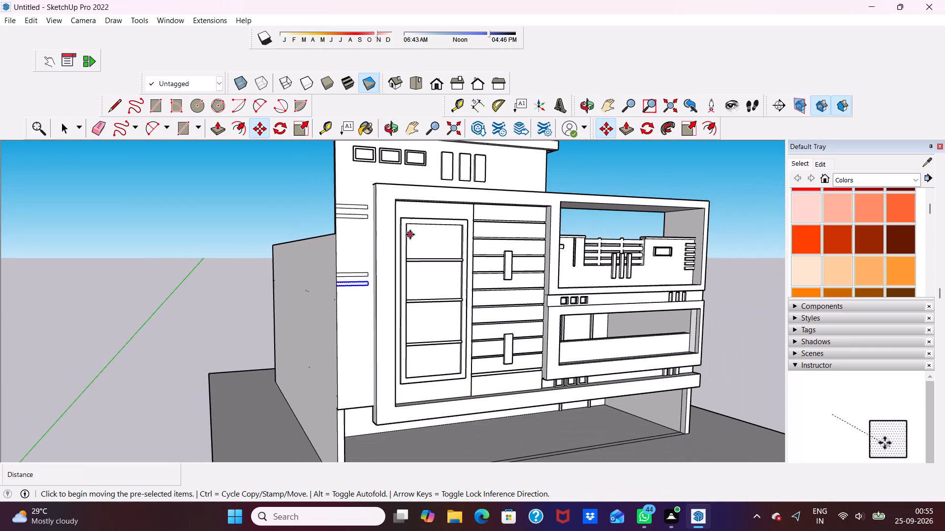
{"action": "scroll", "coordinate": [385, 276], "scroll_direction": "up", "scroll_amount": 2}
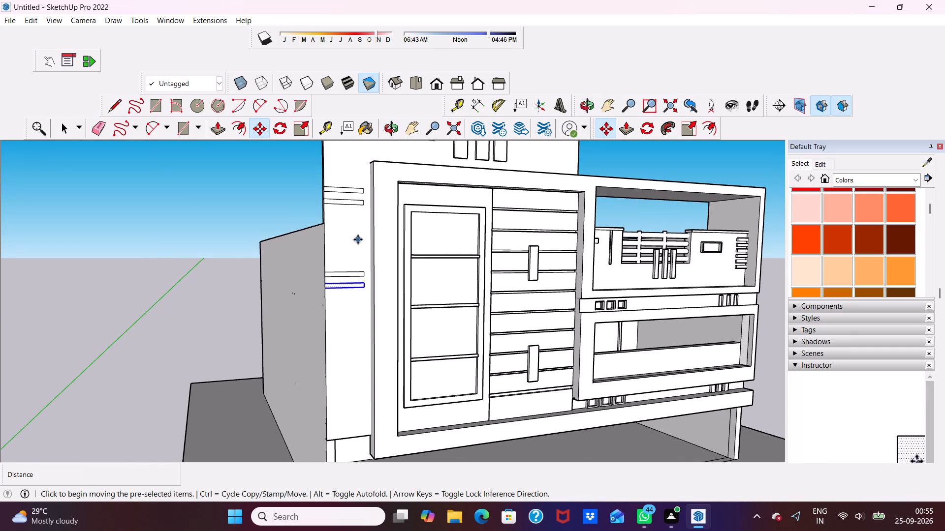
{"action": "scroll", "coordinate": [358, 238], "scroll_direction": "up", "scroll_amount": 1}
{"action": "scroll", "coordinate": [357, 229], "scroll_direction": "down", "scroll_amount": 3}
{"action": "scroll", "coordinate": [431, 265], "scroll_direction": "up", "scroll_amount": 2}
{"action": "scroll", "coordinate": [371, 249], "scroll_direction": "up", "scroll_amount": 1}
{"action": "scroll", "coordinate": [371, 249], "scroll_direction": "down", "scroll_amount": 4}
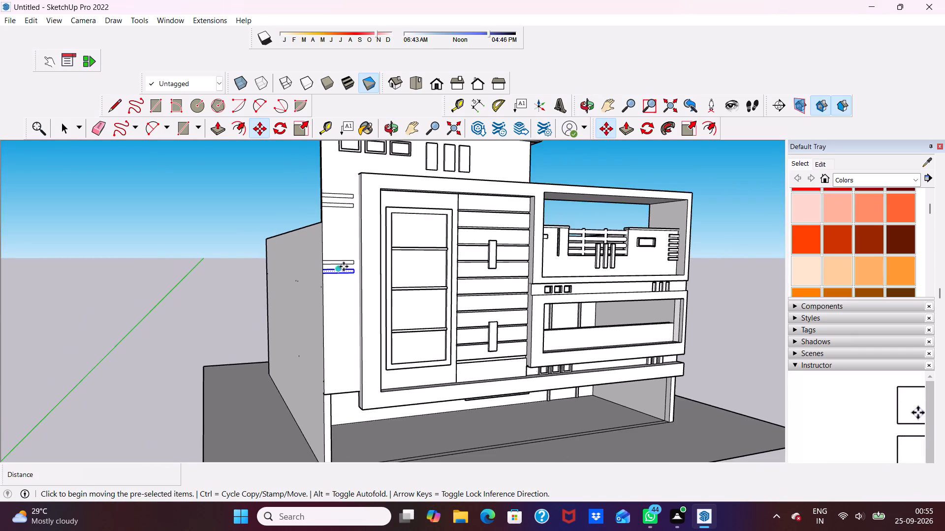
{"action": "scroll", "coordinate": [343, 269], "scroll_direction": "up", "scroll_amount": 1}
{"action": "left_click", "coordinate": [341, 273]}
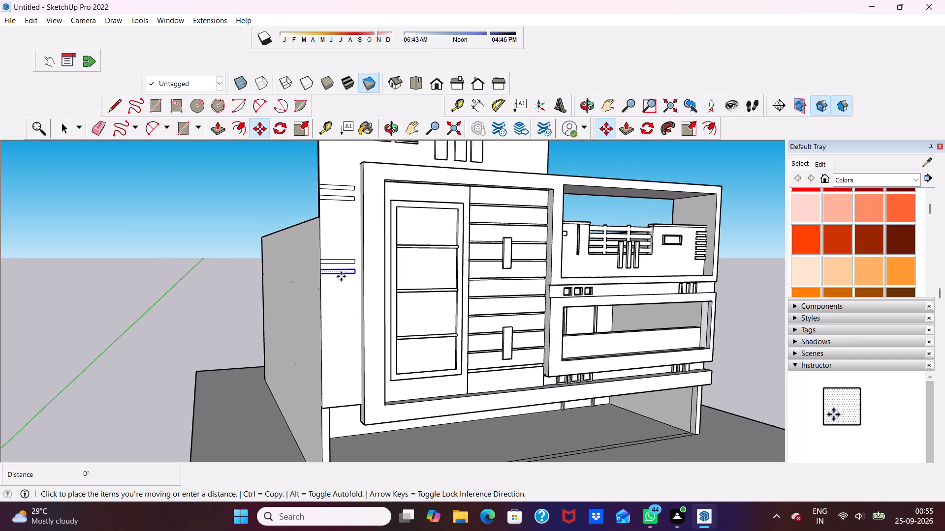
{"action": "left_click", "coordinate": [344, 346]}
{"action": "left_click", "coordinate": [343, 346]}
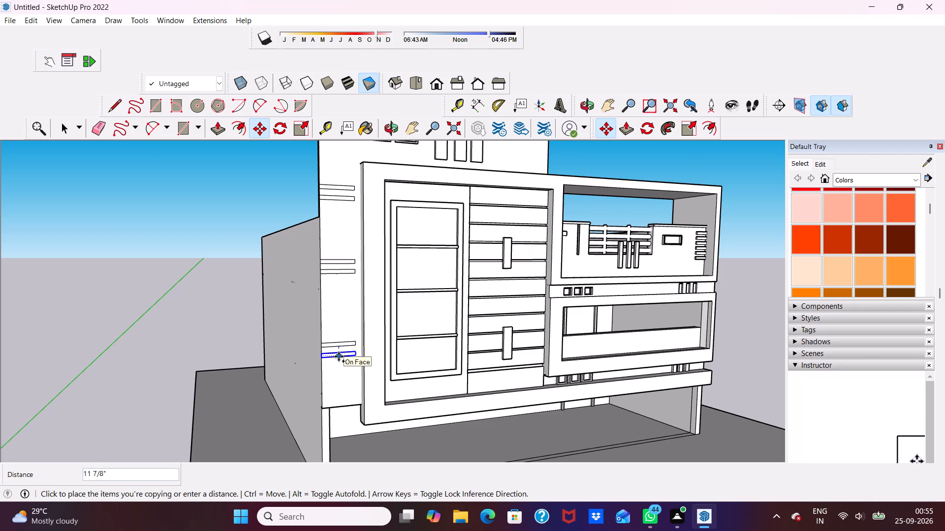
{"action": "left_click", "coordinate": [339, 356]}
{"action": "key", "text": "space"}
{"action": "scroll", "coordinate": [368, 239], "scroll_direction": "down", "scroll_amount": 1}
{"action": "scroll", "coordinate": [285, 194], "scroll_direction": "down", "scroll_amount": 2}
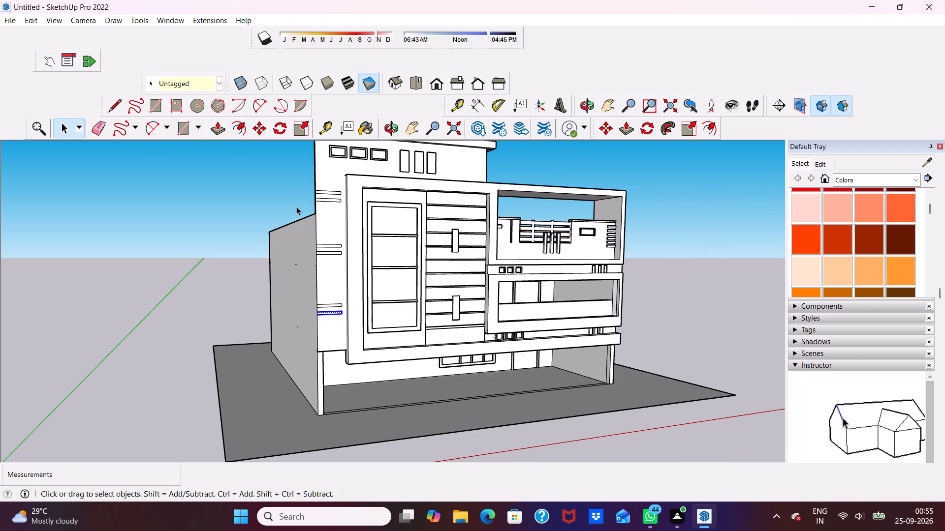
{"action": "left_click", "coordinate": [285, 184]}
Extrude the upper strip of the topmost pair outward by 2".
{"action": "scroll", "coordinate": [324, 229], "scroll_direction": "up", "scroll_amount": 3}
{"action": "scroll", "coordinate": [187, 39], "scroll_direction": "up", "scroll_amount": 3}
{"action": "scroll", "coordinate": [120, 124], "scroll_direction": "down", "scroll_amount": 1}
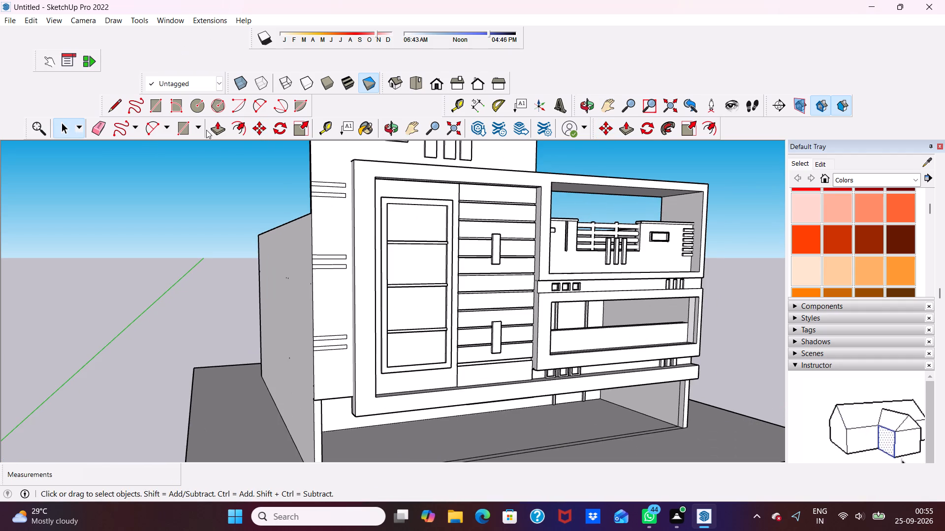
{"action": "left_click", "coordinate": [219, 128]}
{"action": "scroll", "coordinate": [332, 142], "scroll_direction": "down", "scroll_amount": 3}
{"action": "scroll", "coordinate": [340, 164], "scroll_direction": "up", "scroll_amount": 3}
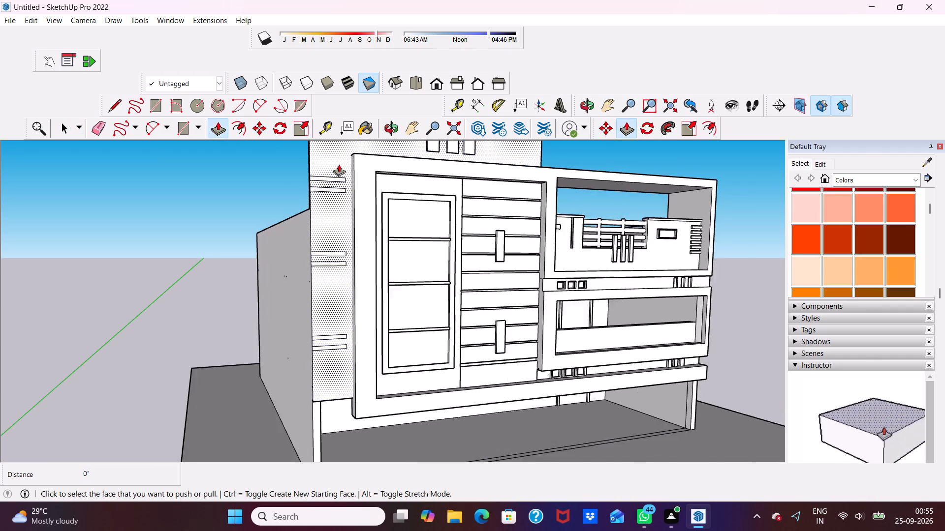
{"action": "scroll", "coordinate": [339, 164], "scroll_direction": "up", "scroll_amount": 8}
{"action": "left_click", "coordinate": [319, 186]}
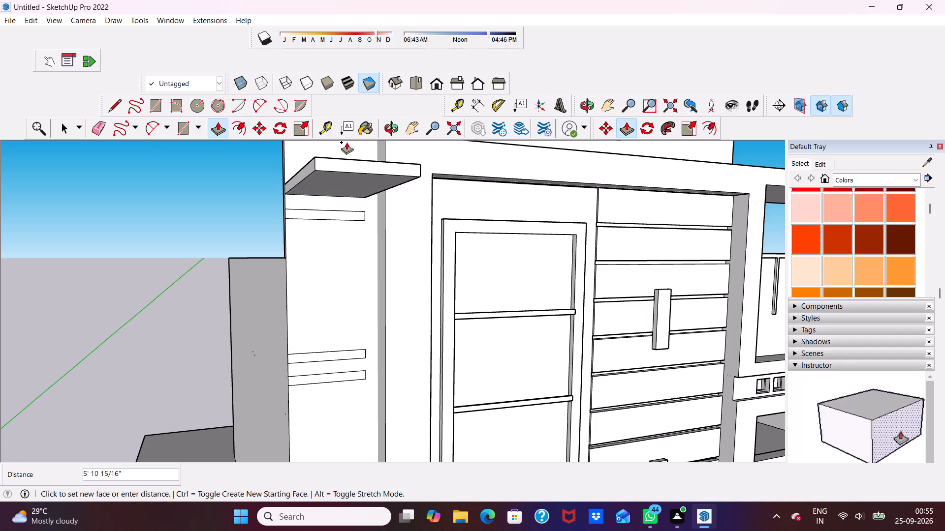
{"action": "key", "text": "3"}
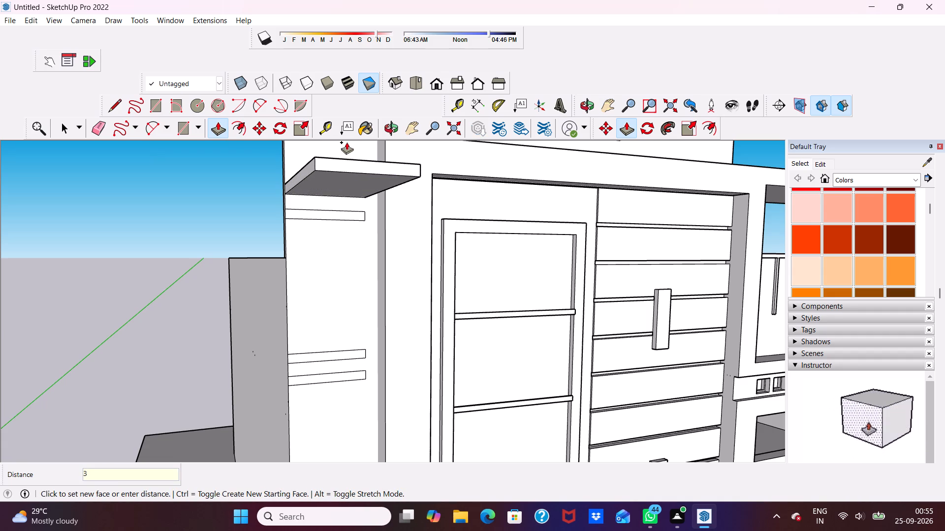
{"action": "key", "text": "BackSpace"}
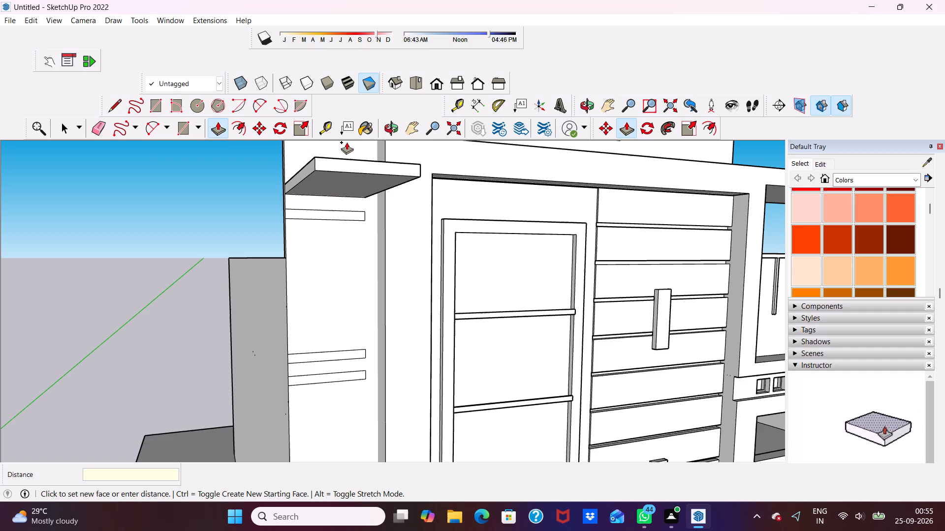
{"action": "type", "text": "2\""}
{"action": "key", "text": "Return"}
Extrude the lower strip of the topmost pair outward by 2" to match the one above it.
{"action": "scroll", "coordinate": [346, 143], "scroll_direction": "up", "scroll_amount": 1}
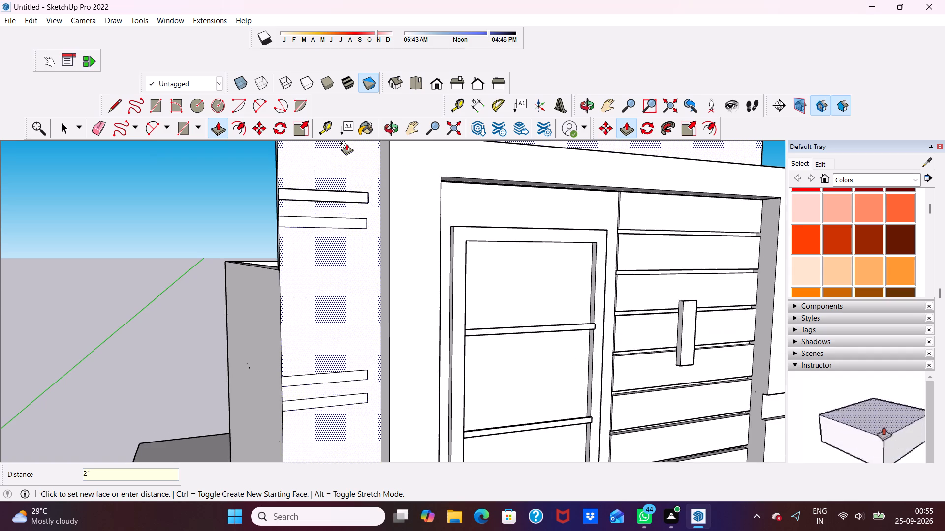
{"action": "scroll", "coordinate": [315, 232], "scroll_direction": "up", "scroll_amount": 6}
{"action": "scroll", "coordinate": [329, 191], "scroll_direction": "up", "scroll_amount": 4}
{"action": "left_click", "coordinate": [338, 204]}
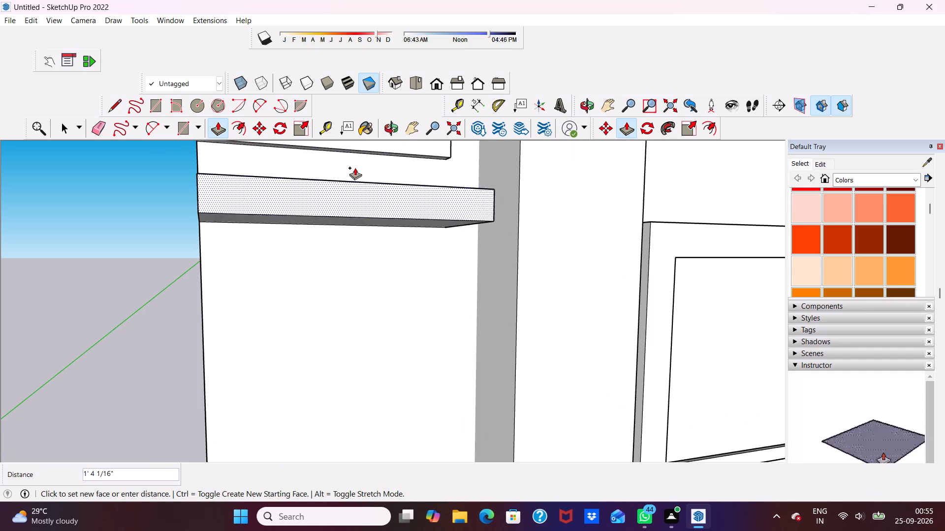
{"action": "scroll", "coordinate": [355, 166], "scroll_direction": "down", "scroll_amount": 7}
{"action": "scroll", "coordinate": [341, 173], "scroll_direction": "up", "scroll_amount": 1}
{"action": "scroll", "coordinate": [343, 166], "scroll_direction": "down", "scroll_amount": 1}
{"action": "left_click", "coordinate": [343, 148]}
{"action": "scroll", "coordinate": [348, 184], "scroll_direction": "down", "scroll_amount": 8}
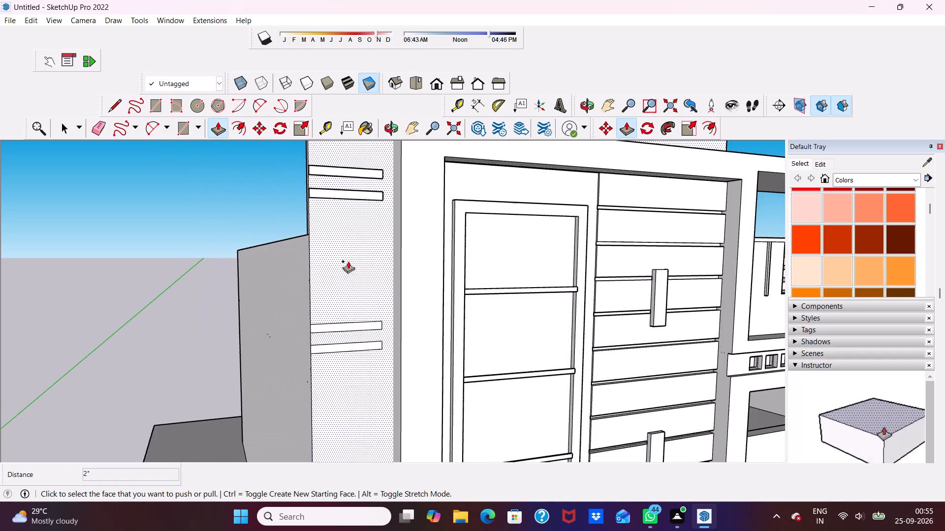
Extrude both strips of the middle pair outward by 2" each, matching the topmost pair.
{"action": "scroll", "coordinate": [348, 261], "scroll_direction": "down", "scroll_amount": 2}
{"action": "scroll", "coordinate": [304, 315], "scroll_direction": "up", "scroll_amount": 4}
{"action": "scroll", "coordinate": [360, 301], "scroll_direction": "up", "scroll_amount": 4}
{"action": "left_click", "coordinate": [378, 296]}
{"action": "scroll", "coordinate": [378, 296], "scroll_direction": "down", "scroll_amount": 3}
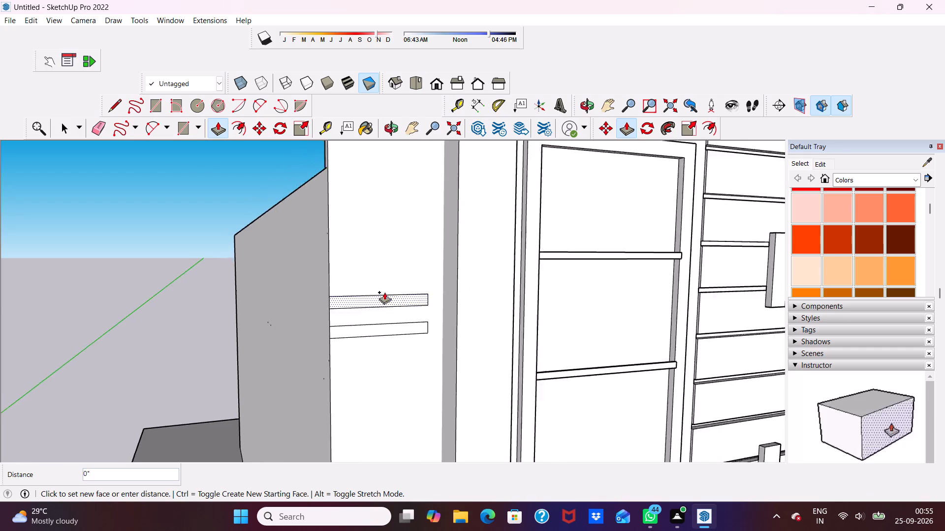
{"action": "scroll", "coordinate": [384, 292], "scroll_direction": "down", "scroll_amount": 2}
{"action": "left_click", "coordinate": [399, 155]}
{"action": "scroll", "coordinate": [374, 237], "scroll_direction": "down", "scroll_amount": 1}
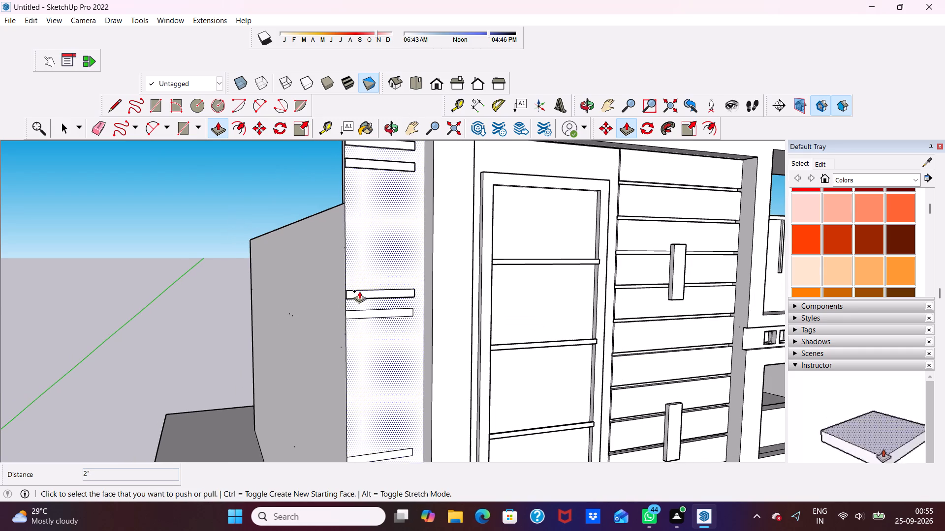
{"action": "left_click", "coordinate": [359, 312]}
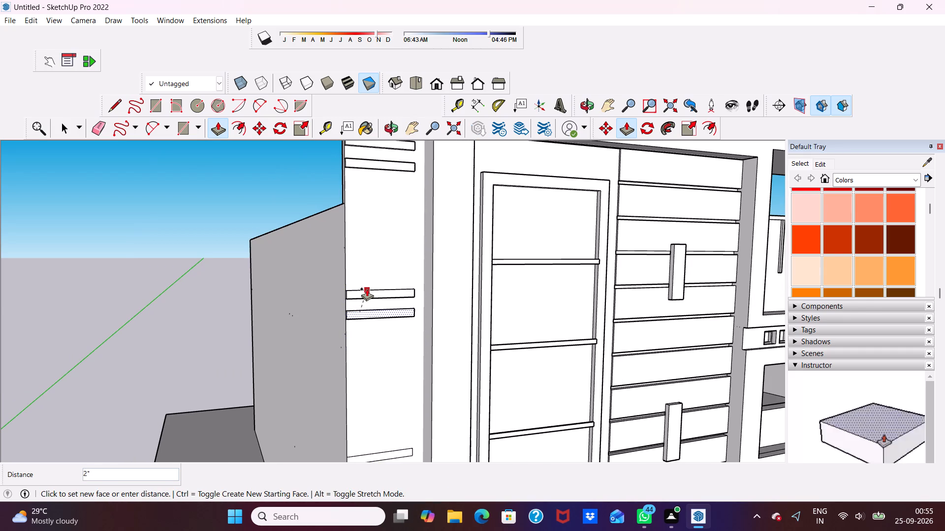
{"action": "left_click", "coordinate": [367, 289]}
Extrude the upper strip of the lowest pair outward by 2", matching the raised strips above it.
{"action": "scroll", "coordinate": [367, 289], "scroll_direction": "down", "scroll_amount": 7}
{"action": "scroll", "coordinate": [367, 383], "scroll_direction": "up", "scroll_amount": 8}
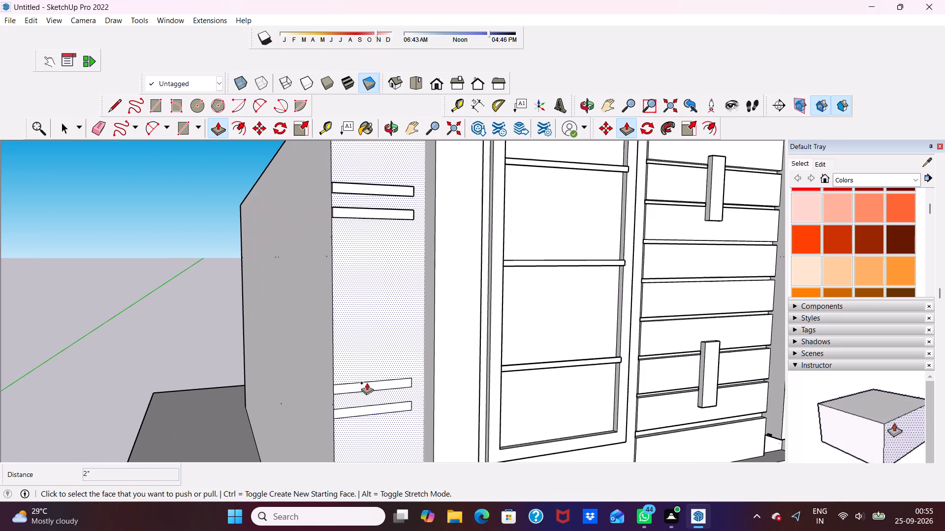
{"action": "scroll", "coordinate": [369, 383], "scroll_direction": "up", "scroll_amount": 10}
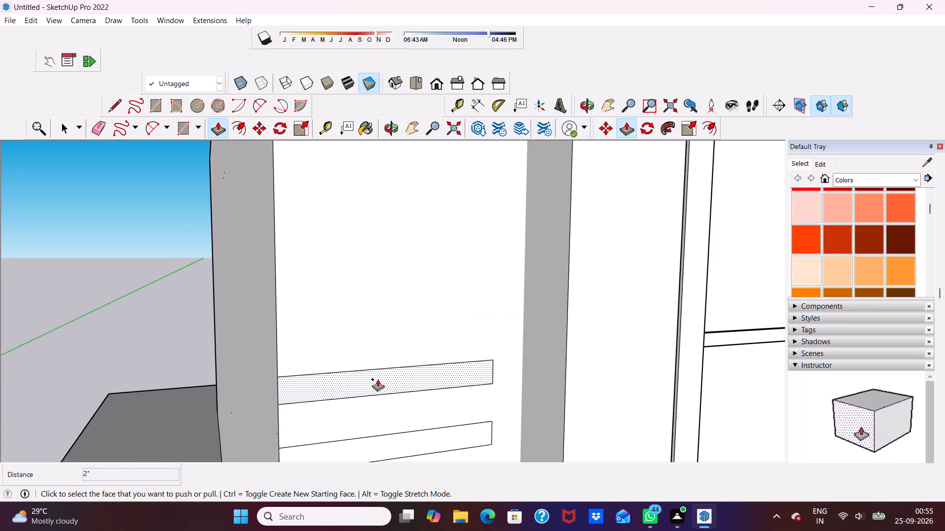
{"action": "left_click", "coordinate": [378, 379]}
{"action": "scroll", "coordinate": [378, 368], "scroll_direction": "down", "scroll_amount": 14}
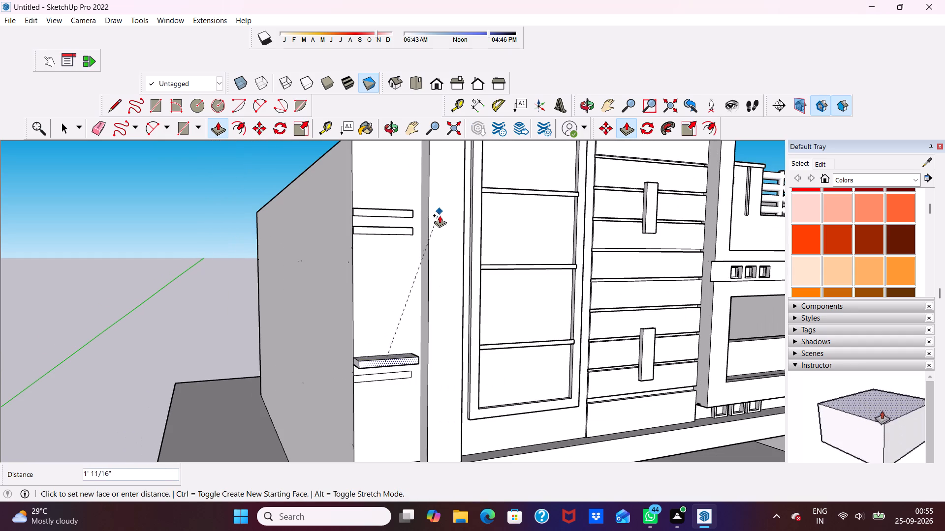
{"action": "left_click", "coordinate": [398, 232]}
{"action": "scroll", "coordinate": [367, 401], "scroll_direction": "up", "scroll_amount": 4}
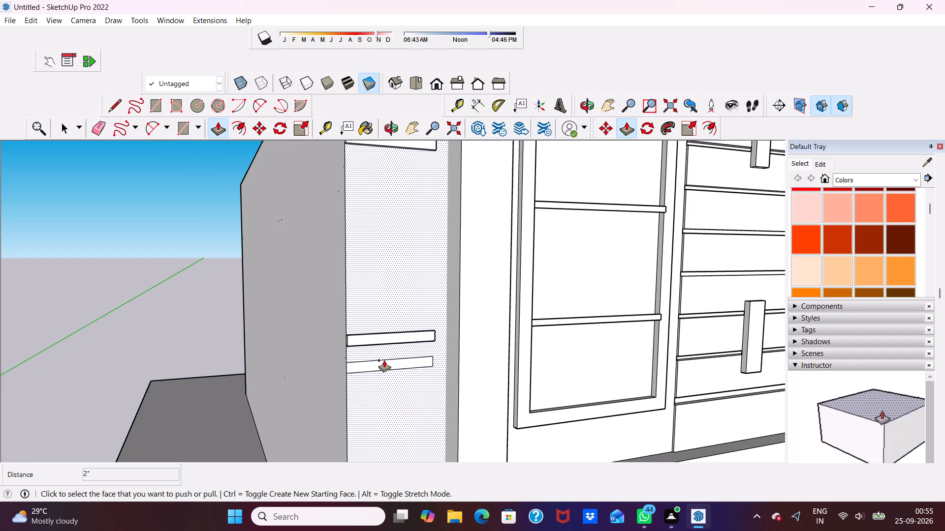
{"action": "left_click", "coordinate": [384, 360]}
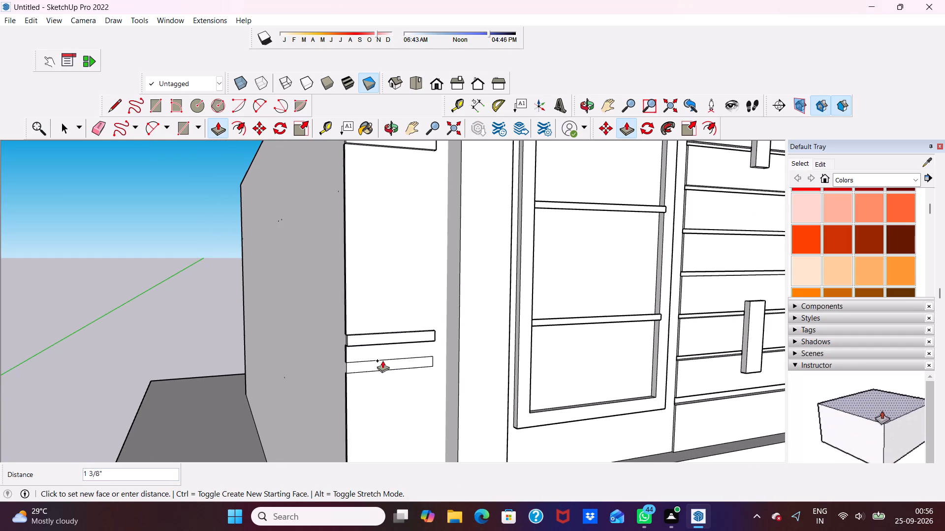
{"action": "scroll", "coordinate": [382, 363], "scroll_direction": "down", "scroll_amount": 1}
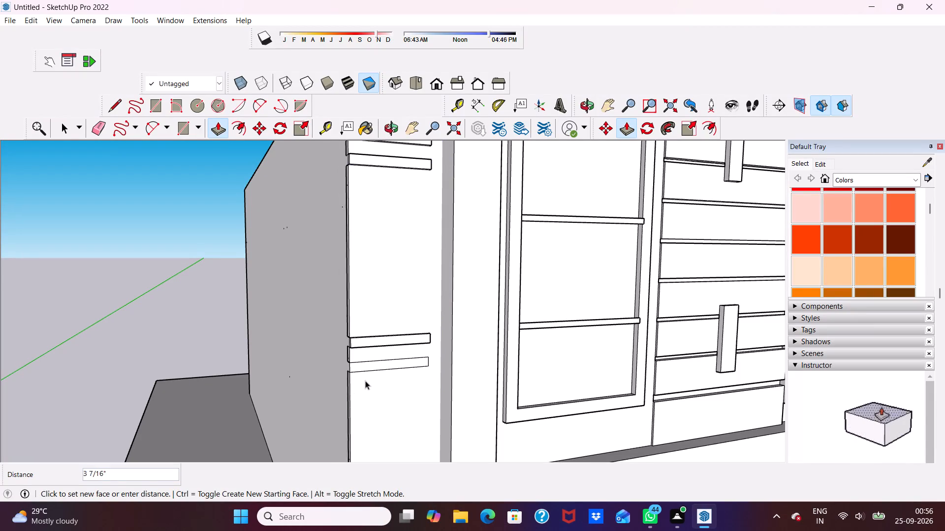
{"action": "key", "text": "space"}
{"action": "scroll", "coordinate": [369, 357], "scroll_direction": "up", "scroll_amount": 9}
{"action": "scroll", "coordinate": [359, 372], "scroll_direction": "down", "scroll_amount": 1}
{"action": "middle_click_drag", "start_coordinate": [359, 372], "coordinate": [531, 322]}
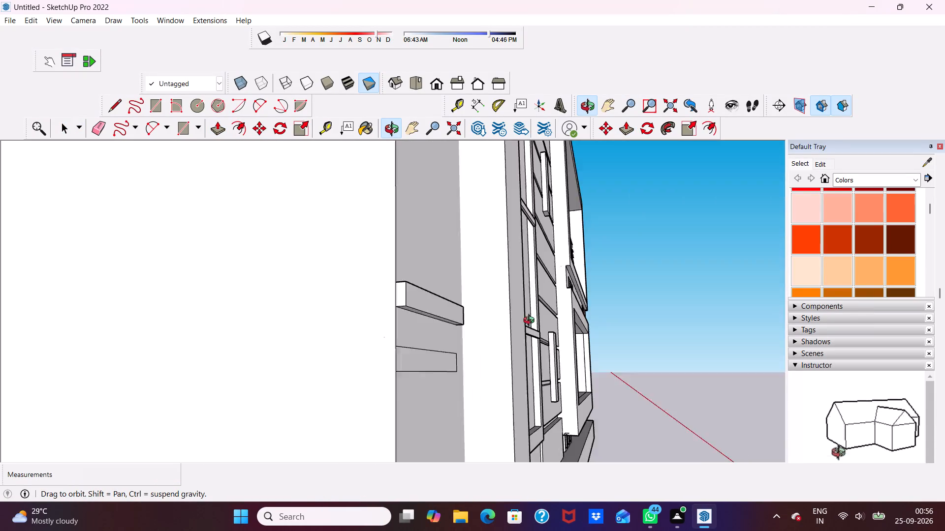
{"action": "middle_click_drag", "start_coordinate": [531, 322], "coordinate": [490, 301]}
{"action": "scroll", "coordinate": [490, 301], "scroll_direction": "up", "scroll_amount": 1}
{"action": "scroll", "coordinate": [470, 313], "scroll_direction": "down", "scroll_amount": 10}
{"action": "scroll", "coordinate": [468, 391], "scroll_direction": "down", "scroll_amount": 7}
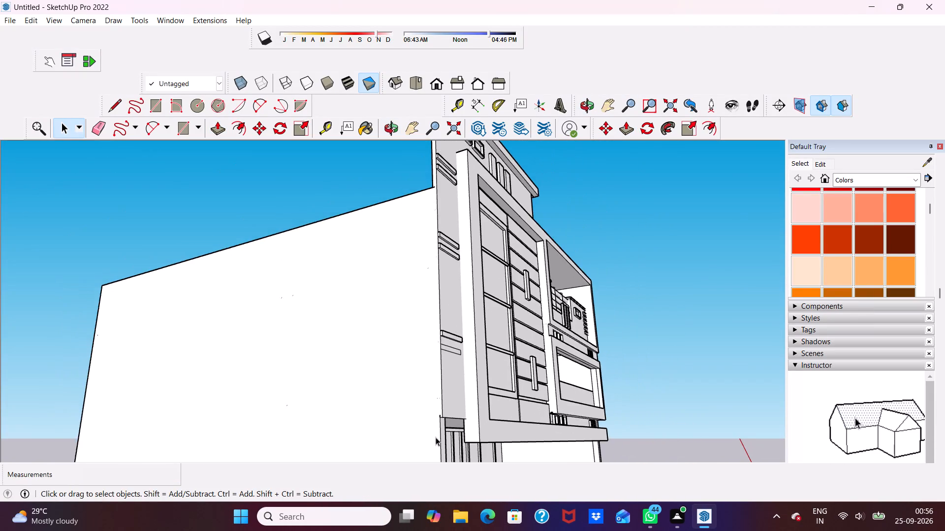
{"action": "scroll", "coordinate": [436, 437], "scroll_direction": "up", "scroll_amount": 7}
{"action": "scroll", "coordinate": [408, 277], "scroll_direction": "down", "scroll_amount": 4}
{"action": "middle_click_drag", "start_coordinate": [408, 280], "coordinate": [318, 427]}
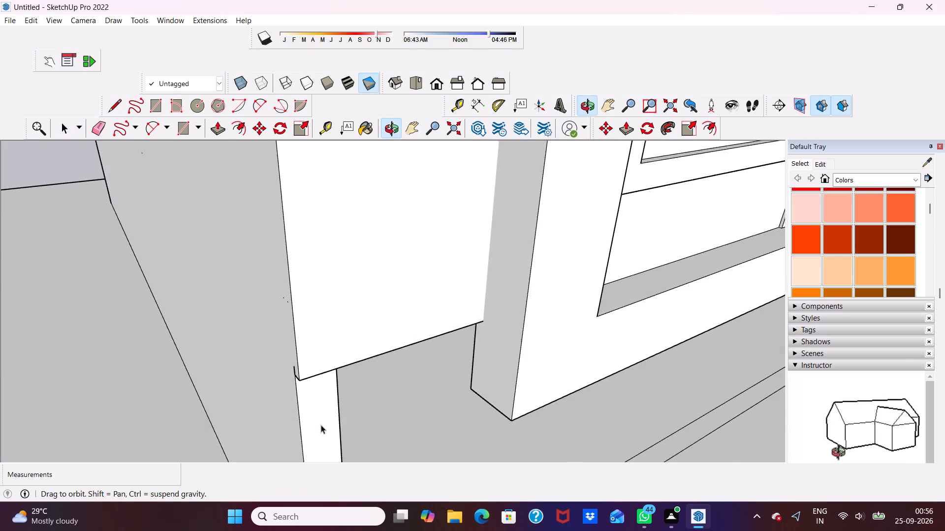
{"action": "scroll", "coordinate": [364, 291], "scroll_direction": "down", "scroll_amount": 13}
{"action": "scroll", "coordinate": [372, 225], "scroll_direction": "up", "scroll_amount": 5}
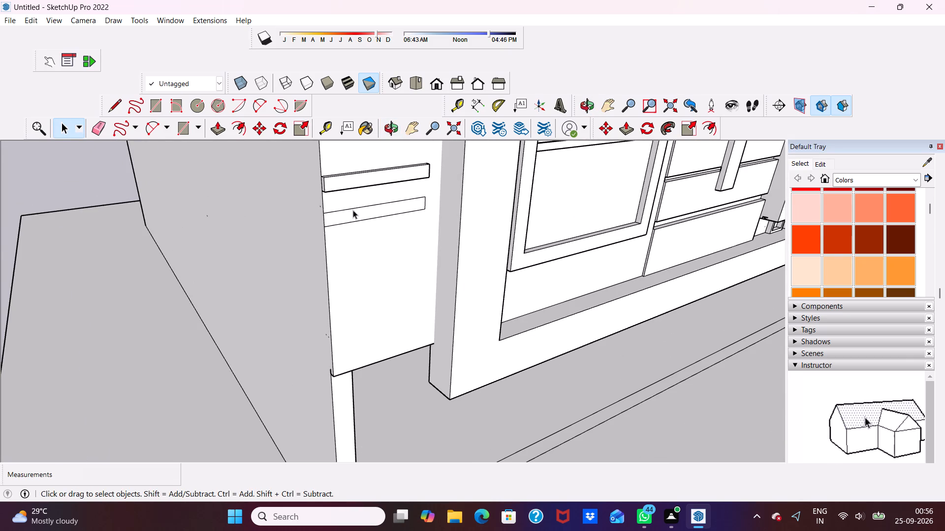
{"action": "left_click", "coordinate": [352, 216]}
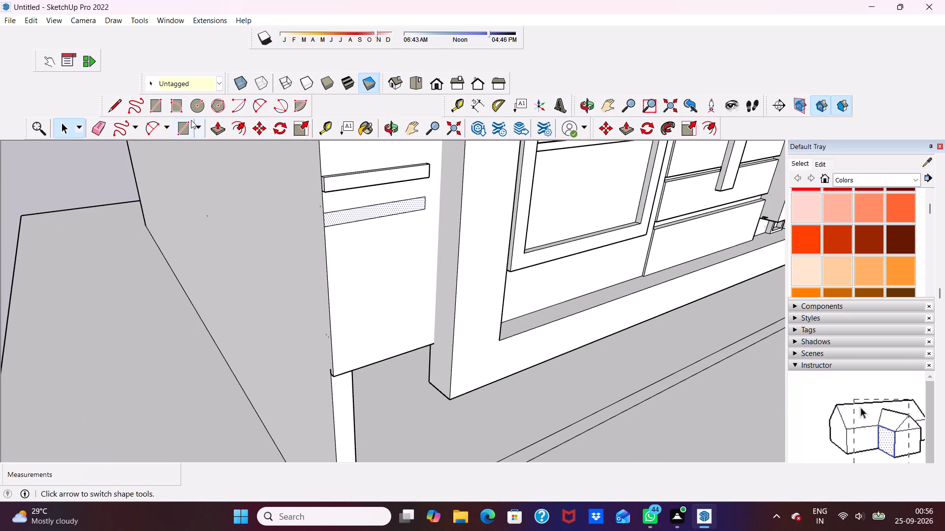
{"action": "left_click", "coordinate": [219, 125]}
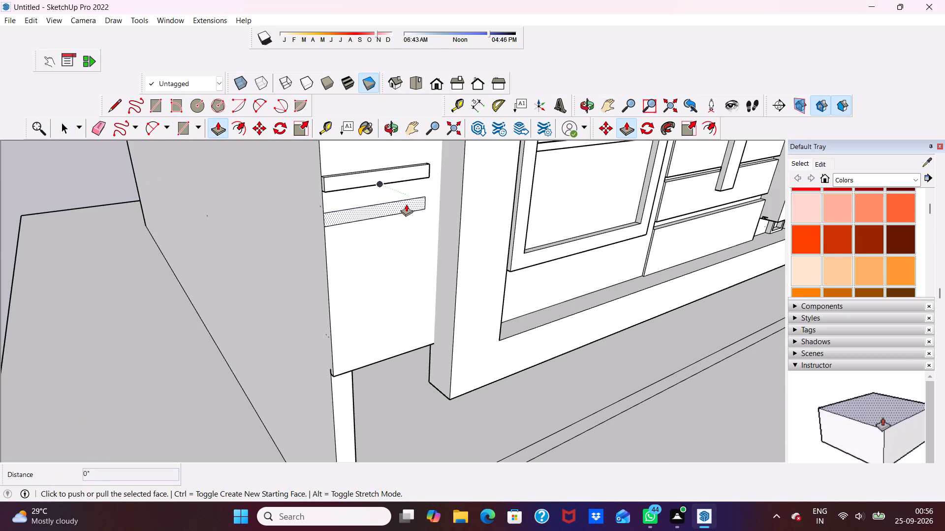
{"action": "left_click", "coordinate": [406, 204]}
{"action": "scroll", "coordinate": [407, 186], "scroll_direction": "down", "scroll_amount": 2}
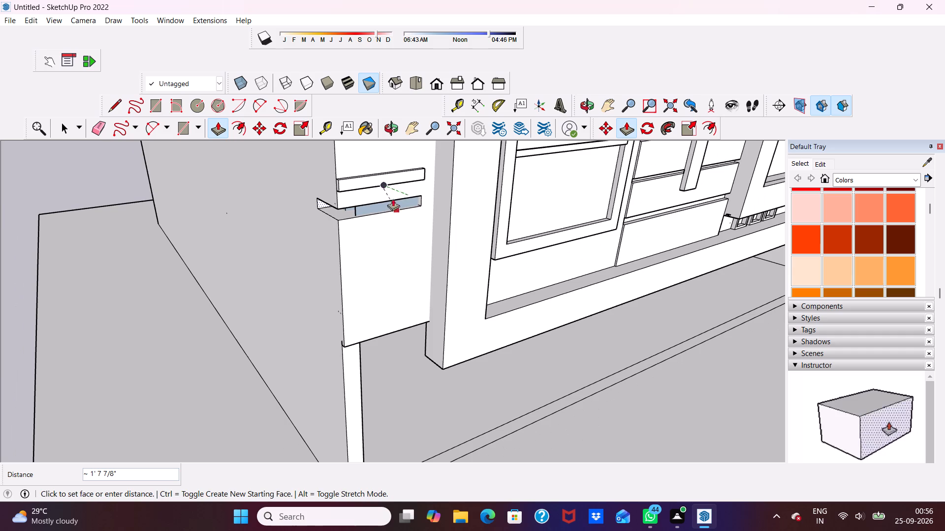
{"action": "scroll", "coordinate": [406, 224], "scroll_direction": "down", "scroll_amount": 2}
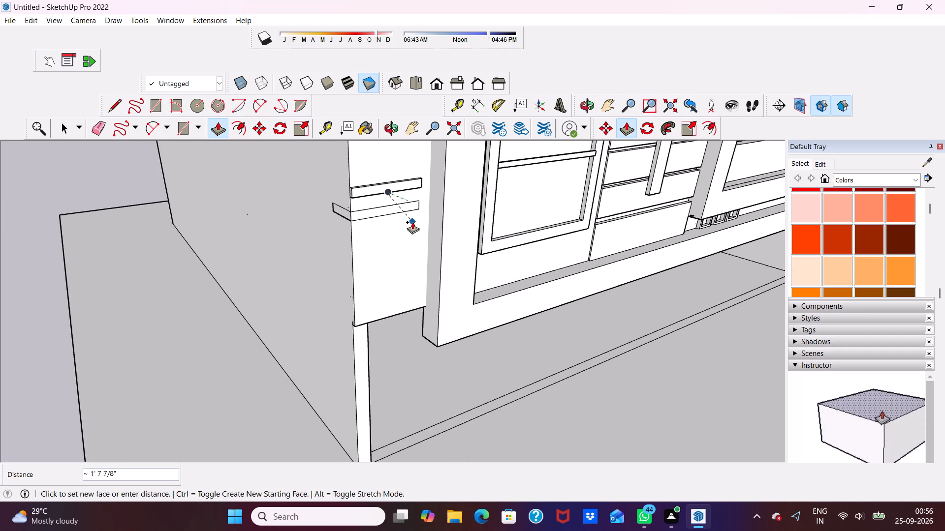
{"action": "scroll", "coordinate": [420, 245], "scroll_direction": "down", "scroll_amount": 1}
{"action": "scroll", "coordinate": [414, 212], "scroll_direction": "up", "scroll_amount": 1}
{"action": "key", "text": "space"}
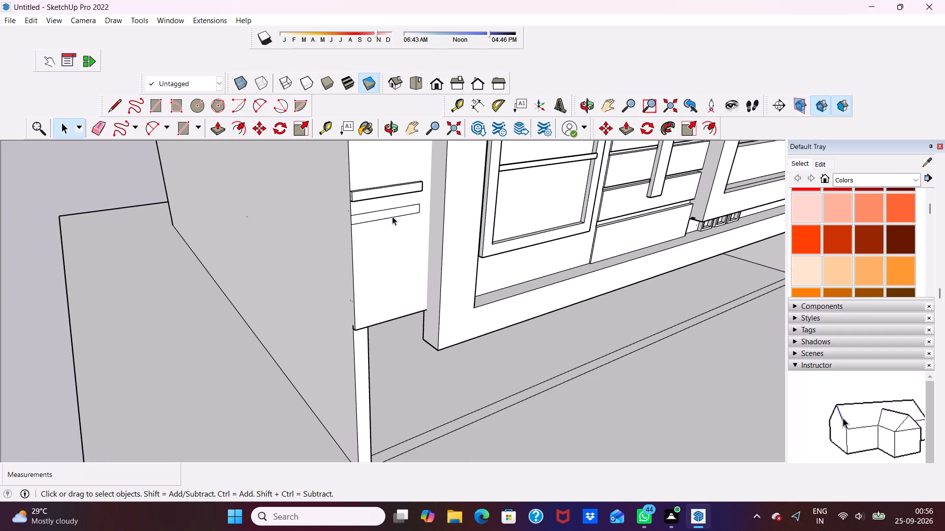
Extrude the lower strip of the lowest pair outward by 2".
{"action": "left_click", "coordinate": [392, 214]}
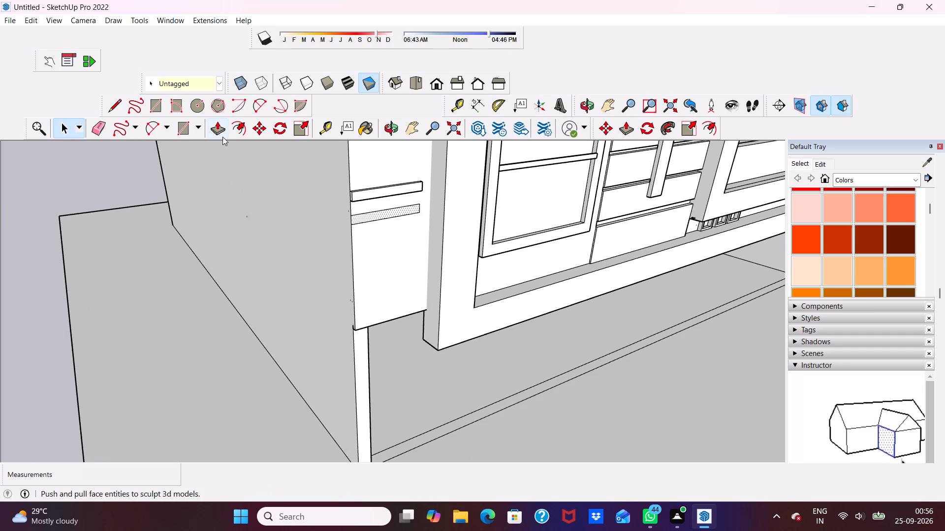
{"action": "left_click", "coordinate": [220, 133]}
{"action": "scroll", "coordinate": [350, 324], "scroll_direction": "up", "scroll_amount": 5}
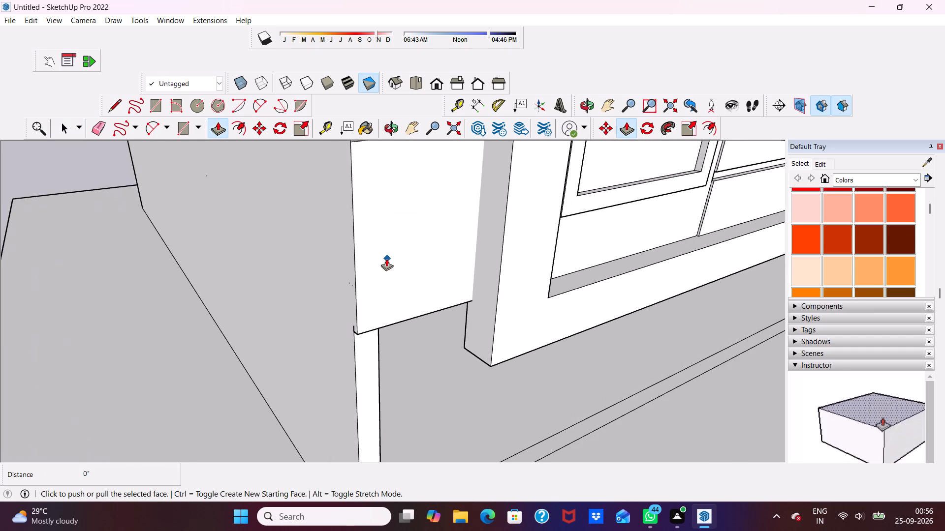
{"action": "scroll", "coordinate": [379, 265], "scroll_direction": "down", "scroll_amount": 11}
{"action": "scroll", "coordinate": [385, 240], "scroll_direction": "up", "scroll_amount": 6}
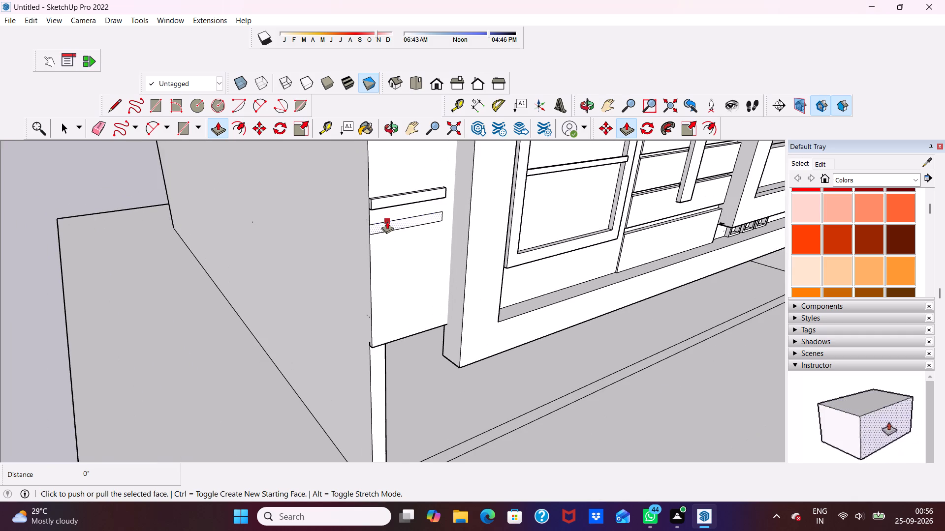
{"action": "left_click", "coordinate": [387, 221]}
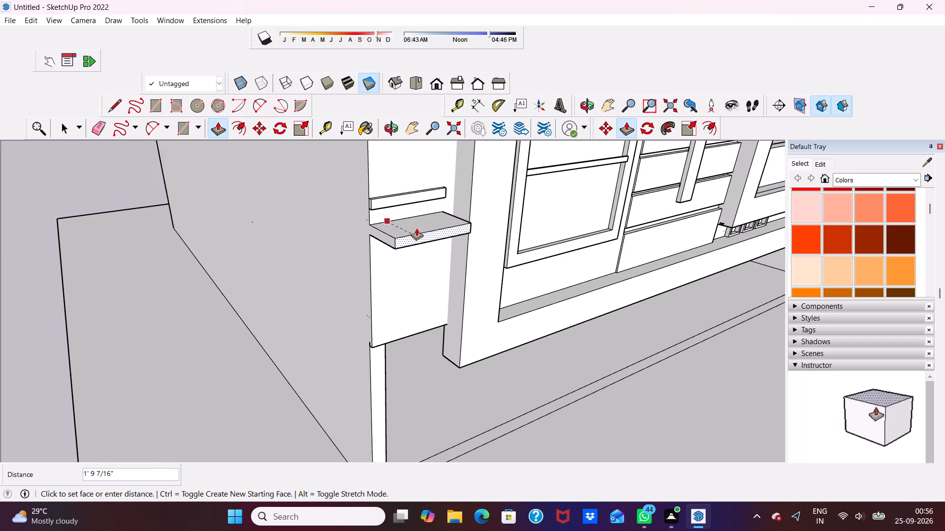
{"action": "type", "text": "2\""}
{"action": "key", "text": "Return"}
{"action": "key", "text": "space"}
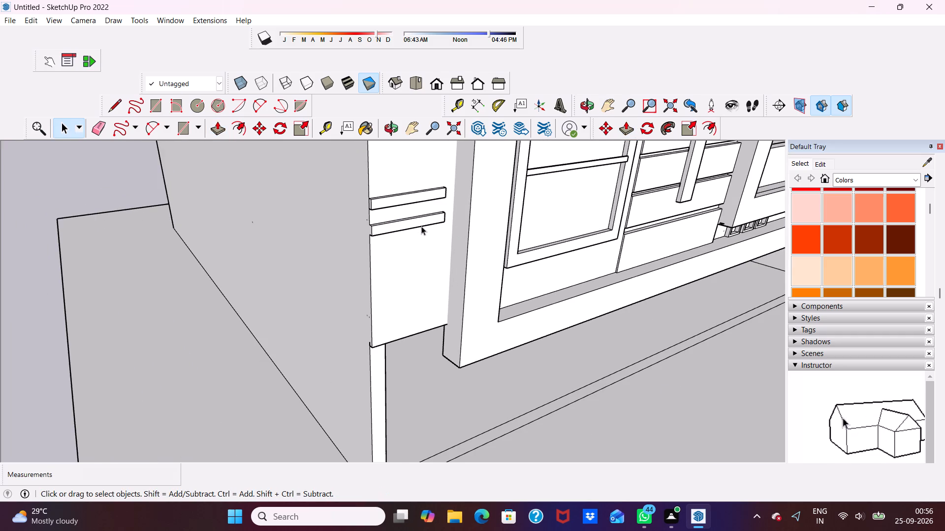
Examine the raised strip pairs beside the projecting frame from several angles, up close and across the whole façade.
{"action": "scroll", "coordinate": [423, 222], "scroll_direction": "down", "scroll_amount": 11}
{"action": "middle_click_drag", "start_coordinate": [446, 268], "coordinate": [291, 200]}
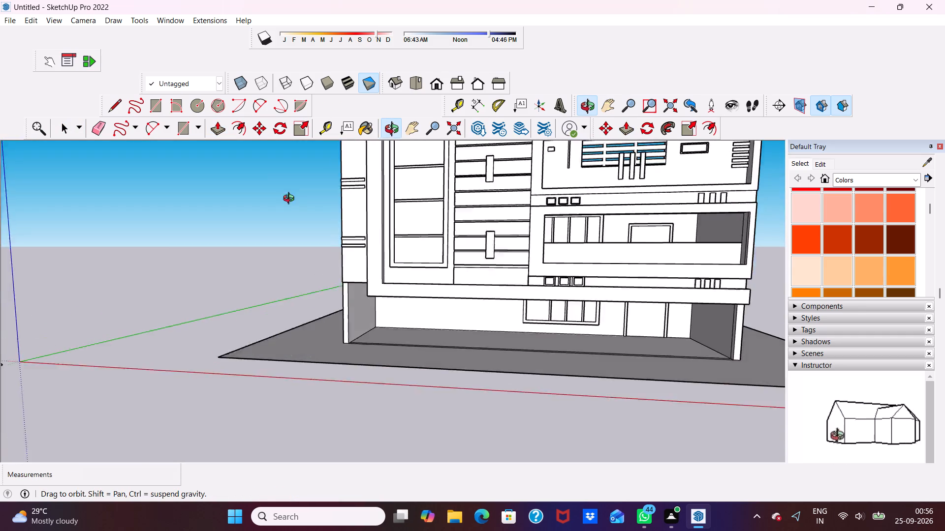
{"action": "middle_click_drag", "start_coordinate": [291, 200], "coordinate": [334, 265]}
{"action": "scroll", "coordinate": [365, 230], "scroll_direction": "up", "scroll_amount": 5}
{"action": "scroll", "coordinate": [389, 184], "scroll_direction": "up", "scroll_amount": 5}
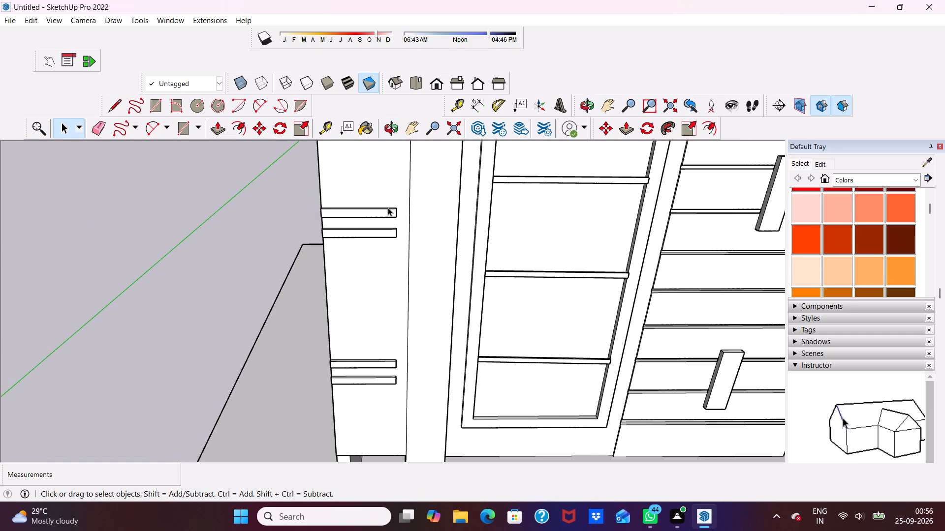
{"action": "middle_click_drag", "start_coordinate": [387, 208], "coordinate": [316, 220]}
{"action": "scroll", "coordinate": [322, 222], "scroll_direction": "up", "scroll_amount": 10}
{"action": "scroll", "coordinate": [351, 203], "scroll_direction": "down", "scroll_amount": 4}
{"action": "middle_click_drag", "start_coordinate": [358, 217], "coordinate": [363, 219]}
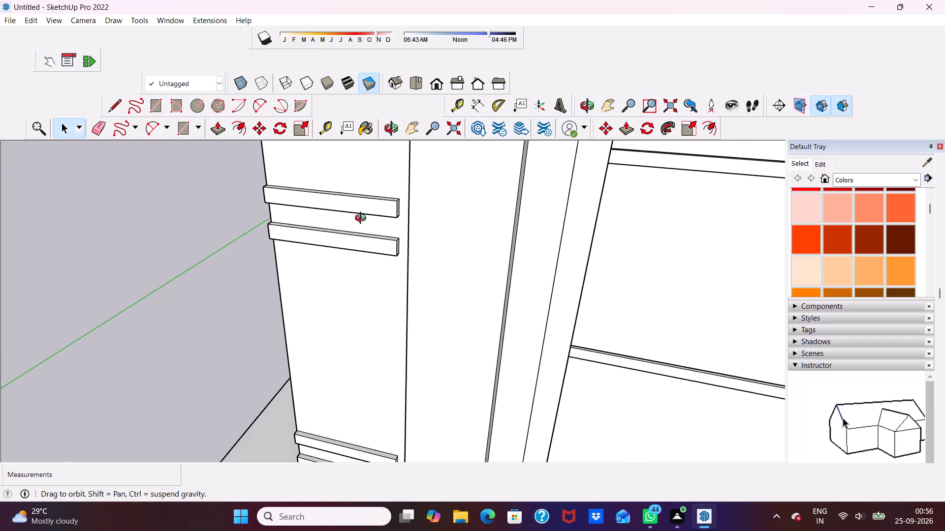
{"action": "middle_click_drag", "start_coordinate": [363, 219], "coordinate": [523, 181]}
{"action": "scroll", "coordinate": [523, 181], "scroll_direction": "up", "scroll_amount": 1}
{"action": "scroll", "coordinate": [460, 219], "scroll_direction": "down", "scroll_amount": 12}
{"action": "middle_click_drag", "start_coordinate": [381, 290], "coordinate": [381, 279]}
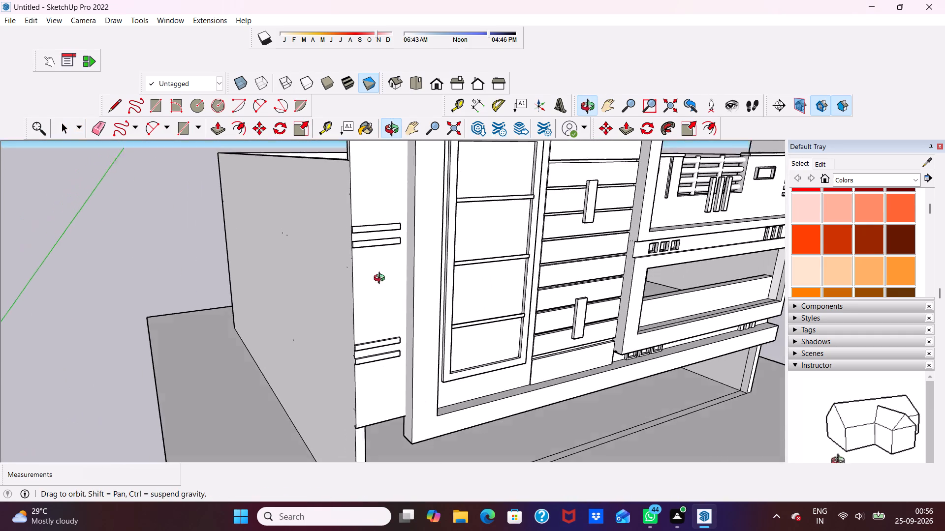
{"action": "middle_click_drag", "start_coordinate": [381, 279], "coordinate": [355, 252]}
{"action": "scroll", "coordinate": [351, 245], "scroll_direction": "up", "scroll_amount": 1}
{"action": "scroll", "coordinate": [350, 247], "scroll_direction": "down", "scroll_amount": 10}
{"action": "scroll", "coordinate": [378, 199], "scroll_direction": "up", "scroll_amount": 6}
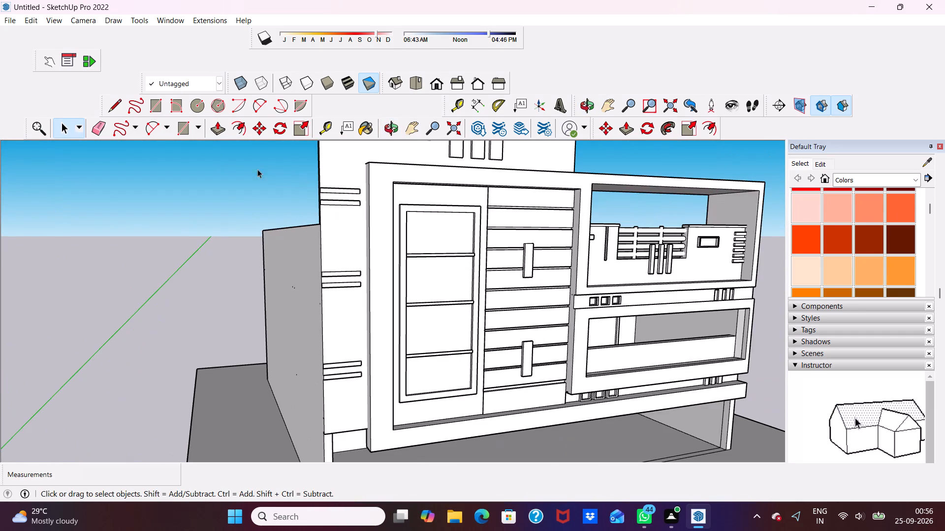
Draw two vertical rectangles between the strip pairs: about 4' by 11" in the upper gap, about 4' 5" by 12" in the lower.
{"action": "left_click", "coordinate": [157, 107]}
{"action": "scroll", "coordinate": [359, 181], "scroll_direction": "up", "scroll_amount": 2}
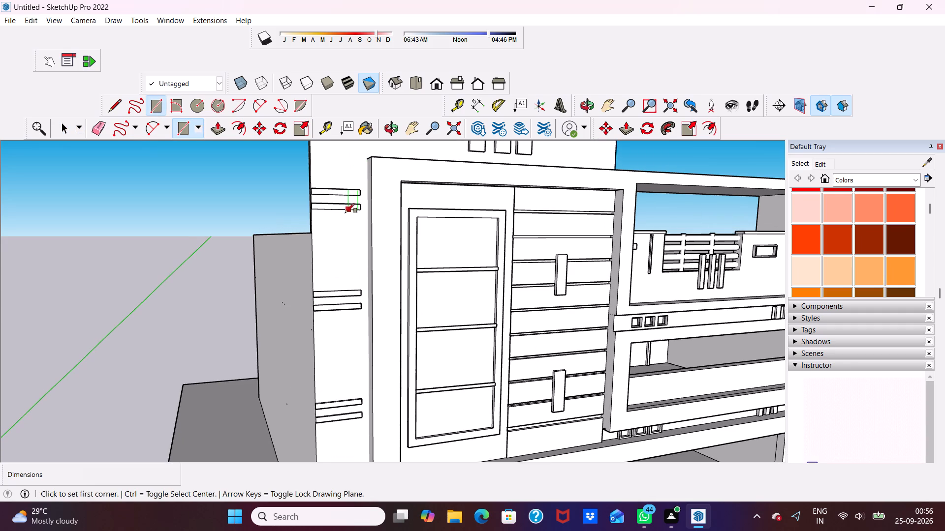
{"action": "left_click", "coordinate": [328, 221]}
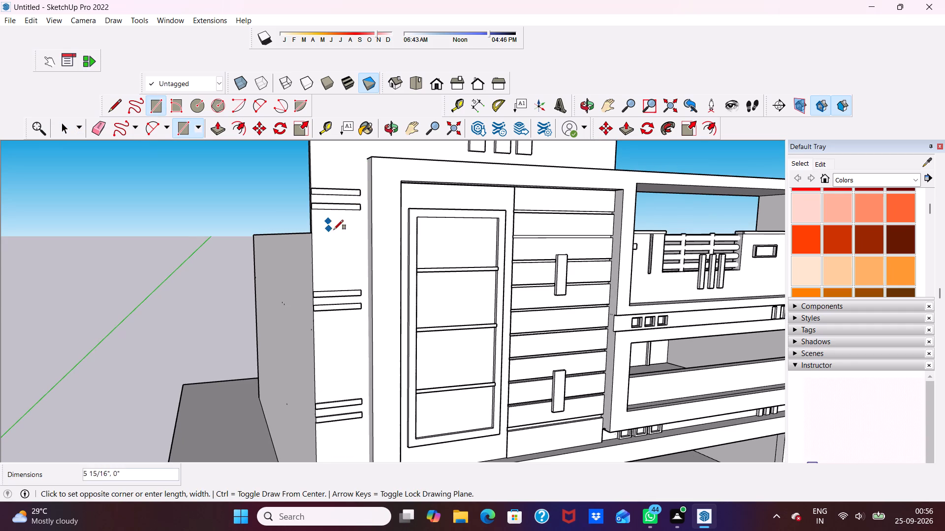
{"action": "left_click", "coordinate": [343, 280]}
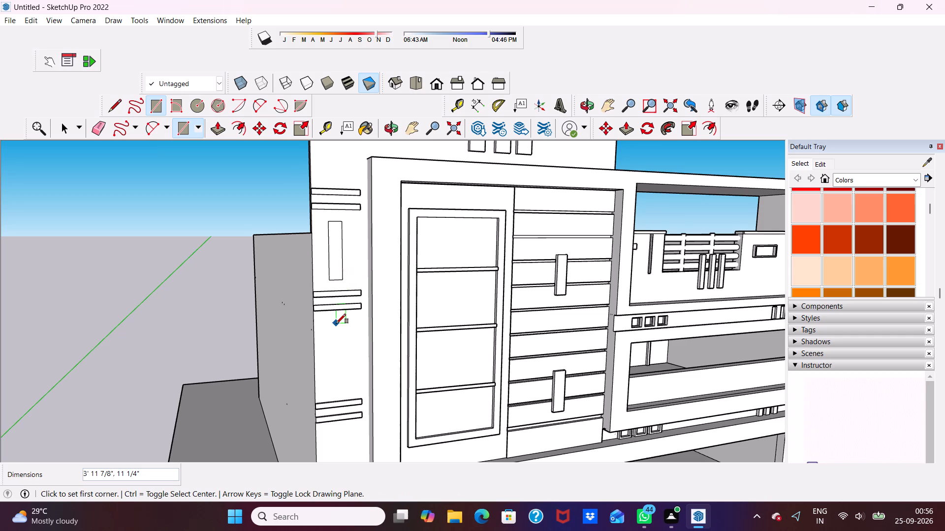
{"action": "left_click", "coordinate": [330, 324]}
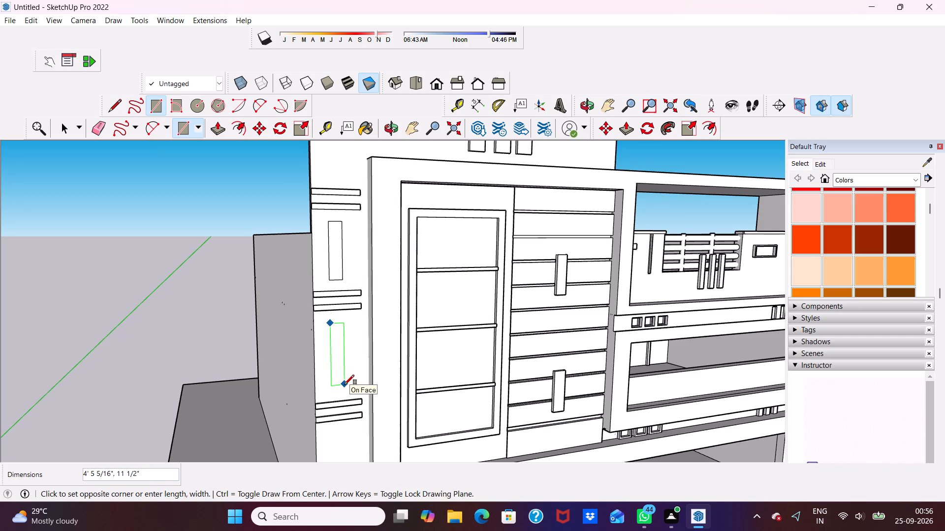
{"action": "left_click", "coordinate": [346, 386]}
{"action": "key", "text": "space"}
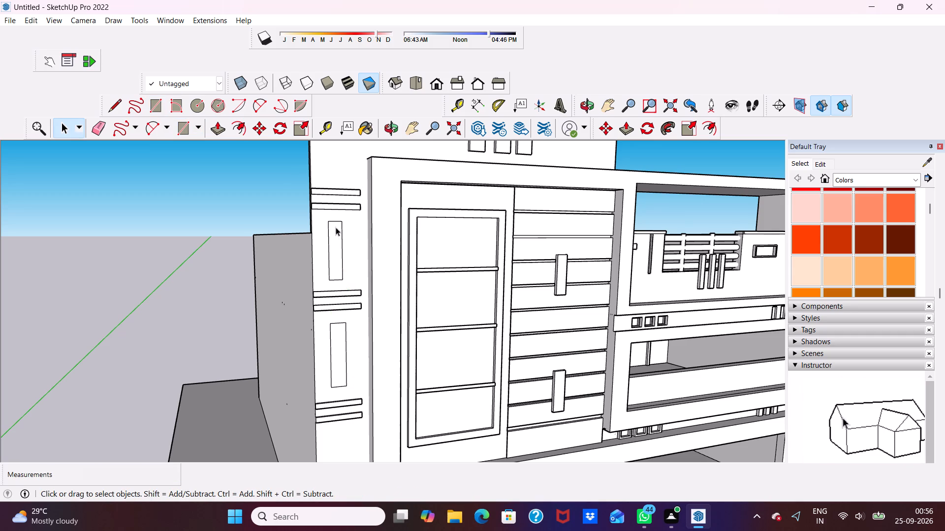
Extrude the vertical rectangle between the topmost and middle strip pairs outward by 3".
{"action": "left_click", "coordinate": [334, 232]}
{"action": "left_click", "coordinate": [213, 131]}
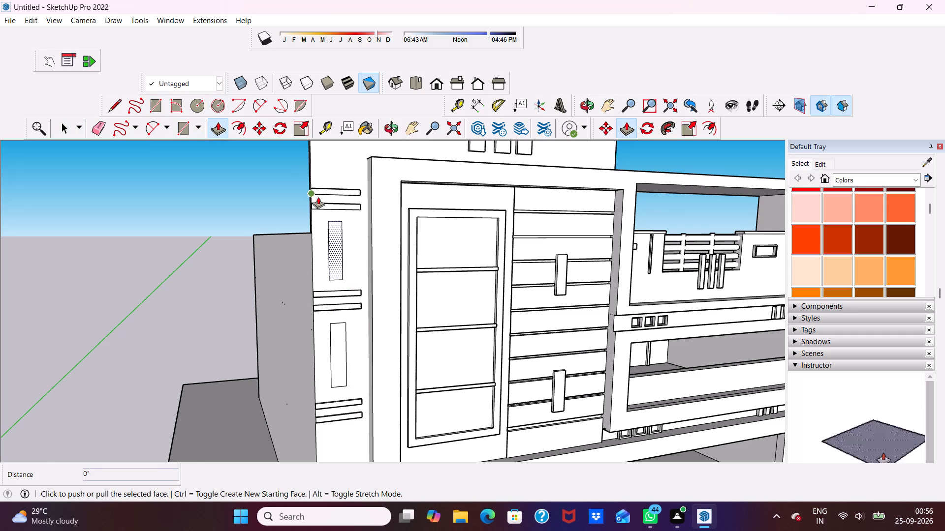
{"action": "left_click", "coordinate": [336, 230]}
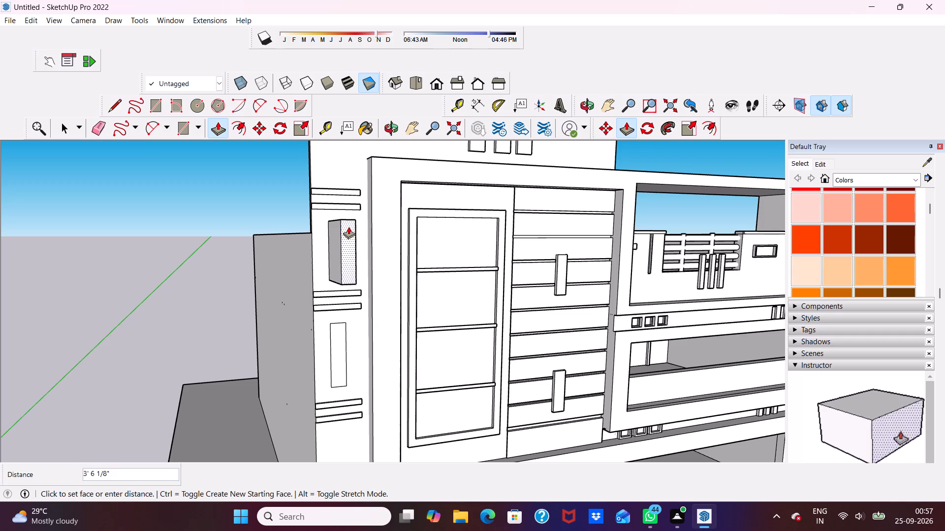
{"action": "type", "text": "3\""}
{"action": "key", "text": "Return"}
Extrude the vertical rectangle between the middle and lowest strip pairs outward by 3" to match the upper panel.
{"action": "scroll", "coordinate": [345, 228], "scroll_direction": "up", "scroll_amount": 3}
{"action": "scroll", "coordinate": [342, 364], "scroll_direction": "up", "scroll_amount": 4}
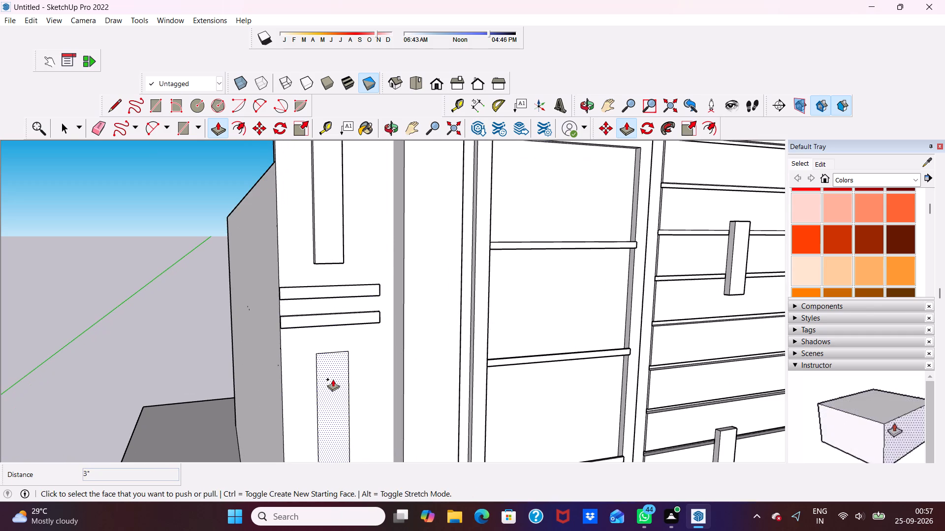
{"action": "left_click", "coordinate": [333, 379]}
{"action": "left_click", "coordinate": [324, 249]}
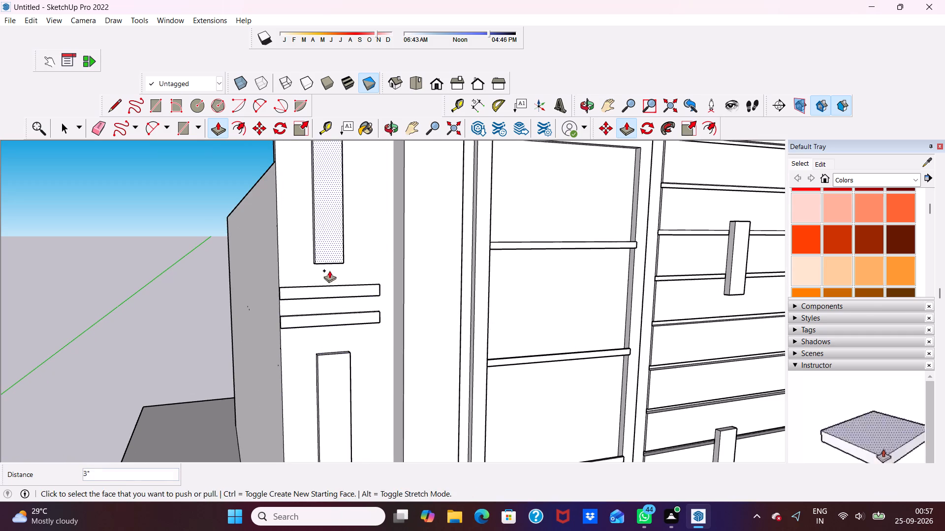
{"action": "scroll", "coordinate": [332, 273], "scroll_direction": "down", "scroll_amount": 7}
{"action": "key", "text": "space"}
{"action": "scroll", "coordinate": [210, 273], "scroll_direction": "down", "scroll_amount": 7}
{"action": "scroll", "coordinate": [646, 218], "scroll_direction": "down", "scroll_amount": 1}
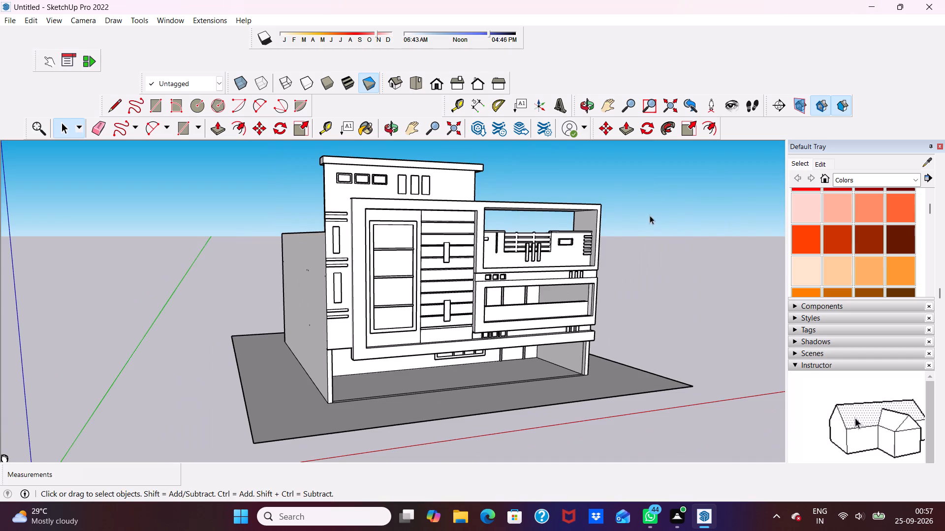
Erase the two extra edge lines running along the underside of the projecting frame.
{"action": "middle_click_drag", "start_coordinate": [650, 215], "coordinate": [602, 210]}
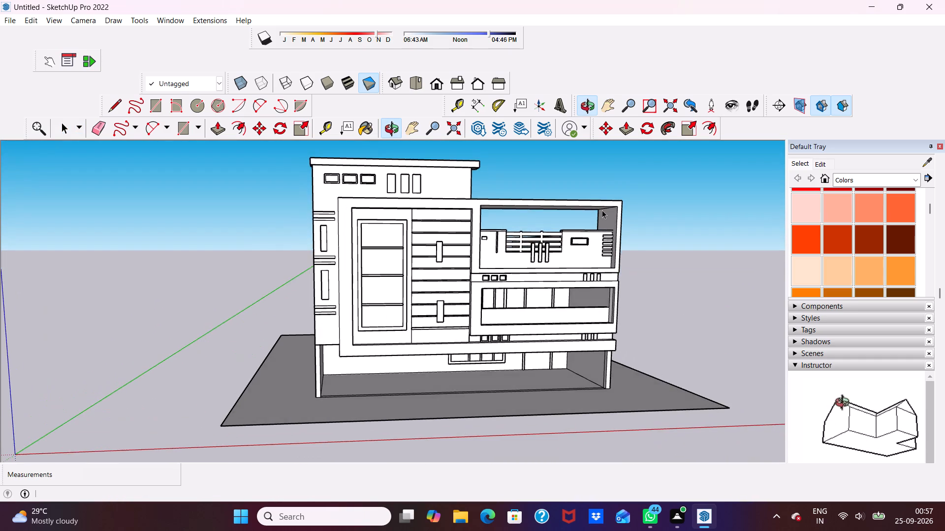
{"action": "scroll", "coordinate": [602, 210], "scroll_direction": "up", "scroll_amount": 3}
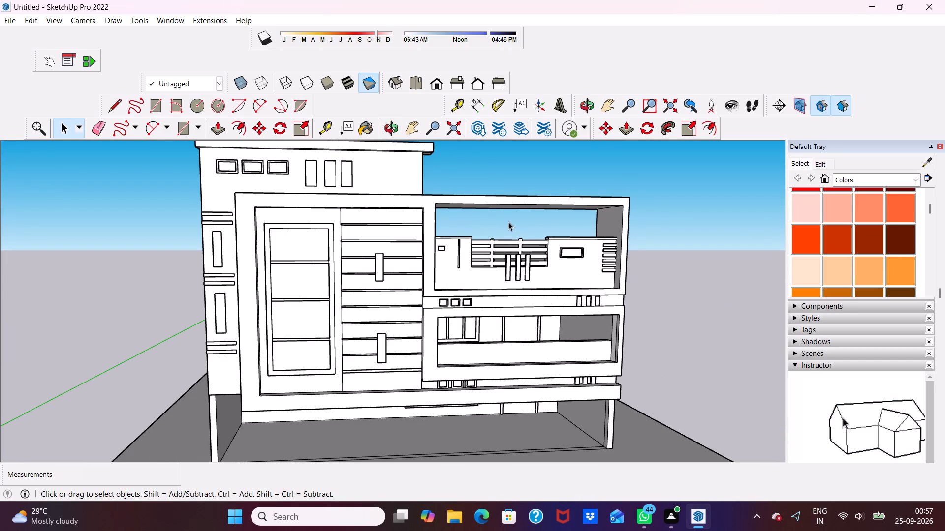
{"action": "middle_click_drag", "start_coordinate": [346, 352], "coordinate": [338, 200]}
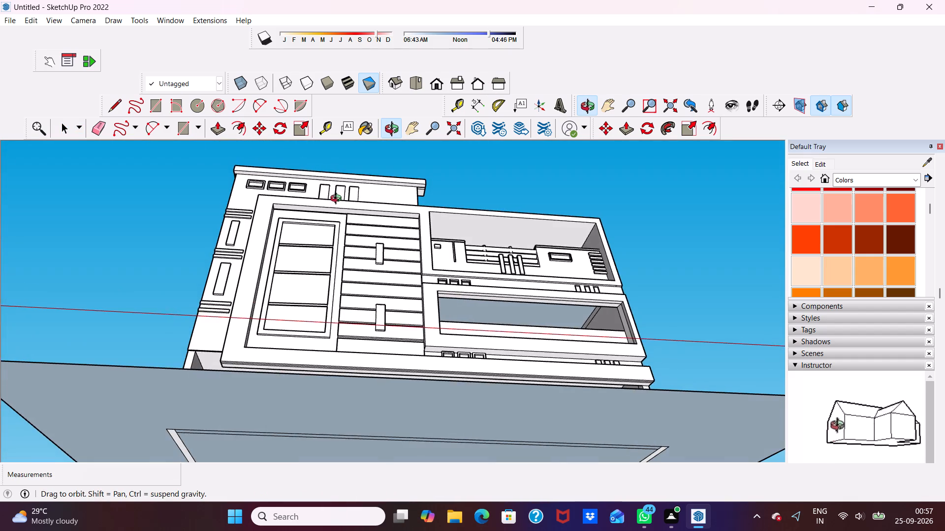
{"action": "middle_click_drag", "start_coordinate": [338, 200], "coordinate": [338, 200]}
{"action": "scroll", "coordinate": [200, 286], "scroll_direction": "up", "scroll_amount": 5}
{"action": "middle_click_drag", "start_coordinate": [182, 363], "coordinate": [108, 388]}
{"action": "scroll", "coordinate": [108, 388], "scroll_direction": "up", "scroll_amount": 5}
{"action": "scroll", "coordinate": [198, 442], "scroll_direction": "up", "scroll_amount": 5}
{"action": "scroll", "coordinate": [364, 397], "scroll_direction": "up", "scroll_amount": 5}
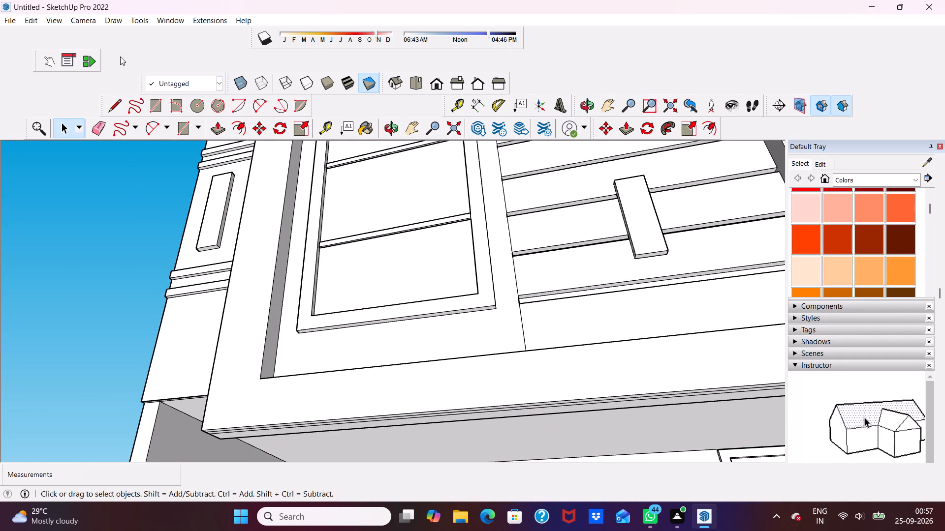
{"action": "left_click", "coordinate": [97, 129]}
{"action": "scroll", "coordinate": [265, 391], "scroll_direction": "up", "scroll_amount": 5}
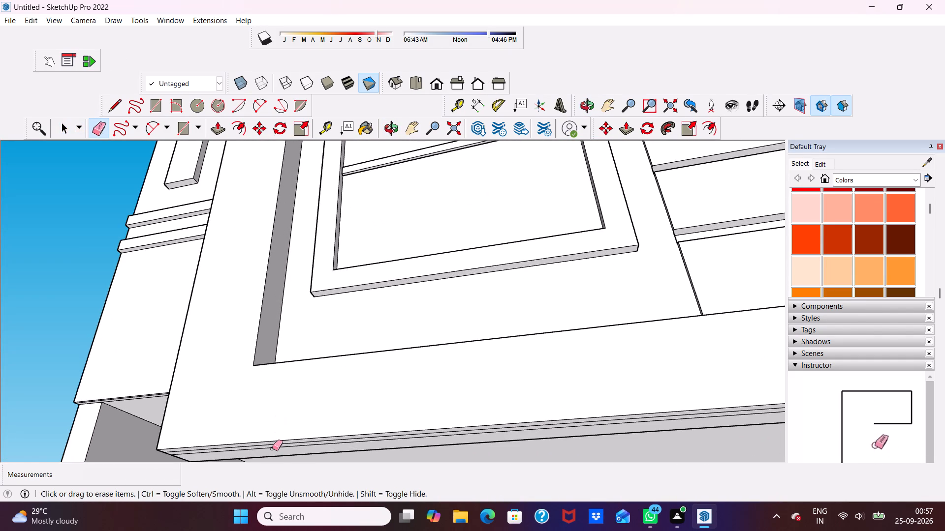
{"action": "left_click", "coordinate": [272, 448]}
{"action": "left_click", "coordinate": [271, 444]}
Erase the extra line along the narrow bottom face of the wall beside the projecting frame.
{"action": "scroll", "coordinate": [261, 417], "scroll_direction": "down", "scroll_amount": 5}
{"action": "middle_click_drag", "start_coordinate": [286, 380], "coordinate": [374, 355]}
{"action": "scroll", "coordinate": [226, 340], "scroll_direction": "up", "scroll_amount": 3}
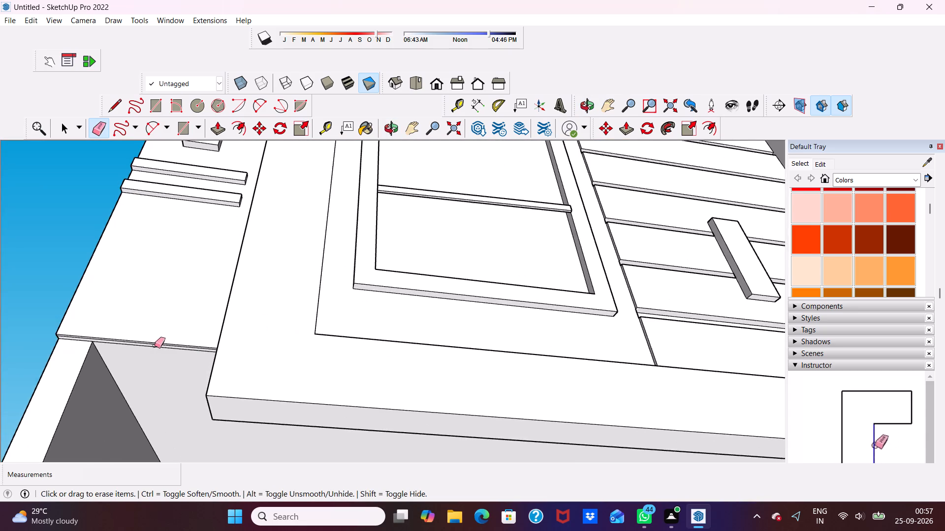
{"action": "scroll", "coordinate": [151, 346], "scroll_direction": "up", "scroll_amount": 10}
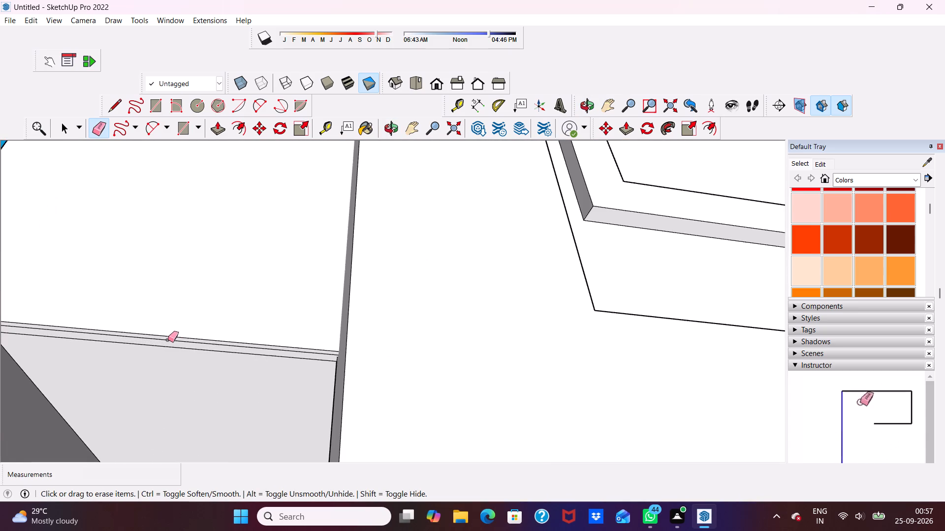
{"action": "left_click", "coordinate": [168, 340]}
{"action": "scroll", "coordinate": [186, 317], "scroll_direction": "down", "scroll_amount": 3}
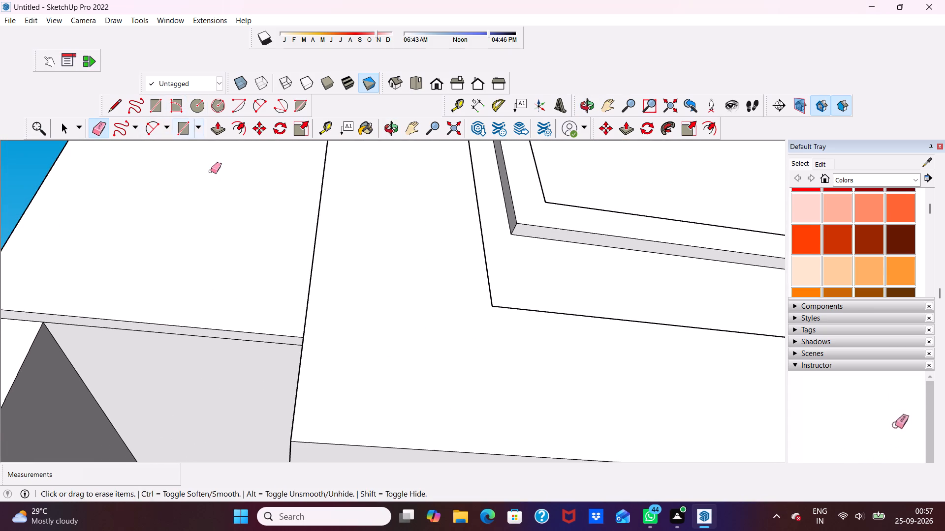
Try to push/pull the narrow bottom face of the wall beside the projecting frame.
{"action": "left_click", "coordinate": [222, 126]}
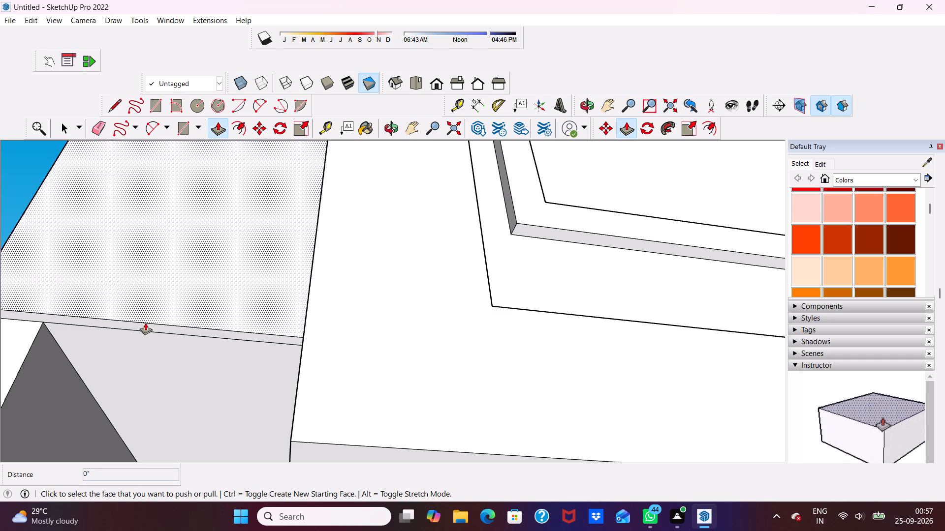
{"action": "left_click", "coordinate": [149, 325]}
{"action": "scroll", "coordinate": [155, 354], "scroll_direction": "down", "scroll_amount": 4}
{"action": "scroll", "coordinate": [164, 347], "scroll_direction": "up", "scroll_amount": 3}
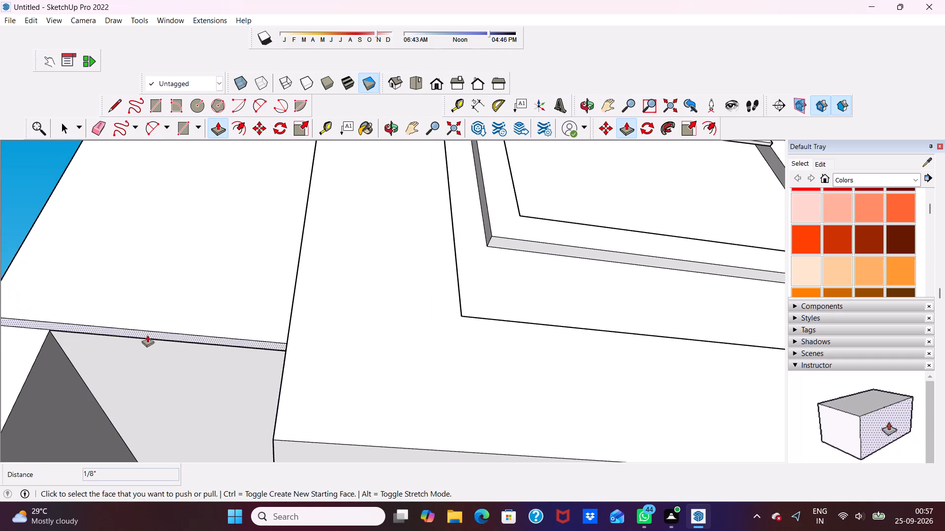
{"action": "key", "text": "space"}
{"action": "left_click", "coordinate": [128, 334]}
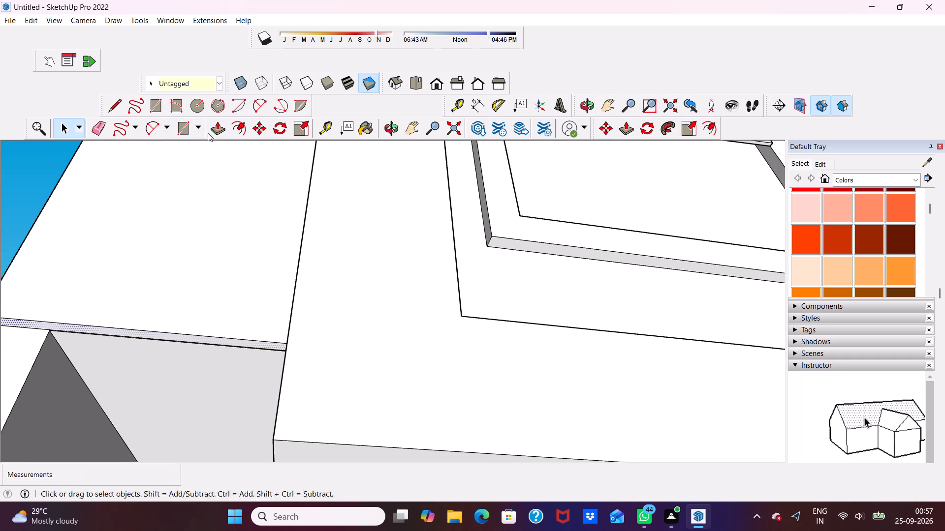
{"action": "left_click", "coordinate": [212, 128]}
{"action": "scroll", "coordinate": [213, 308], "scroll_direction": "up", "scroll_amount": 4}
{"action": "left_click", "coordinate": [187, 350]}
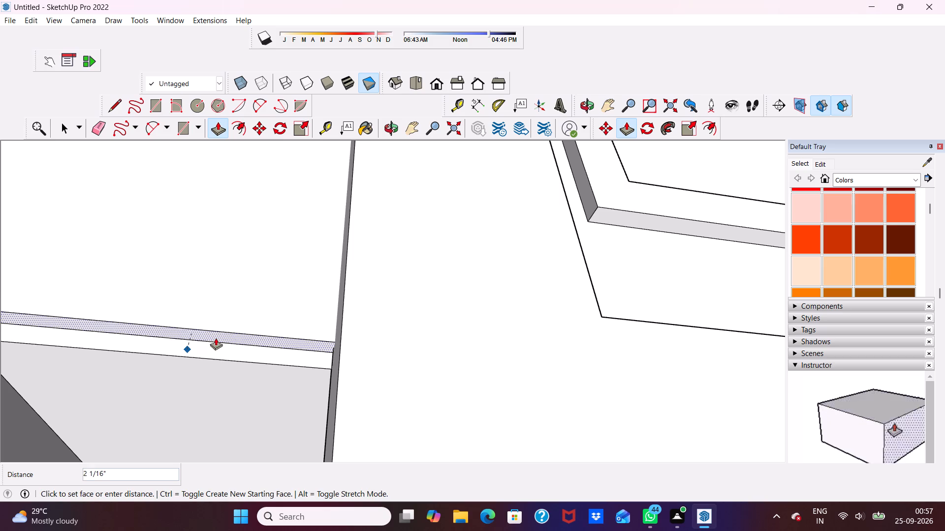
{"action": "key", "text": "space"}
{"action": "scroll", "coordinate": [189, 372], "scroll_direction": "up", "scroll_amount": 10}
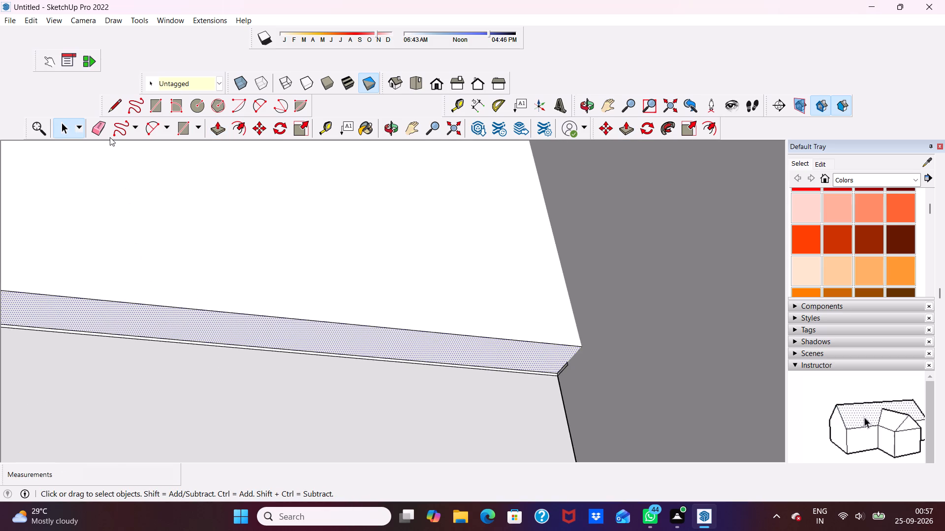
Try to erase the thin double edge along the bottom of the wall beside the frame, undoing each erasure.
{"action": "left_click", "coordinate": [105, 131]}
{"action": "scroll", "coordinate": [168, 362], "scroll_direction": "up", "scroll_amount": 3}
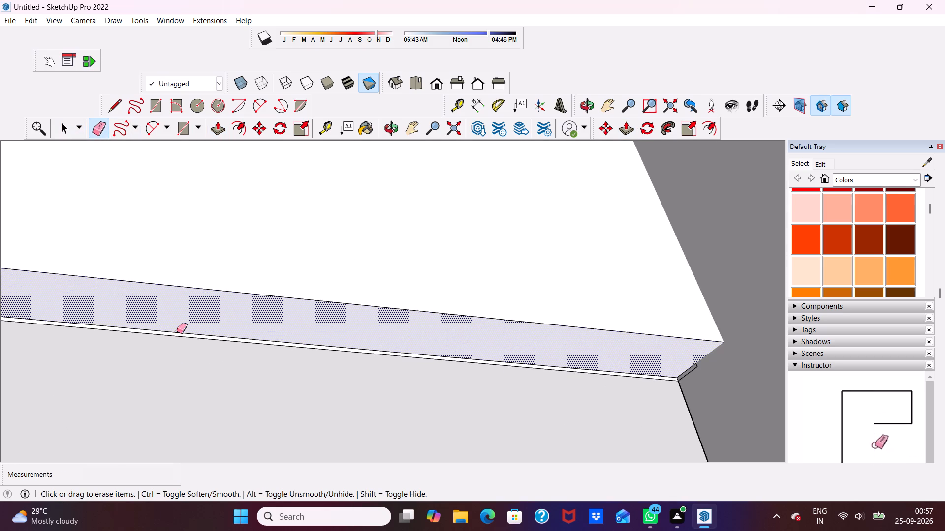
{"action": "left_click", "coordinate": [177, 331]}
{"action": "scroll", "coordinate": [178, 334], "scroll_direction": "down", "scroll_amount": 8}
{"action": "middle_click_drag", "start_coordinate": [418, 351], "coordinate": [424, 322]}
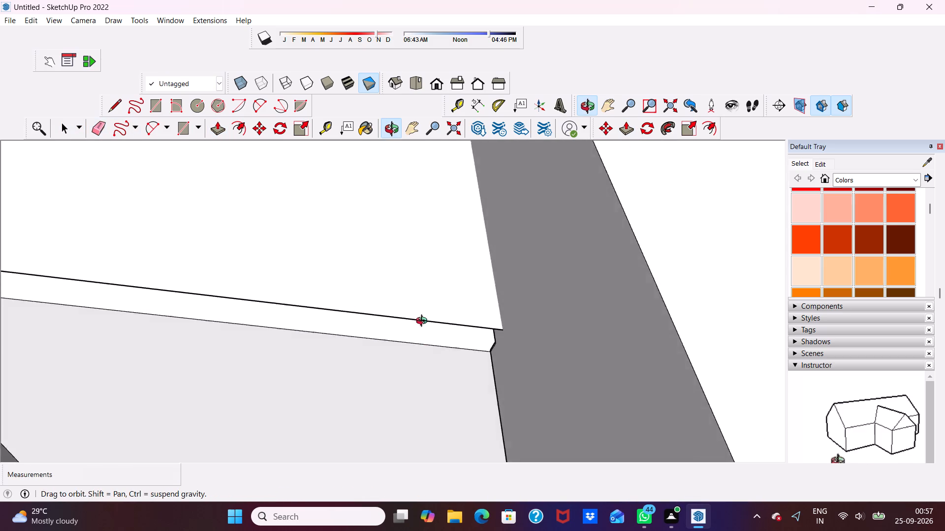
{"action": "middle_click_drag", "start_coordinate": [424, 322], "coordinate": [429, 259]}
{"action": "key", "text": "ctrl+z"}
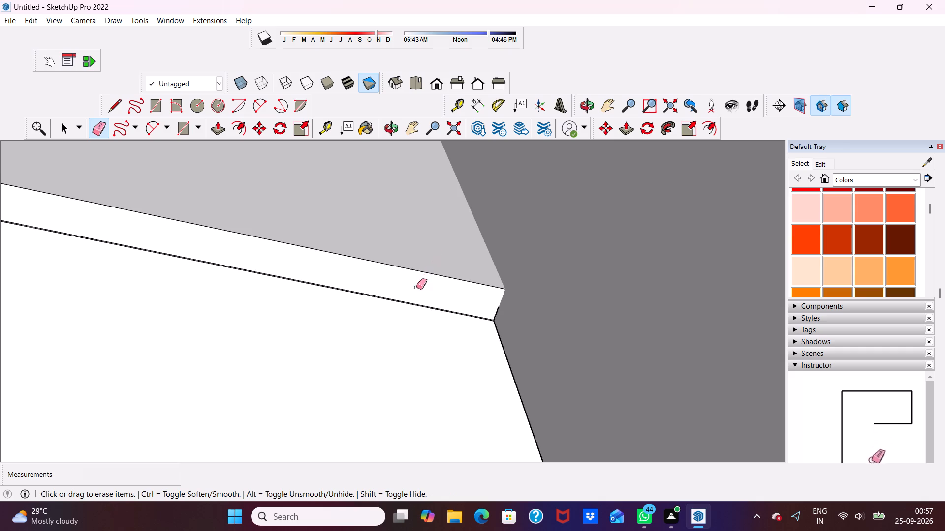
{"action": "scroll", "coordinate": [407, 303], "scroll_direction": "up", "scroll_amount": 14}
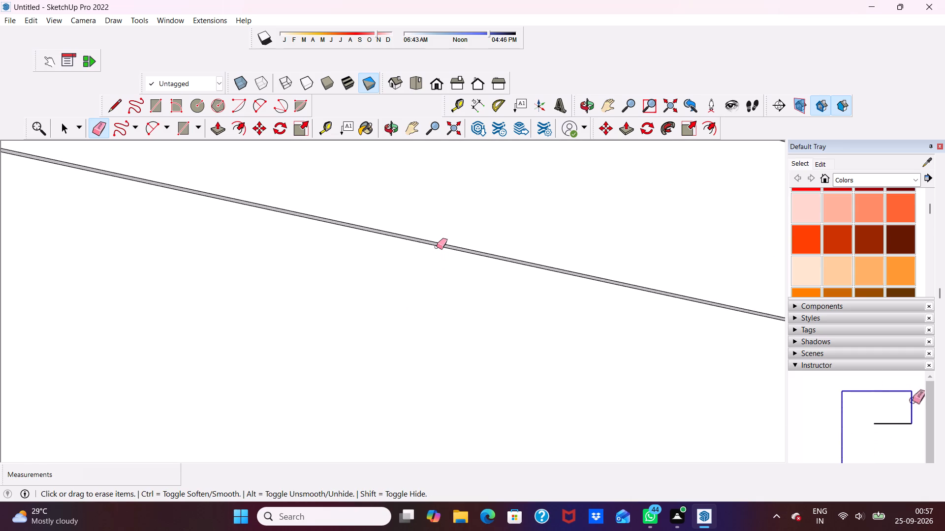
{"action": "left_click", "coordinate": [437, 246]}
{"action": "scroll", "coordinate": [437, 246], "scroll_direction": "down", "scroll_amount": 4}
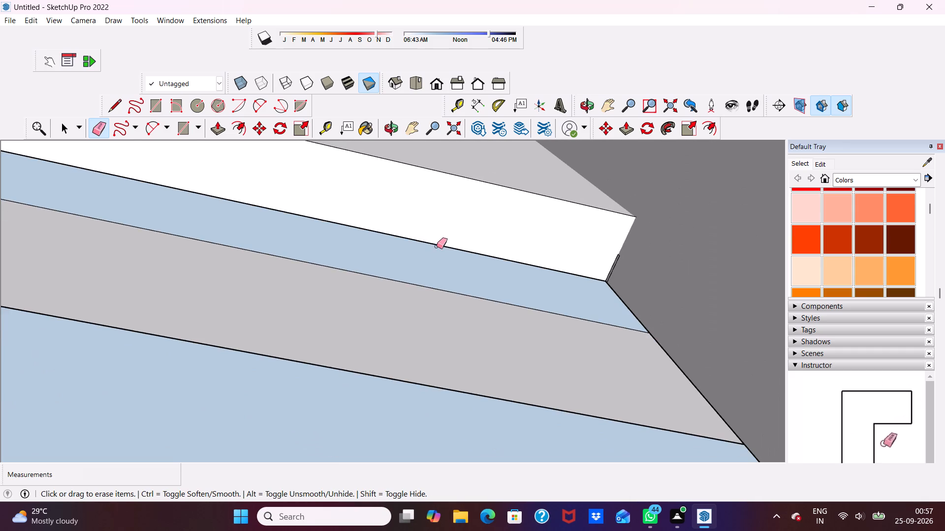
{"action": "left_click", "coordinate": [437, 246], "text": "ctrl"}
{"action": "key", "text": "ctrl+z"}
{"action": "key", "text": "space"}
Extrude the wall's narrow bottom face downward by 1' 9 1/8", level with the underside of the projecting frame.
{"action": "scroll", "coordinate": [441, 246], "scroll_direction": "down", "scroll_amount": 1}
{"action": "scroll", "coordinate": [646, 234], "scroll_direction": "up", "scroll_amount": 3}
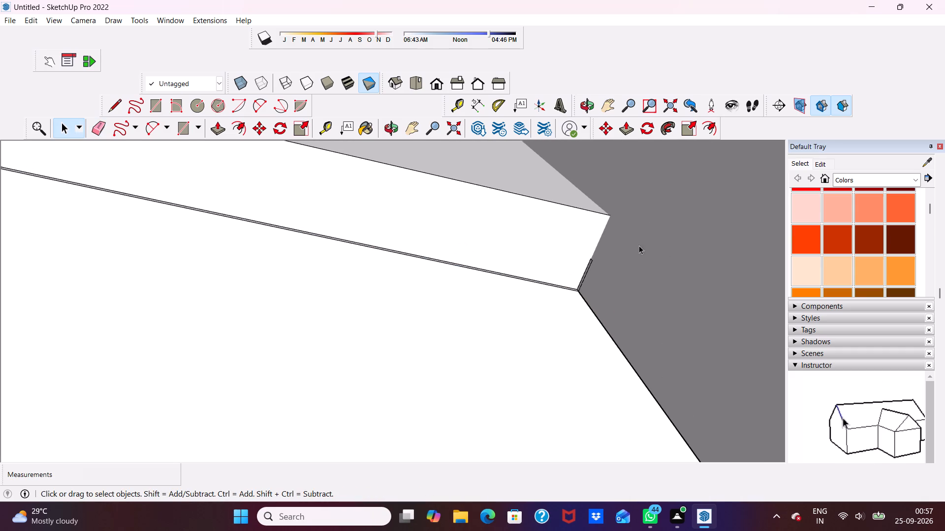
{"action": "scroll", "coordinate": [361, 179], "scroll_direction": "up", "scroll_amount": 1}
{"action": "left_click", "coordinate": [354, 182]}
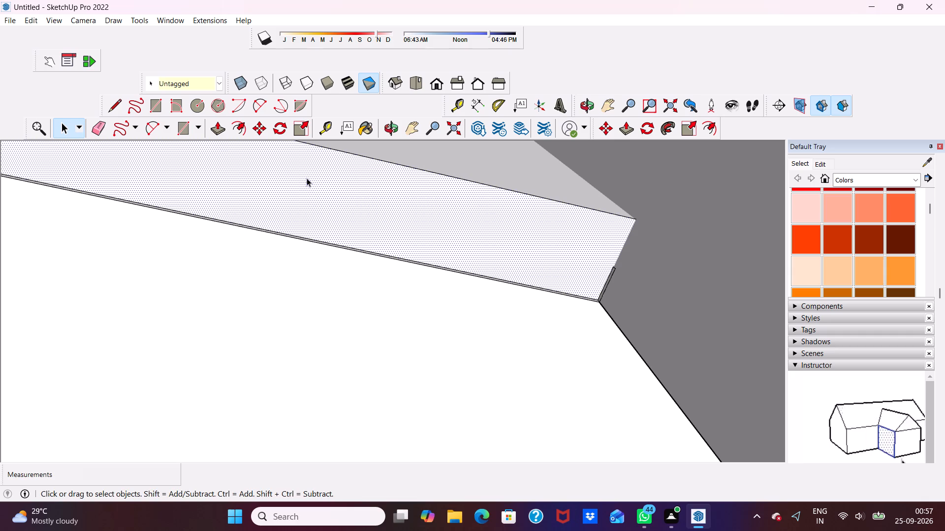
{"action": "left_click_drag", "start_coordinate": [221, 128], "coordinate": [210, 123]}
{"action": "scroll", "coordinate": [286, 295], "scroll_direction": "down", "scroll_amount": 2}
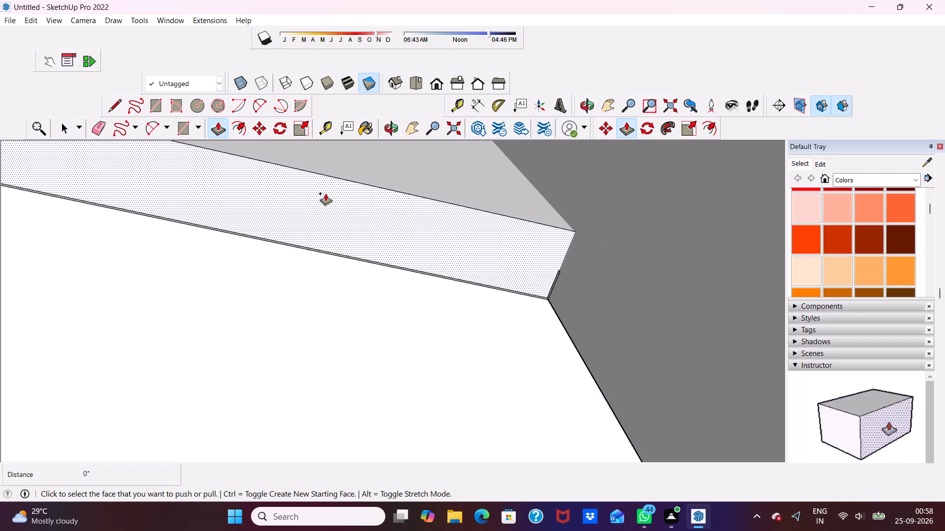
{"action": "left_click", "coordinate": [325, 193]}
{"action": "scroll", "coordinate": [324, 195], "scroll_direction": "down", "scroll_amount": 6}
{"action": "scroll", "coordinate": [352, 313], "scroll_direction": "down", "scroll_amount": 5}
{"action": "scroll", "coordinate": [353, 313], "scroll_direction": "up", "scroll_amount": 1}
{"action": "scroll", "coordinate": [354, 310], "scroll_direction": "down", "scroll_amount": 3}
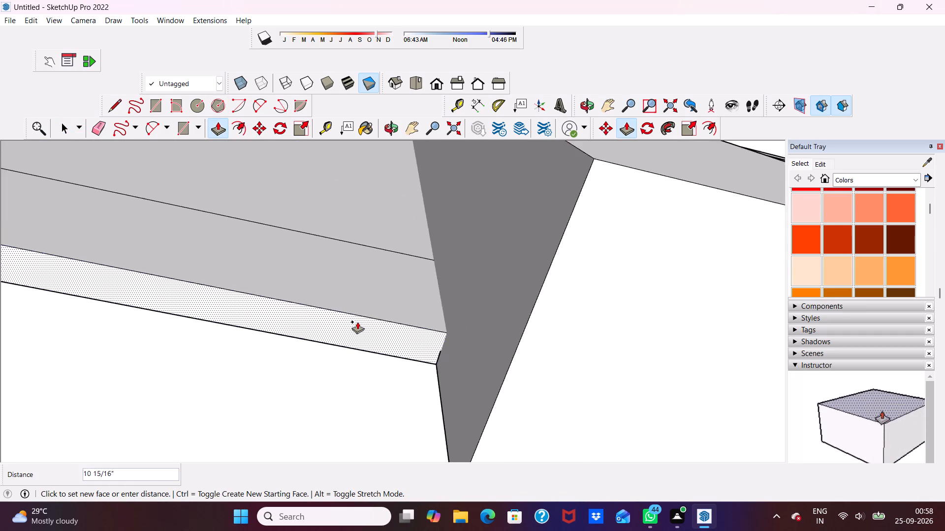
{"action": "scroll", "coordinate": [357, 322], "scroll_direction": "down", "scroll_amount": 1}
{"action": "scroll", "coordinate": [368, 397], "scroll_direction": "down", "scroll_amount": 8}
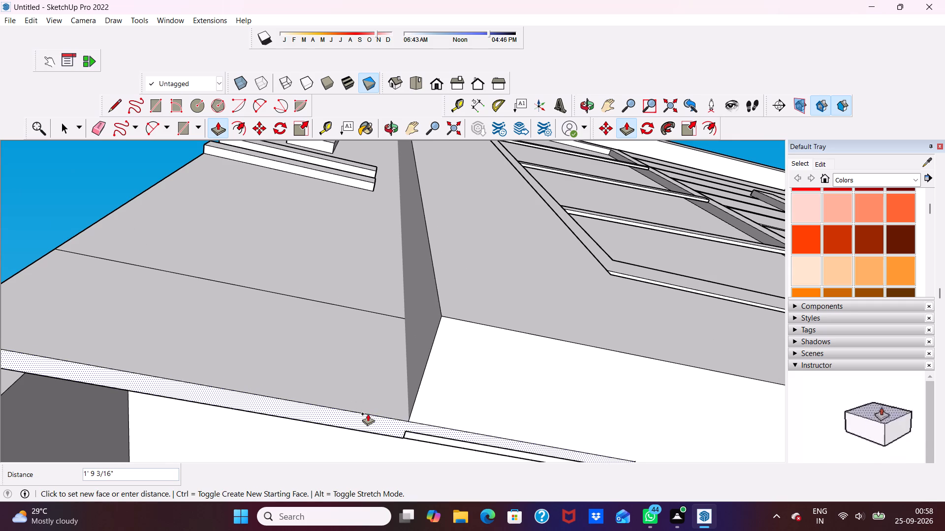
{"action": "left_click", "coordinate": [475, 384]}
Erase the leftover horizontal line across the lower part of the extended wall beside the frame.
{"action": "scroll", "coordinate": [449, 396], "scroll_direction": "down", "scroll_amount": 4}
{"action": "middle_click_drag", "start_coordinate": [435, 392], "coordinate": [464, 371]}
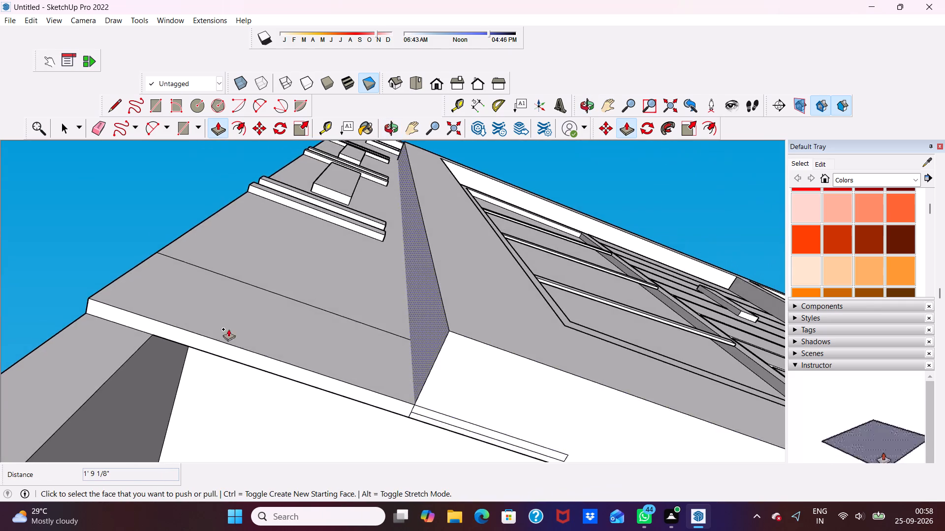
{"action": "scroll", "coordinate": [163, 231], "scroll_direction": "up", "scroll_amount": 3}
{"action": "left_click", "coordinate": [104, 121]}
{"action": "scroll", "coordinate": [93, 138], "scroll_direction": "down", "scroll_amount": 9}
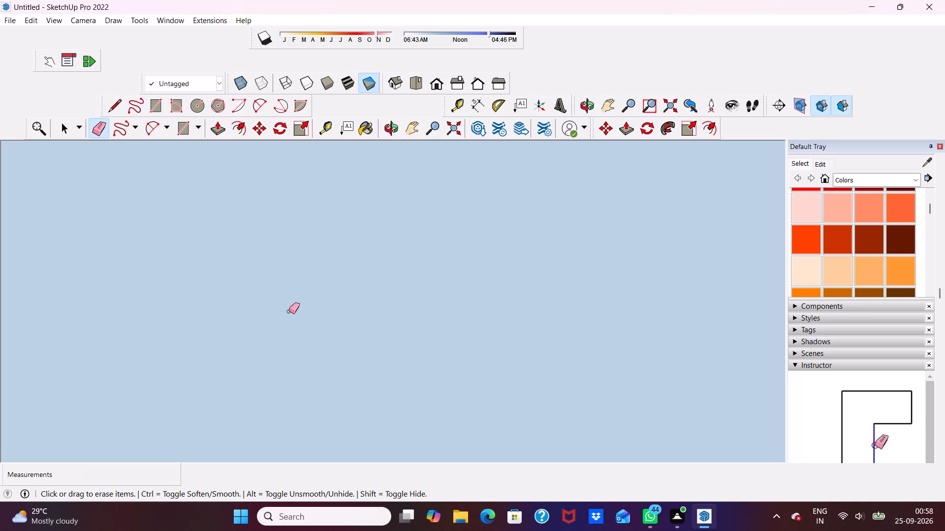
{"action": "scroll", "coordinate": [289, 311], "scroll_direction": "up", "scroll_amount": 3}
{"action": "scroll", "coordinate": [285, 306], "scroll_direction": "down", "scroll_amount": 5}
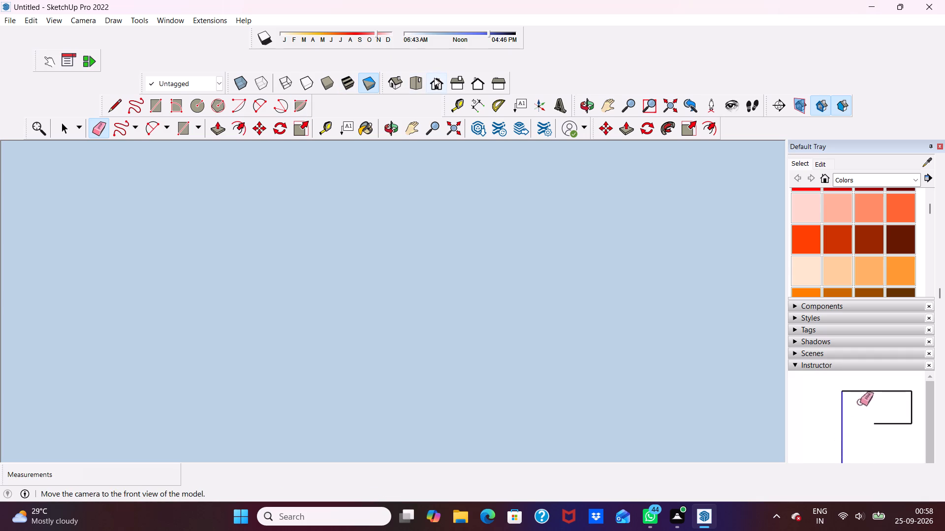
{"action": "left_click", "coordinate": [435, 79]}
{"action": "scroll", "coordinate": [379, 144], "scroll_direction": "down", "scroll_amount": 10}
{"action": "scroll", "coordinate": [241, 415], "scroll_direction": "up", "scroll_amount": 5}
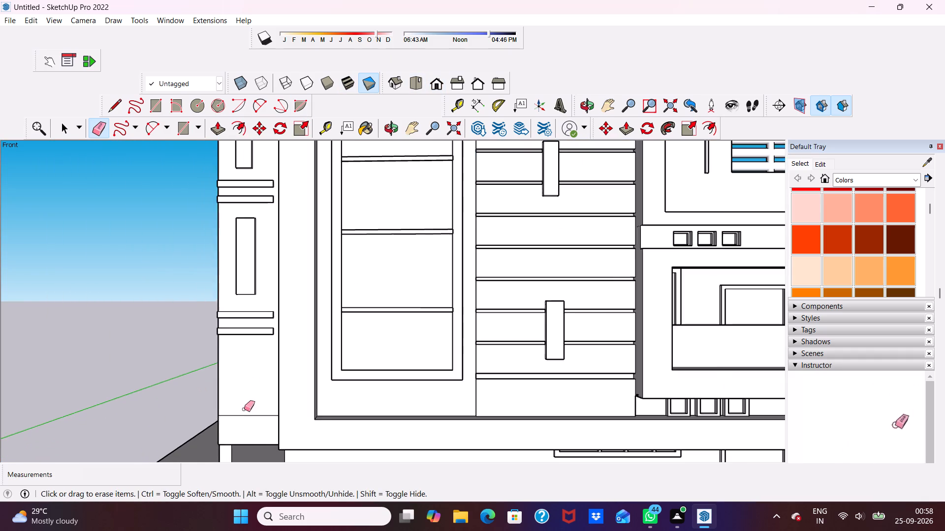
{"action": "scroll", "coordinate": [244, 409], "scroll_direction": "up", "scroll_amount": 6}
{"action": "left_click", "coordinate": [255, 413]}
Erase the leftover narrow strip lines on the projecting frame's underside next to the extended wall, undoing any erasure that removes a face.
{"action": "scroll", "coordinate": [257, 385], "scroll_direction": "down", "scroll_amount": 6}
{"action": "middle_click_drag", "start_coordinate": [301, 284], "coordinate": [348, 110]}
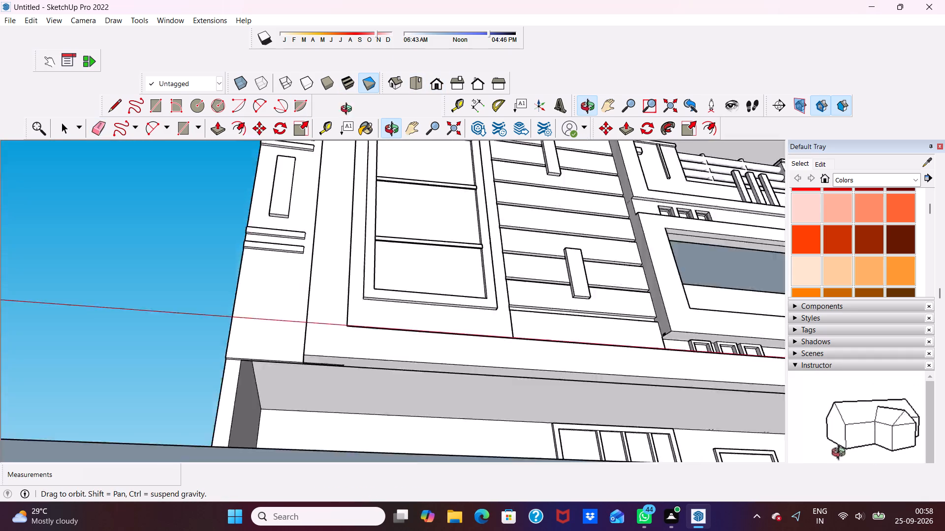
{"action": "middle_click_drag", "start_coordinate": [348, 110], "coordinate": [320, 148]}
{"action": "scroll", "coordinate": [314, 188], "scroll_direction": "up", "scroll_amount": 5}
{"action": "scroll", "coordinate": [245, 446], "scroll_direction": "up", "scroll_amount": 8}
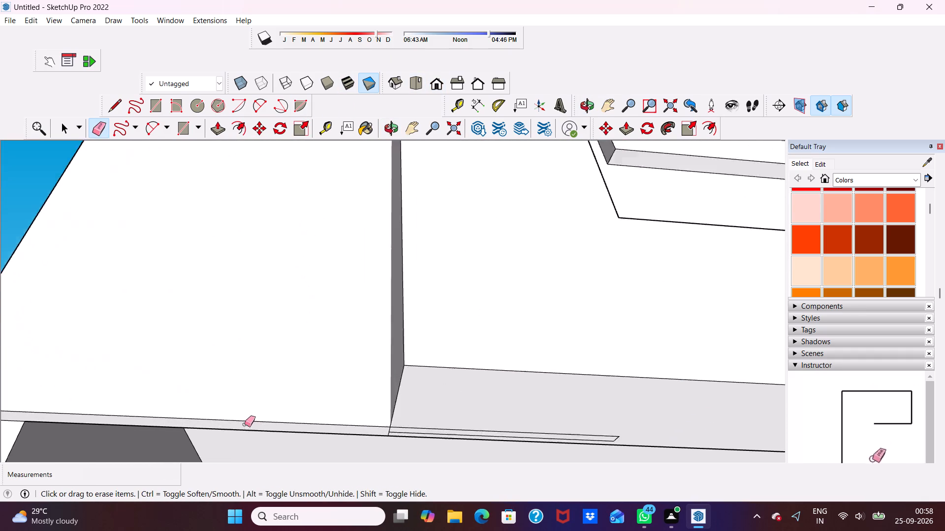
{"action": "scroll", "coordinate": [245, 424], "scroll_direction": "up", "scroll_amount": 2}
{"action": "scroll", "coordinate": [247, 413], "scroll_direction": "down", "scroll_amount": 5}
{"action": "scroll", "coordinate": [352, 436], "scroll_direction": "up", "scroll_amount": 10}
{"action": "scroll", "coordinate": [366, 374], "scroll_direction": "down", "scroll_amount": 3}
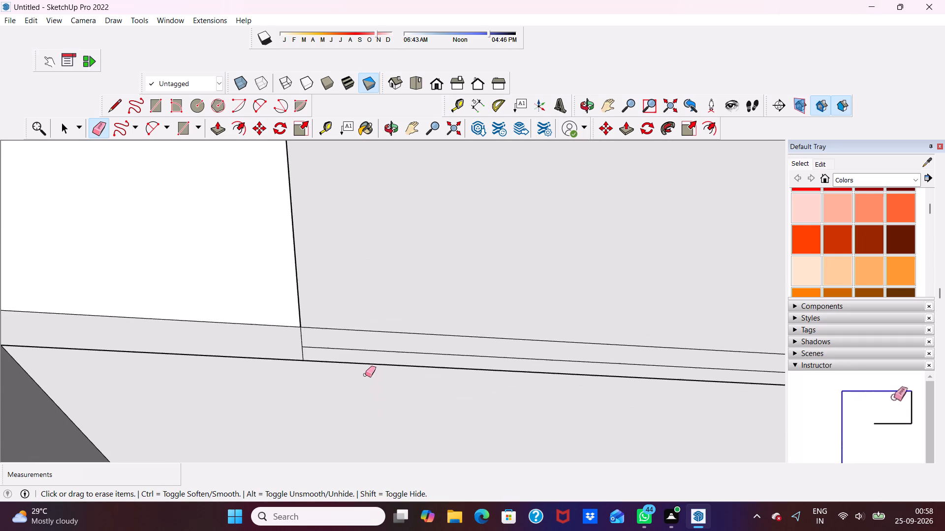
{"action": "left_click", "coordinate": [360, 329]}
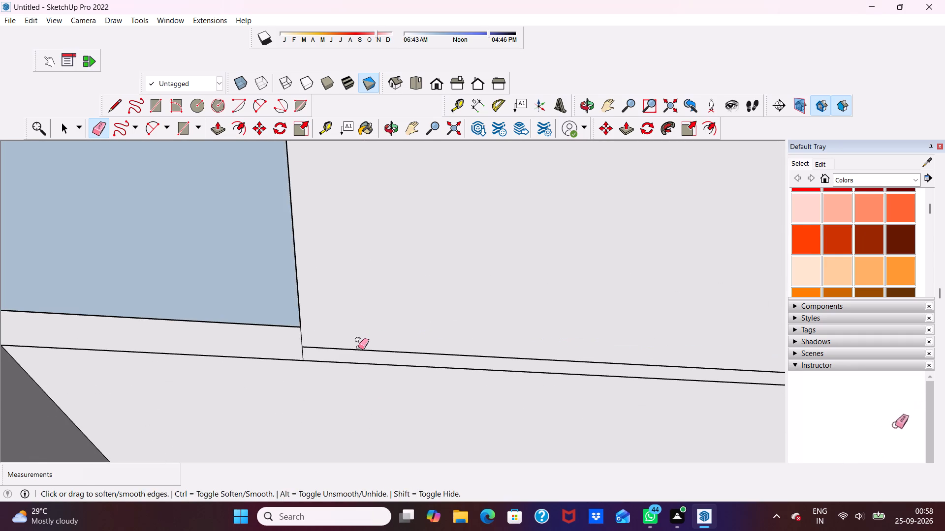
{"action": "key", "text": "ctrl+z"}
{"action": "left_click", "coordinate": [358, 347]}
{"action": "left_click", "coordinate": [358, 352]}
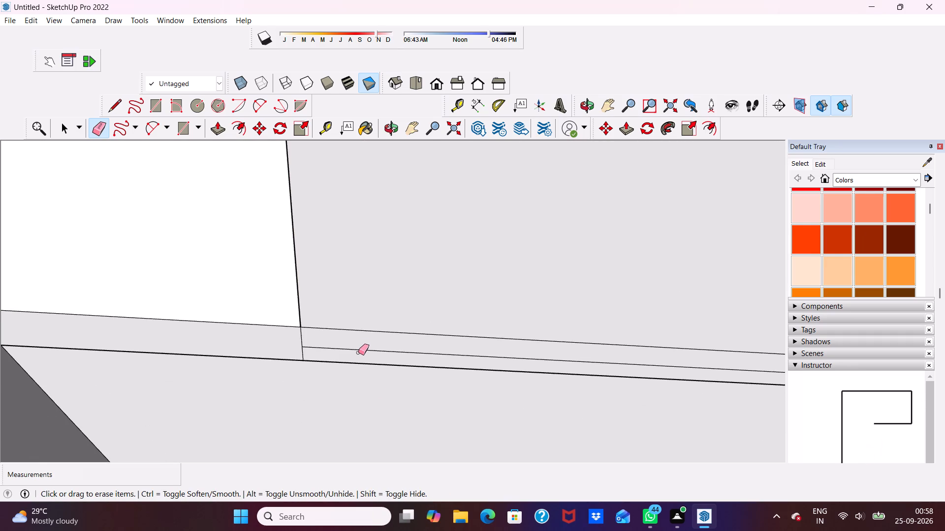